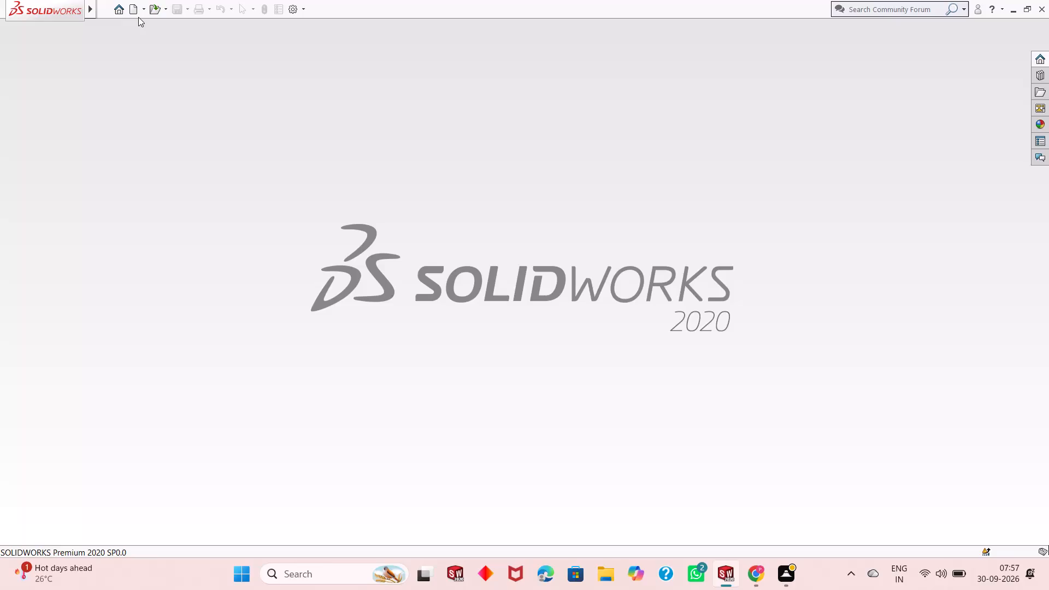
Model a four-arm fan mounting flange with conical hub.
Create a new part document.
click(137, 12)
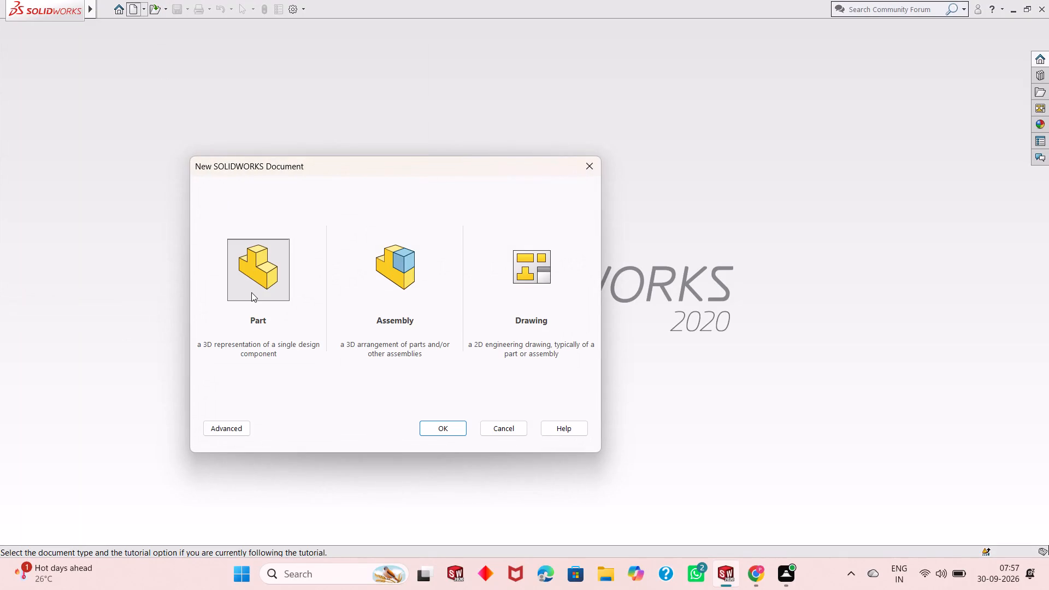
double_click(251, 292)
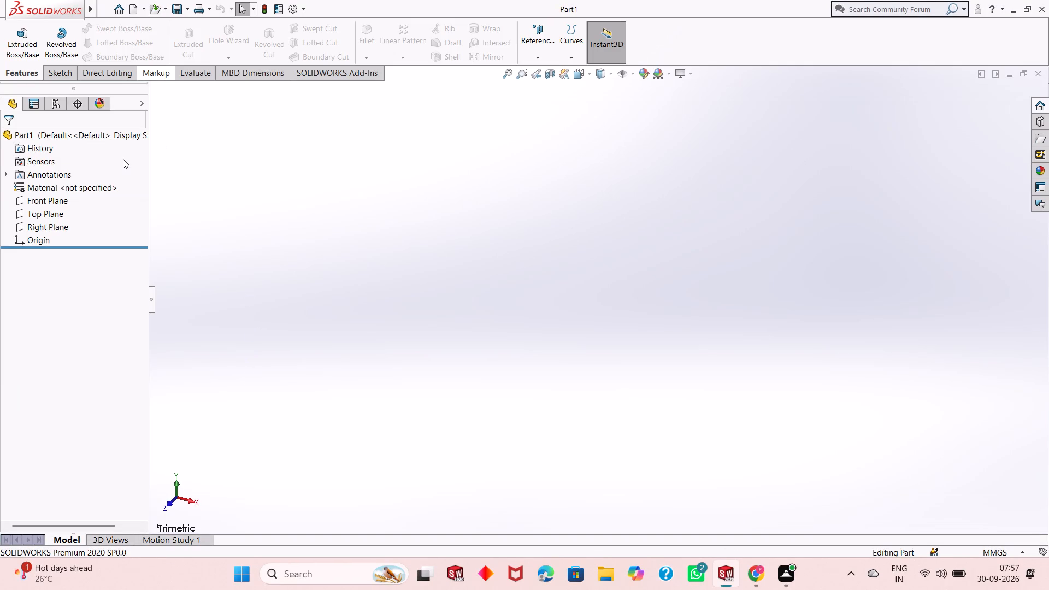
Start a sketch on the Top Plane.
click(47, 216)
click(56, 204)
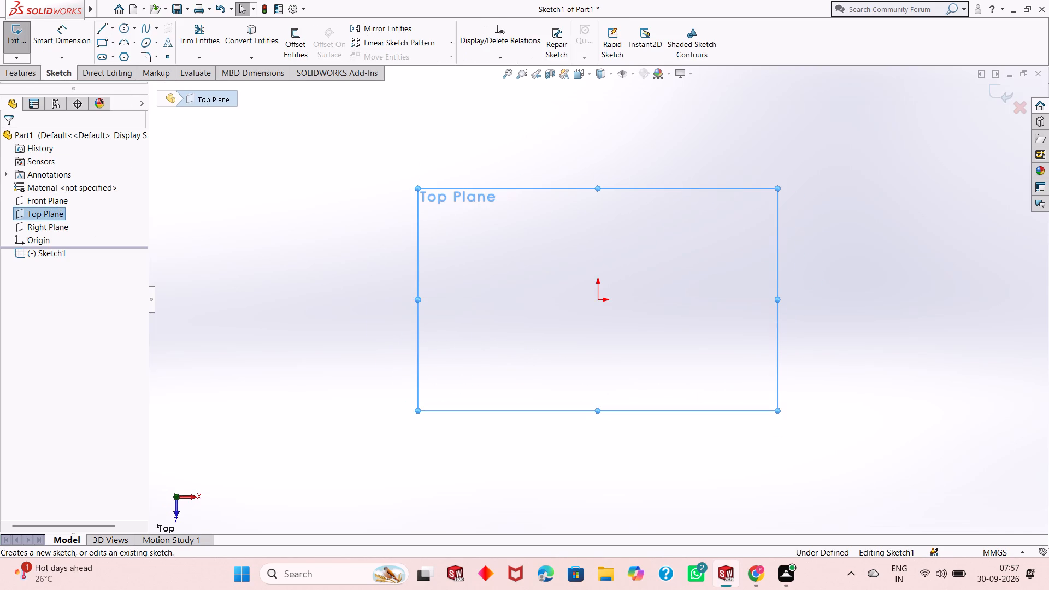
Sketch a circle centred on the origin with a radius of about 71 mm.
click(125, 21)
click(122, 30)
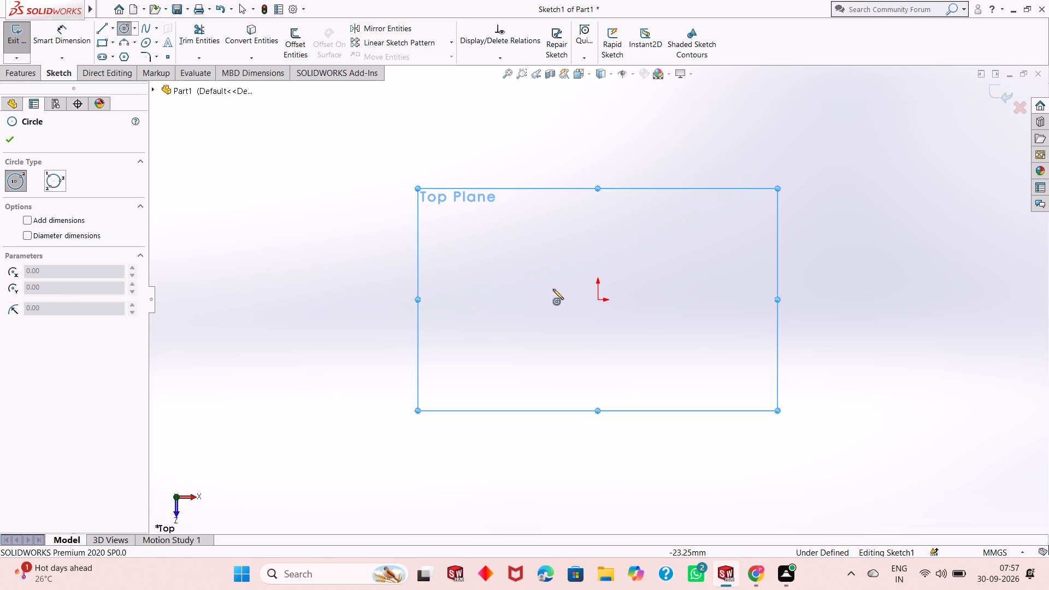
click(596, 302)
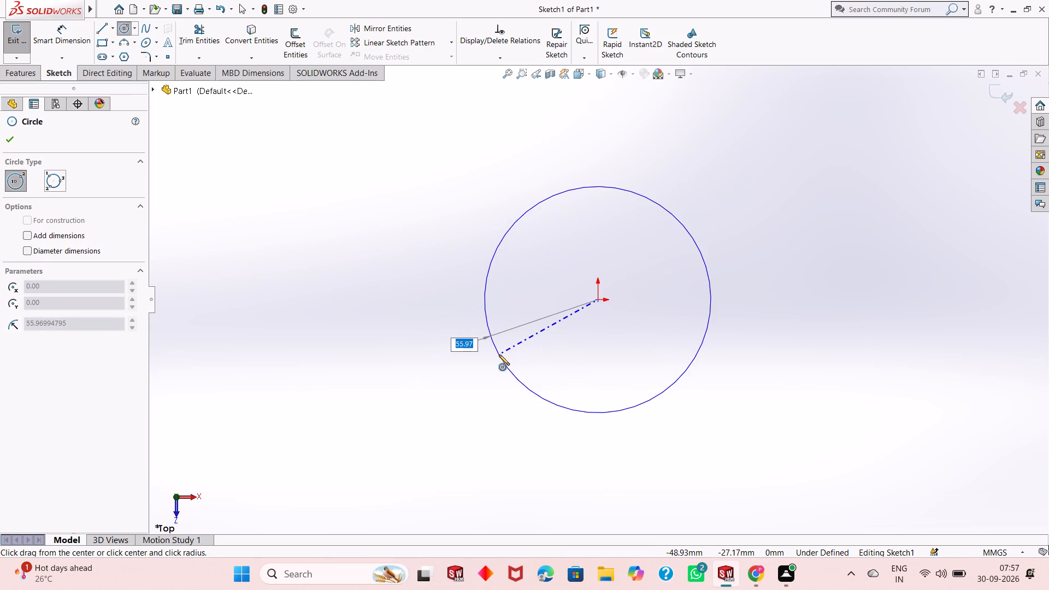
click(472, 368)
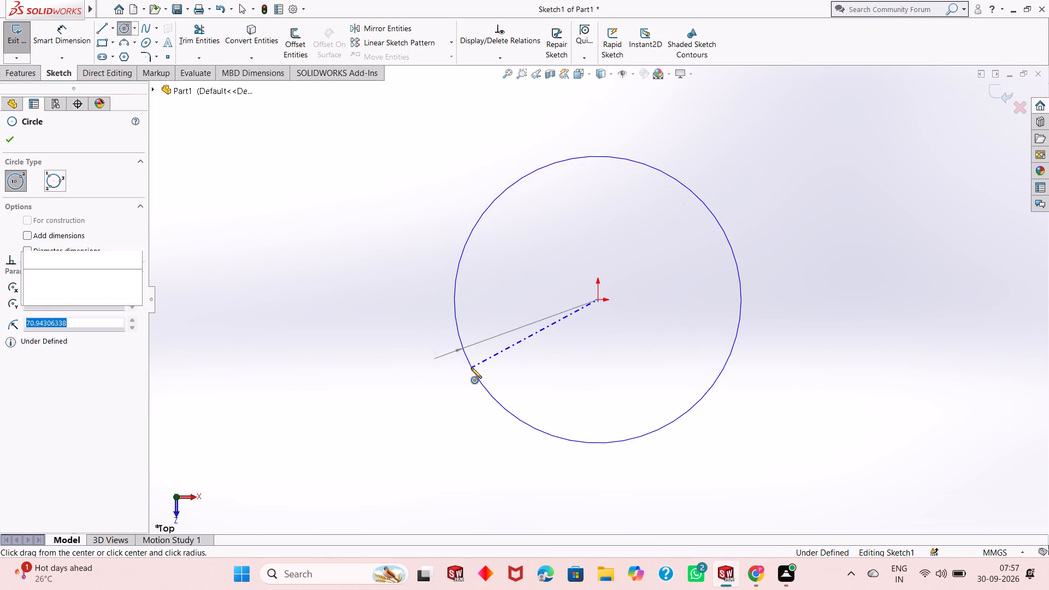
right_click(341, 247)
click(349, 254)
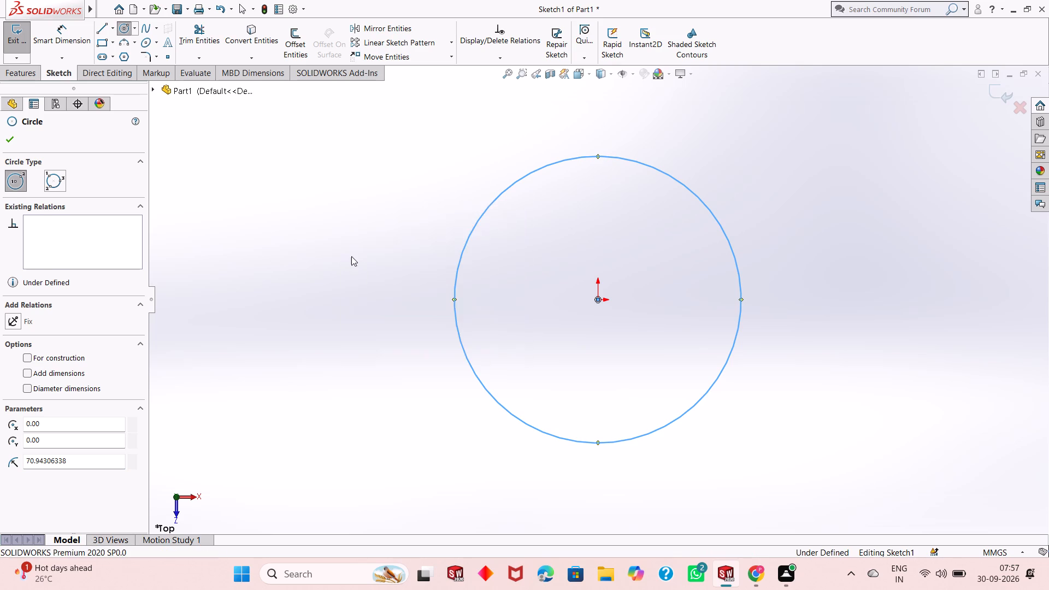
Dimension the circle's diameter with Smart Dimension and set it to 80 mm.
click(70, 43)
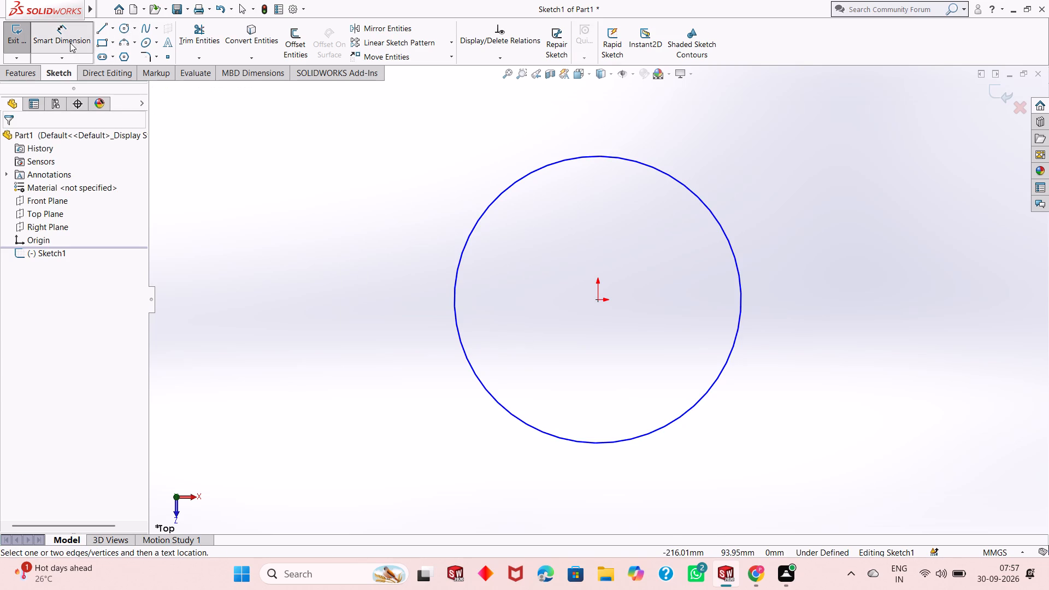
click(520, 423)
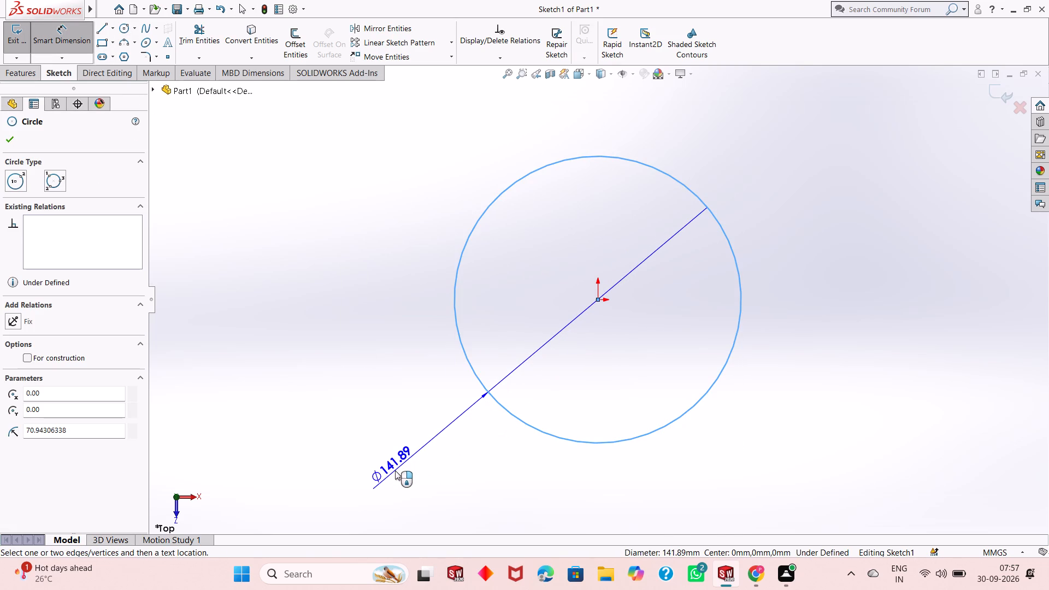
click(395, 470)
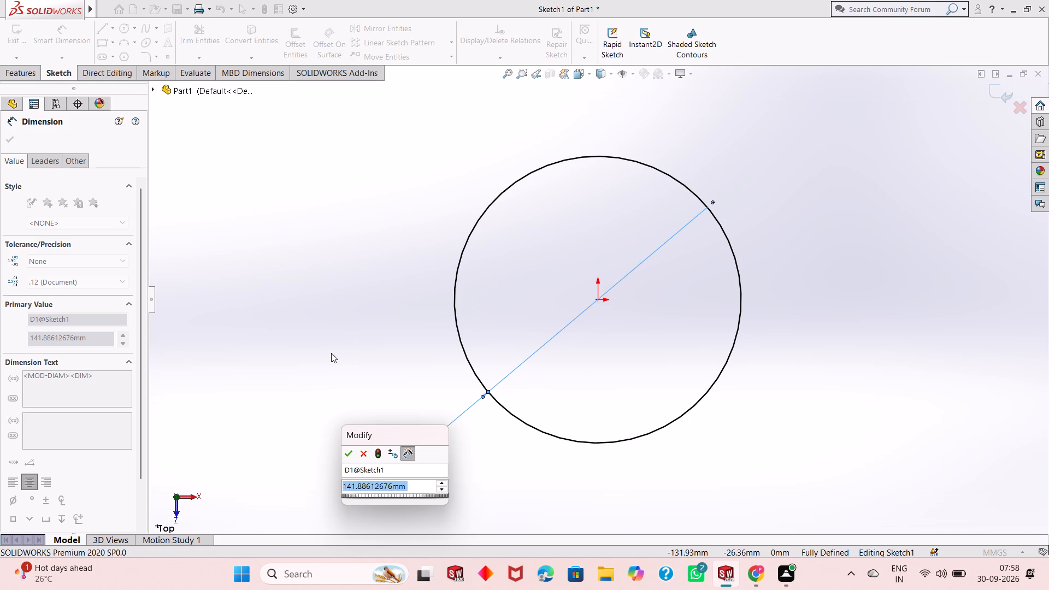
key(7)
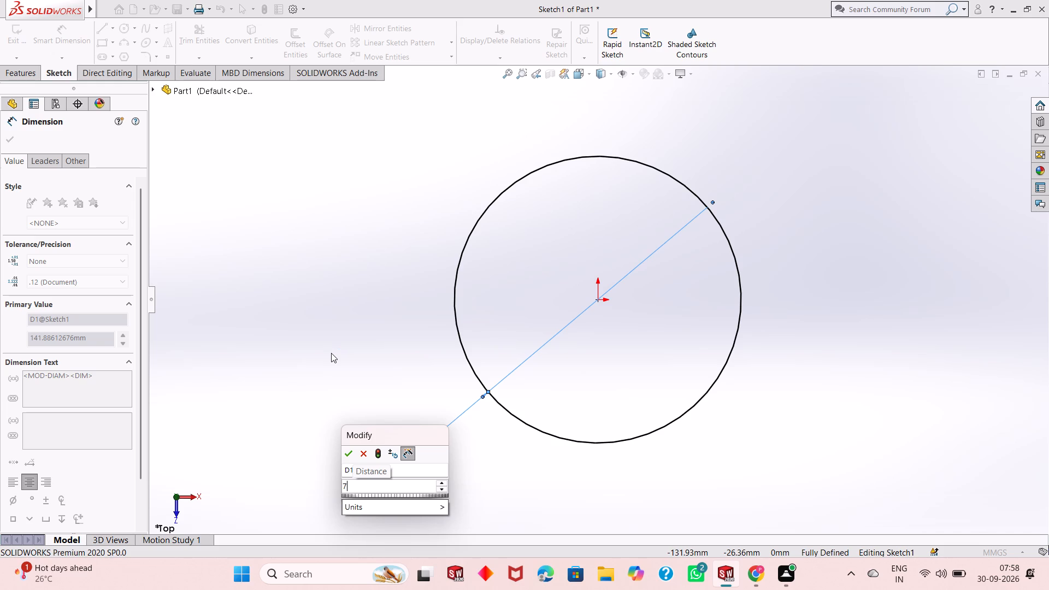
key(BackSpace)
key(BackSpace)
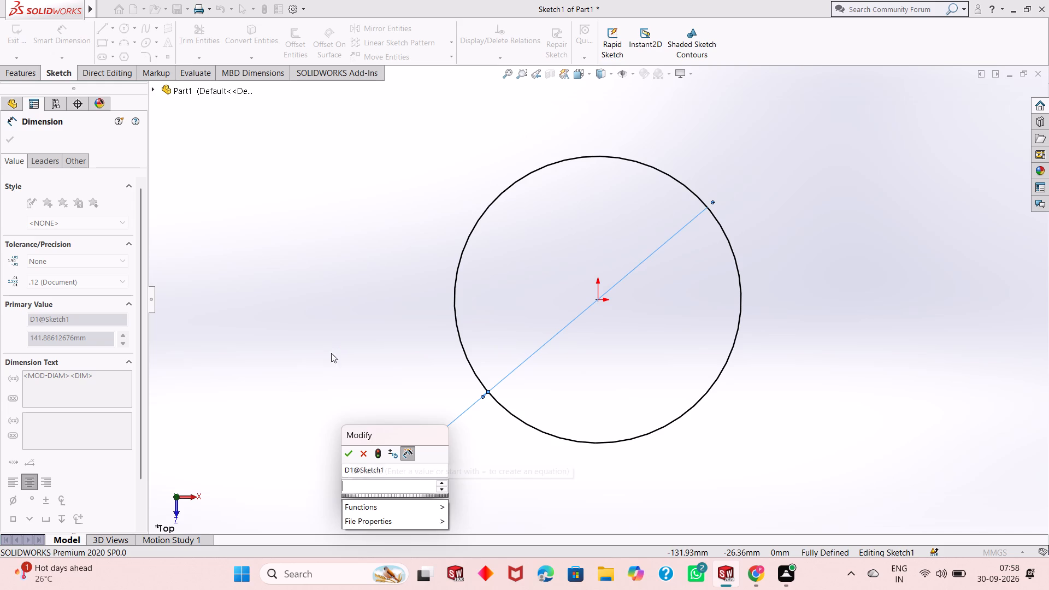
key(BackSpace)
key(BackSpace)
text(80)
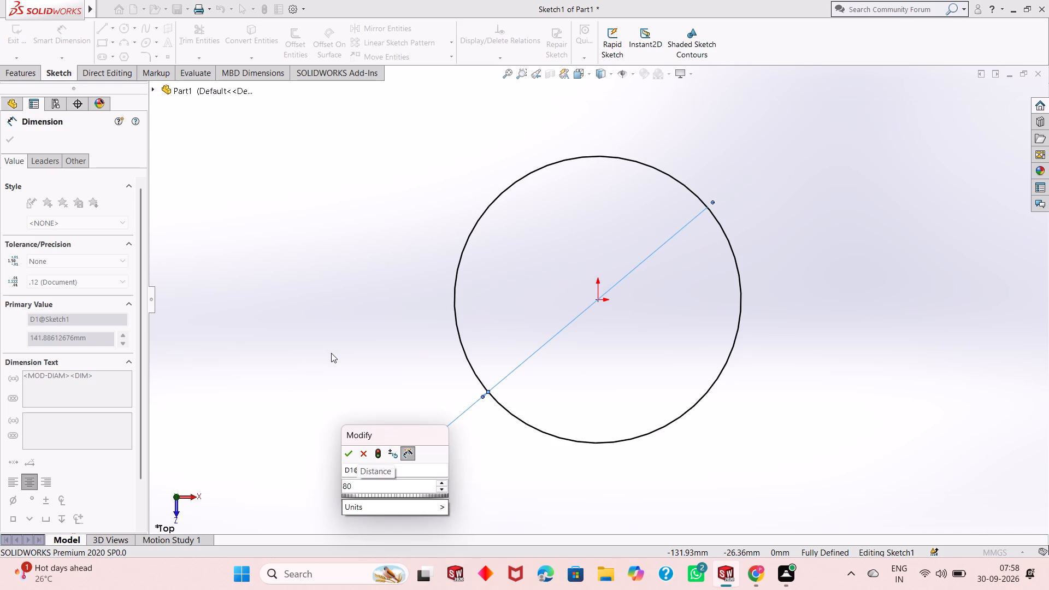
key(Return)
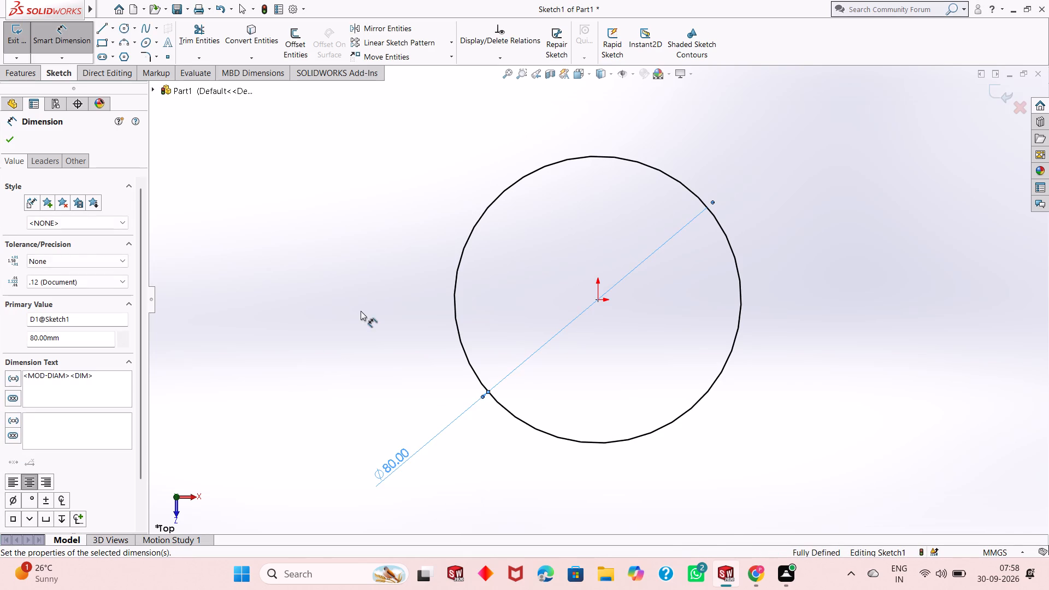
right_click(299, 254)
click(320, 287)
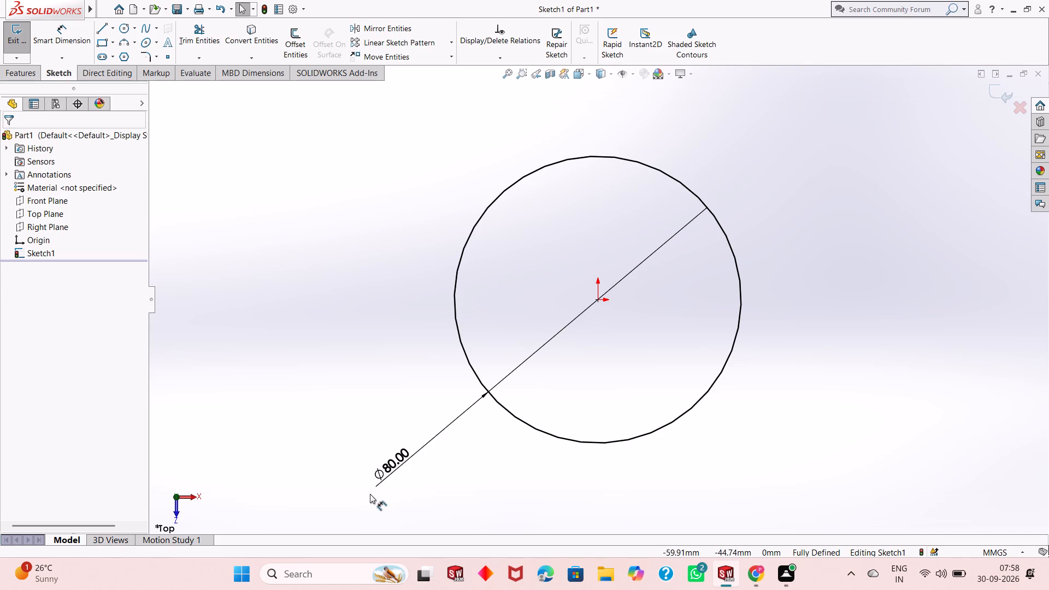
Change the circle's diameter dimension to 94 mm.
double_click(404, 459)
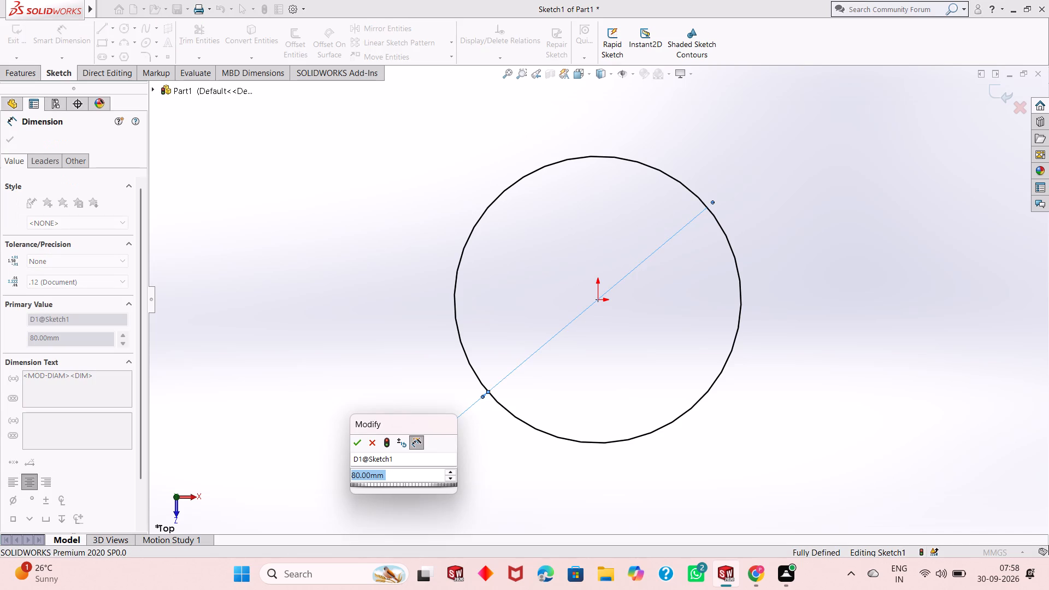
text(94)
key(Return)
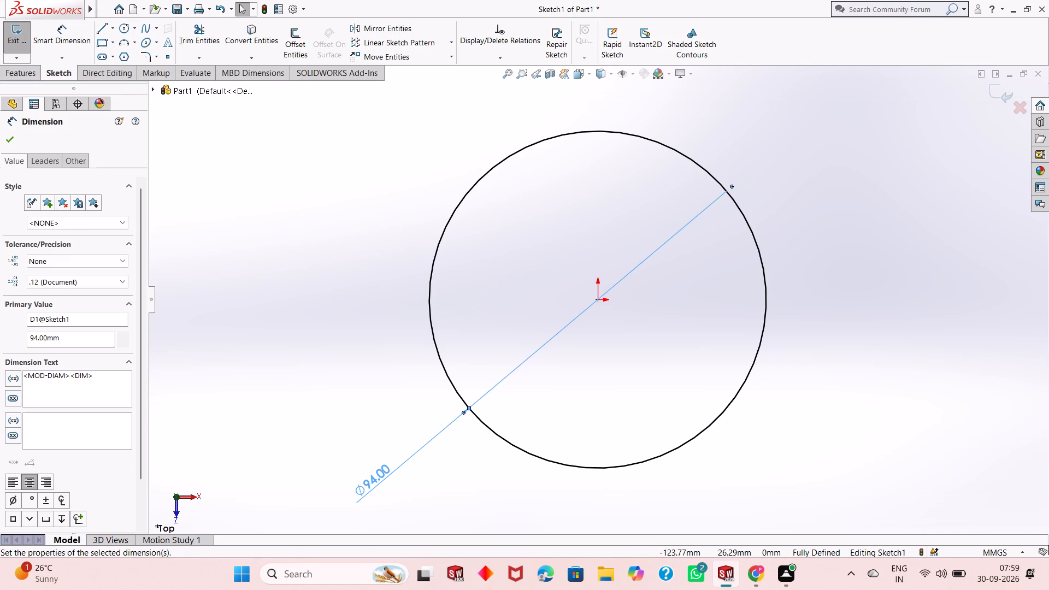
click(10, 139)
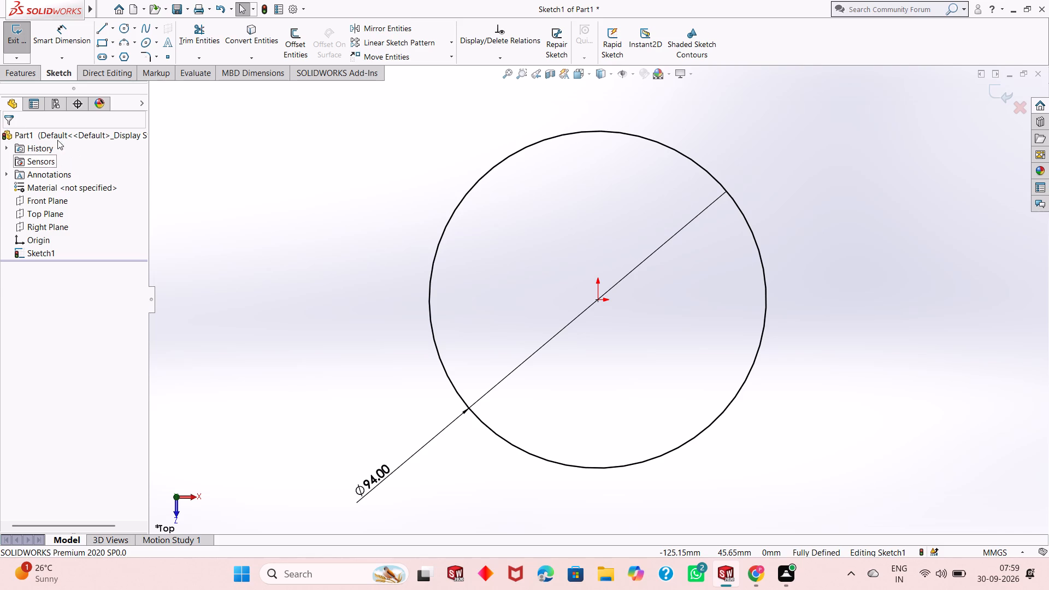
Sketch a line about 67 mm long from the origin diagonally up and to the left, ending outside the circle.
click(119, 28)
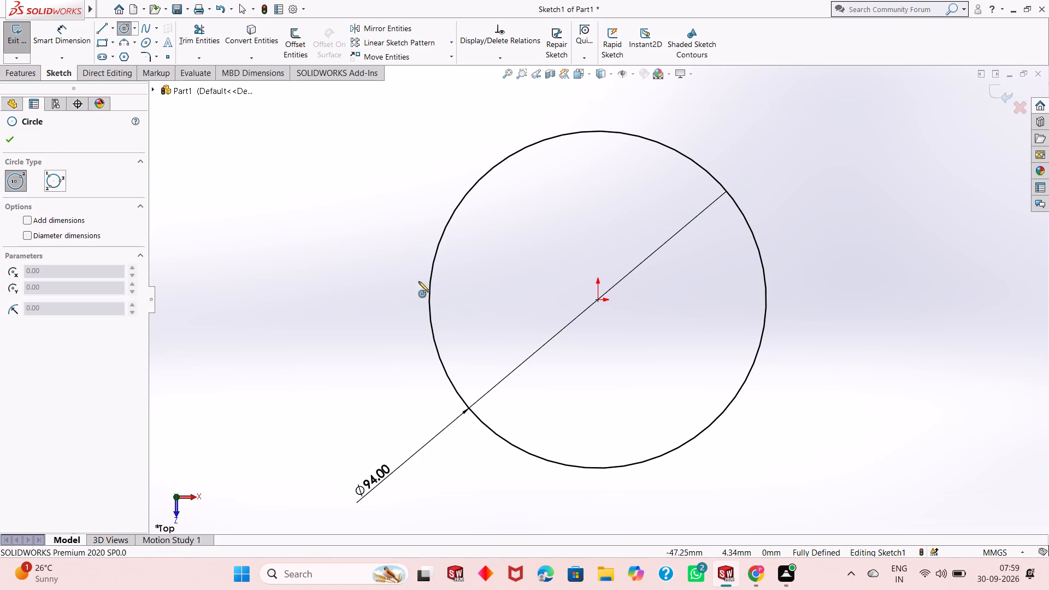
click(14, 138)
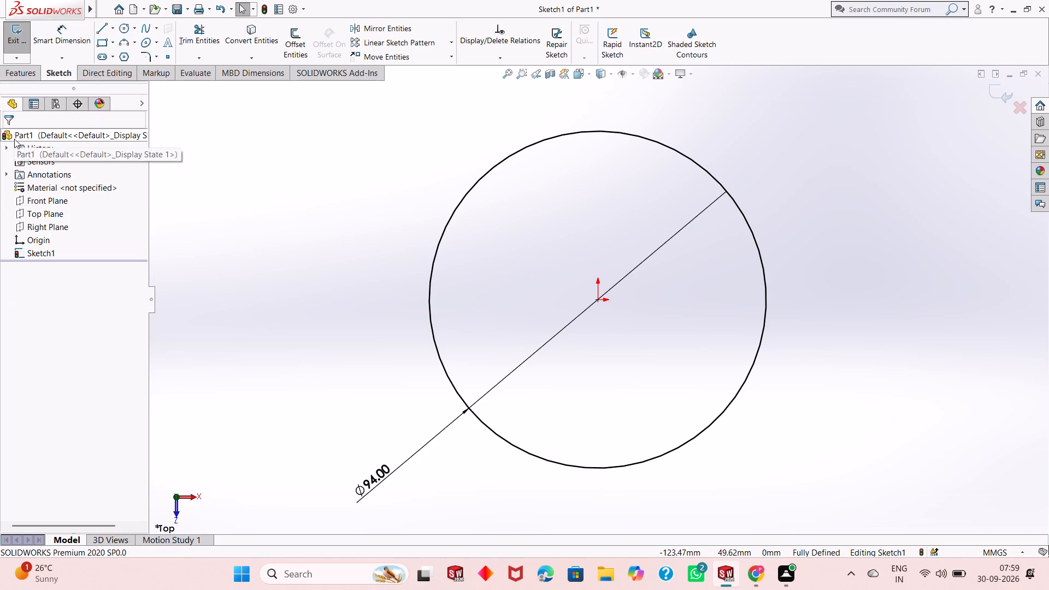
click(101, 23)
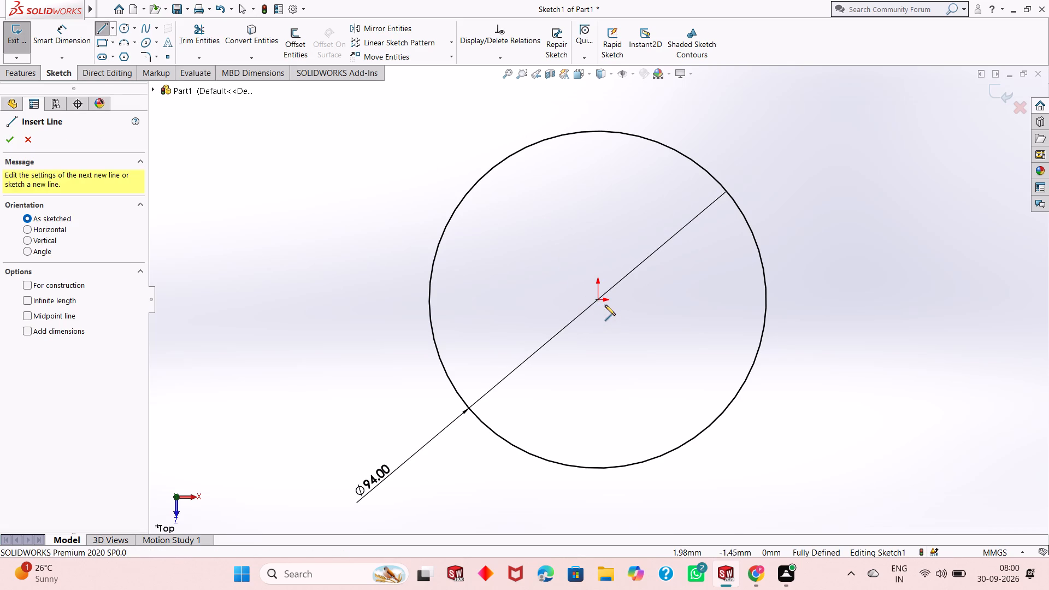
click(596, 299)
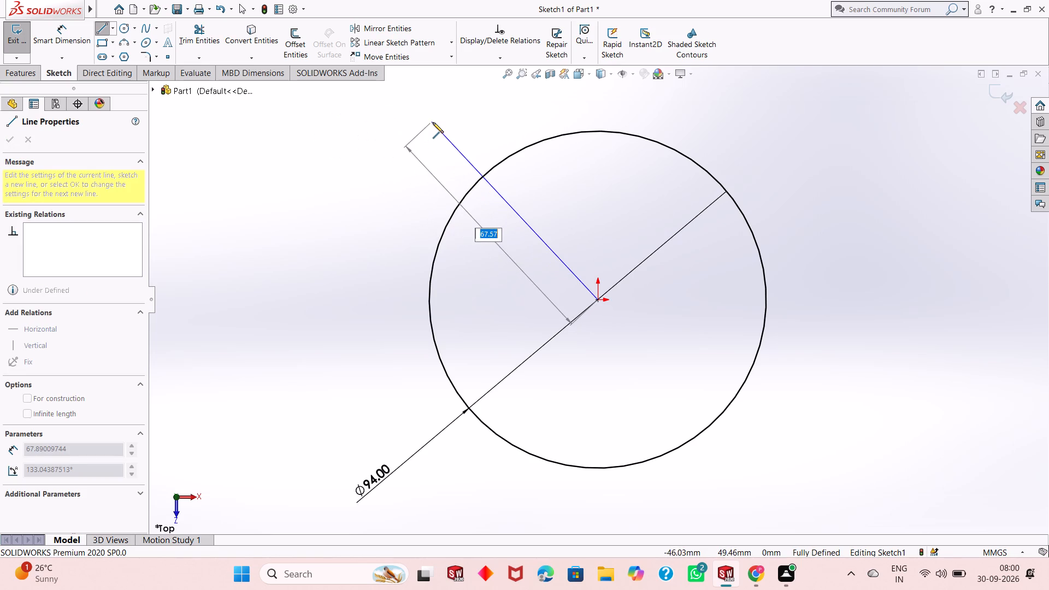
click(435, 124)
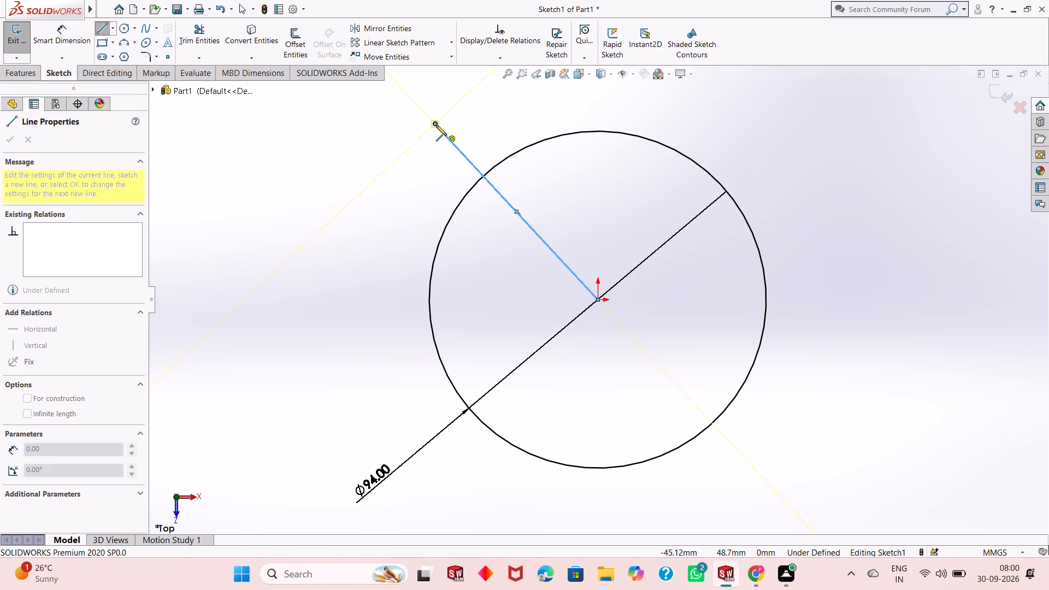
right_click(472, 122)
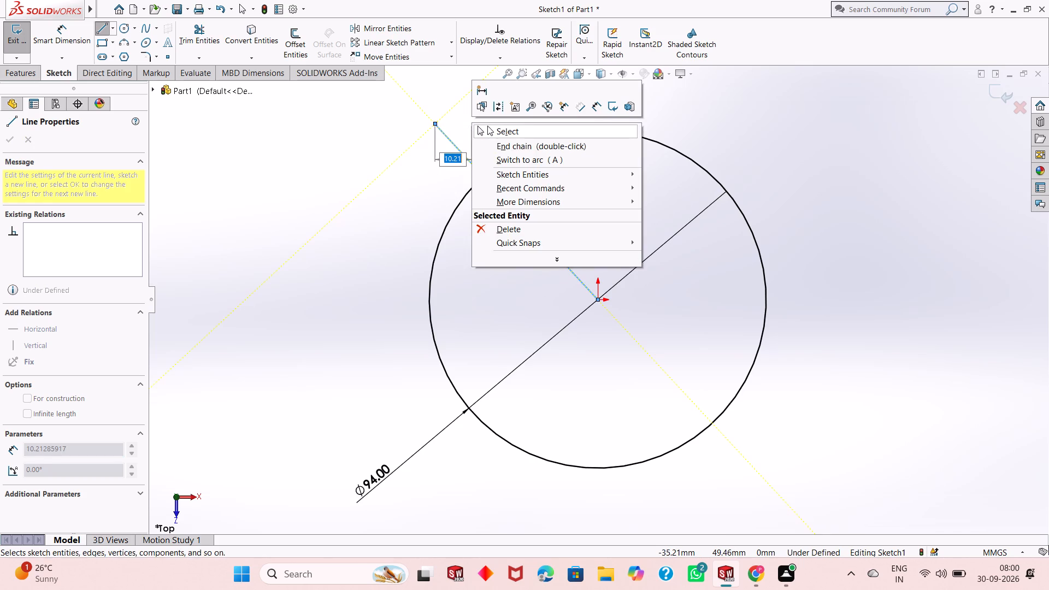
click(488, 126)
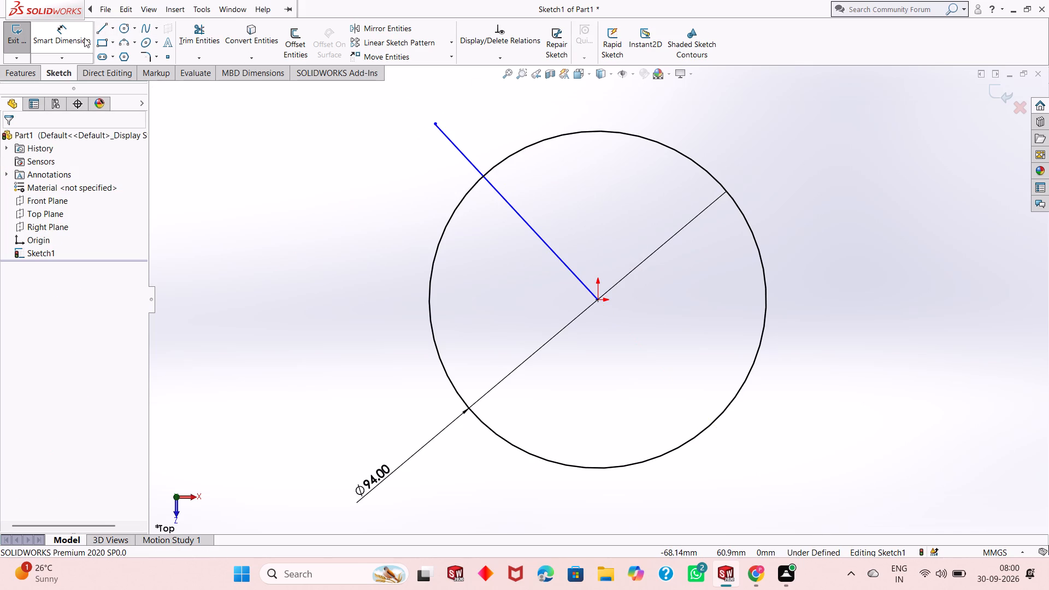
Add an angle dimension between the diagonal line and the vertical through the origin, and set it to 45°.
click(84, 39)
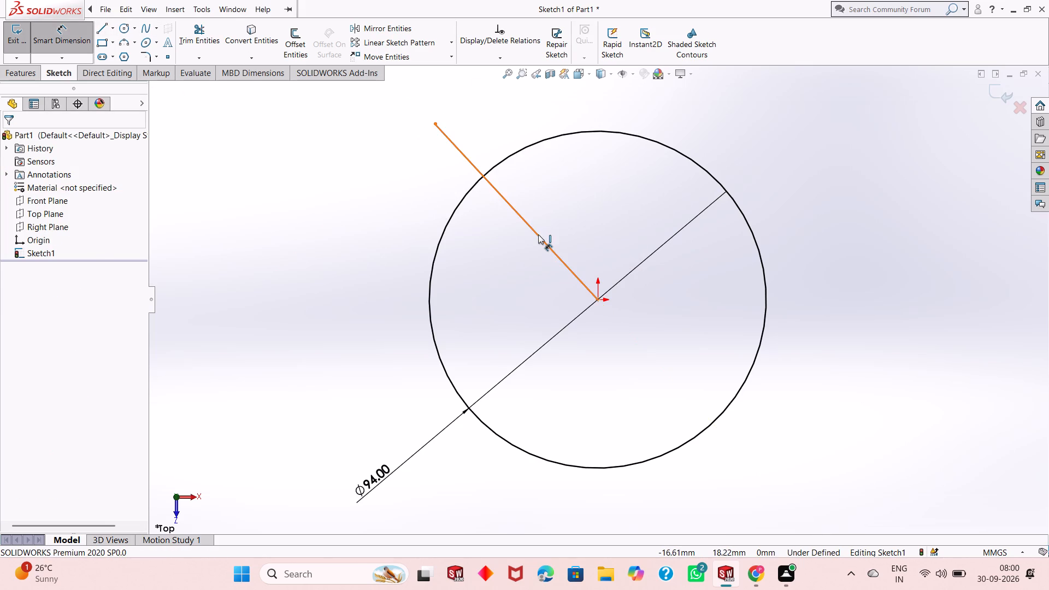
click(538, 234)
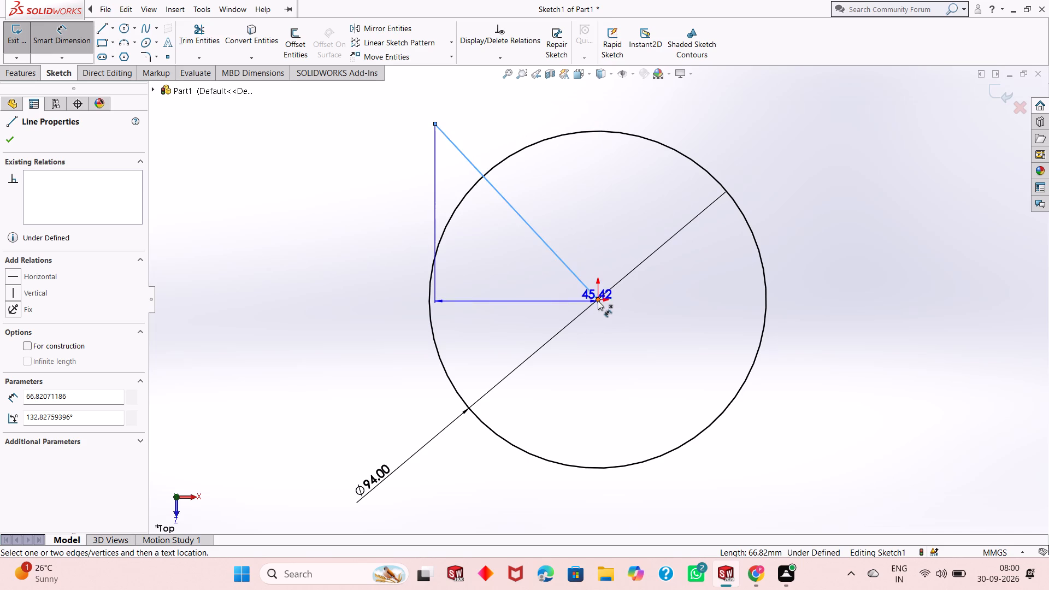
click(598, 300)
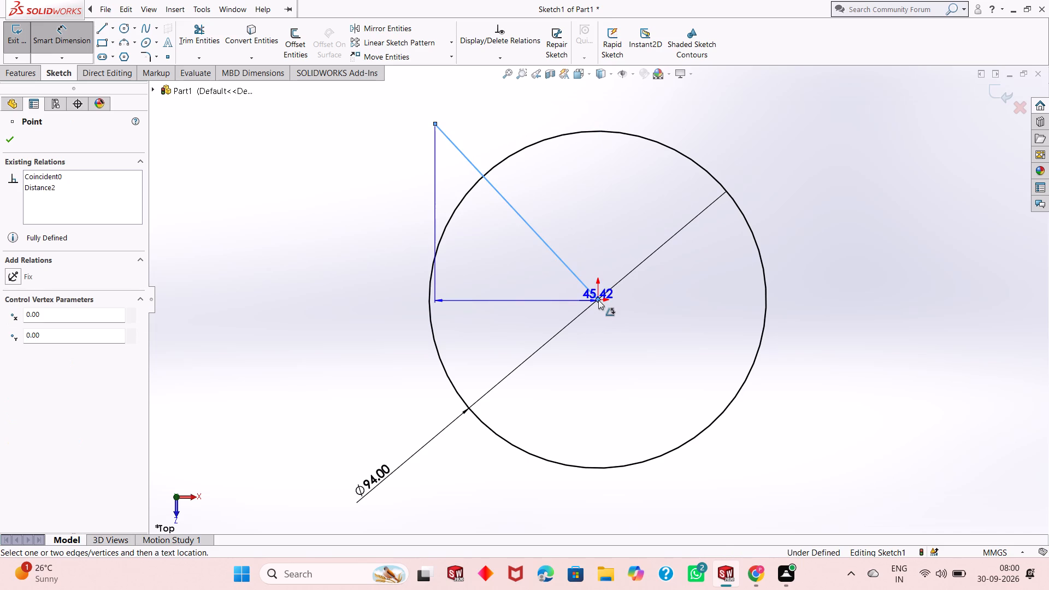
click(597, 271)
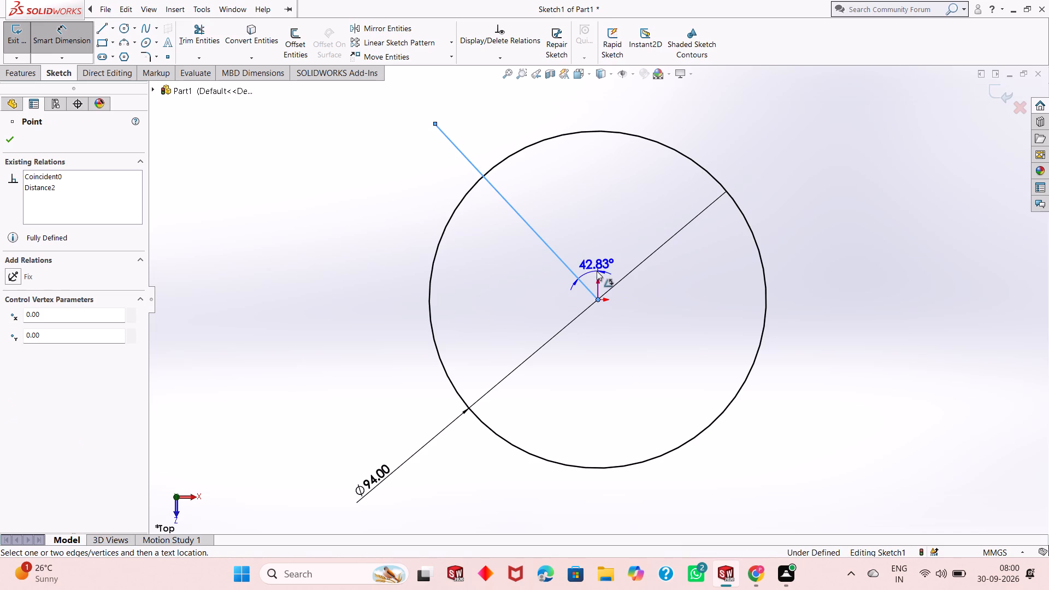
click(597, 270)
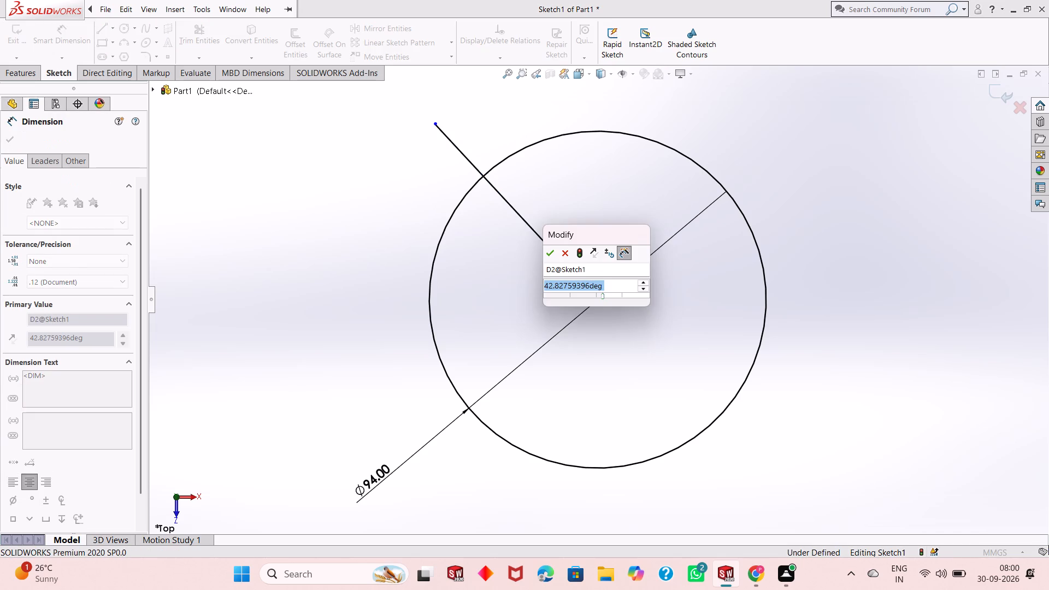
text(45)
key(Return)
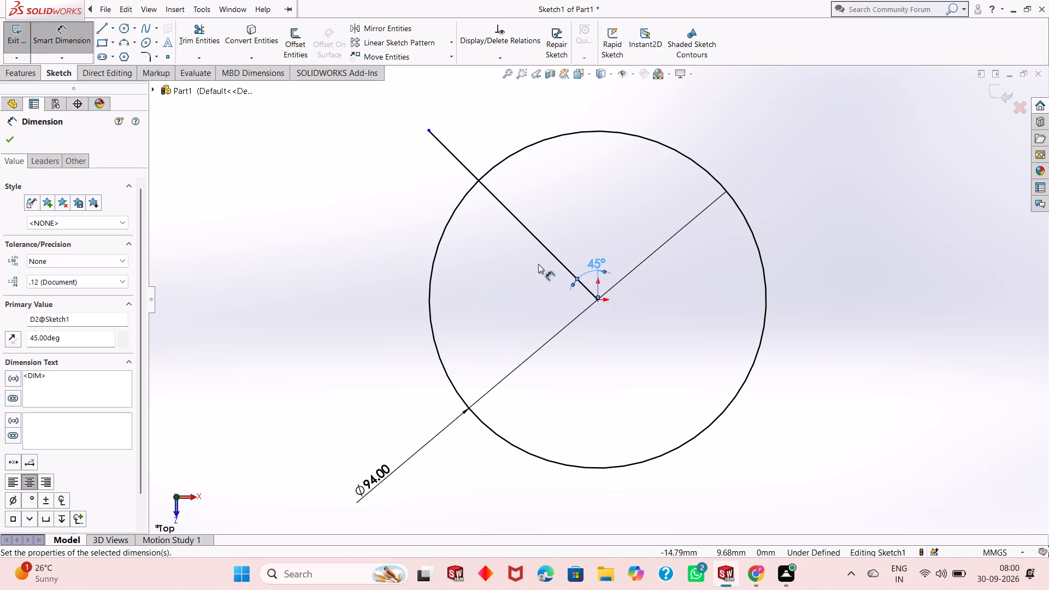
right_click(301, 178)
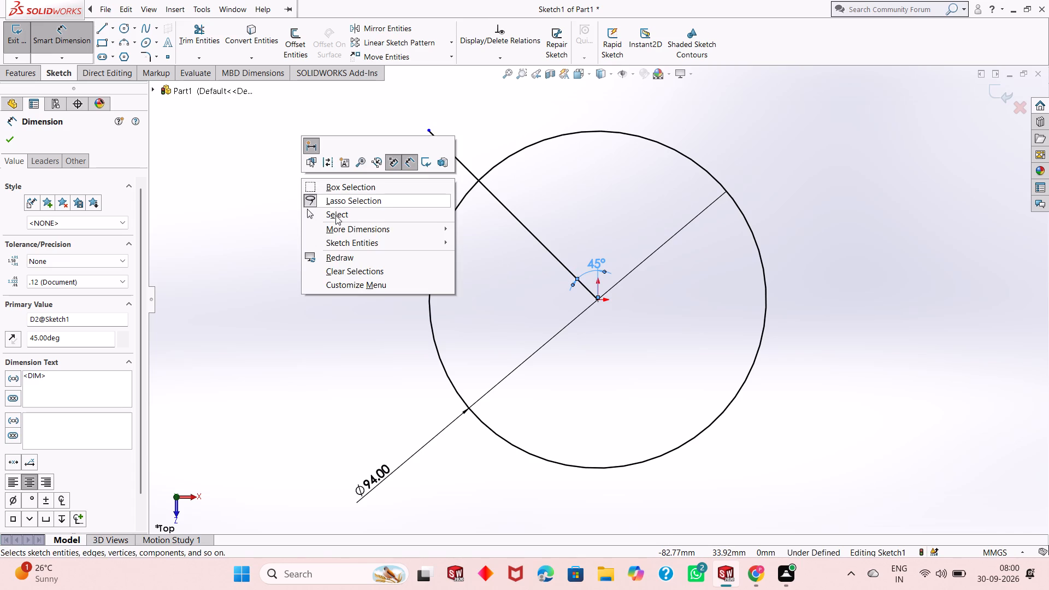
click(335, 215)
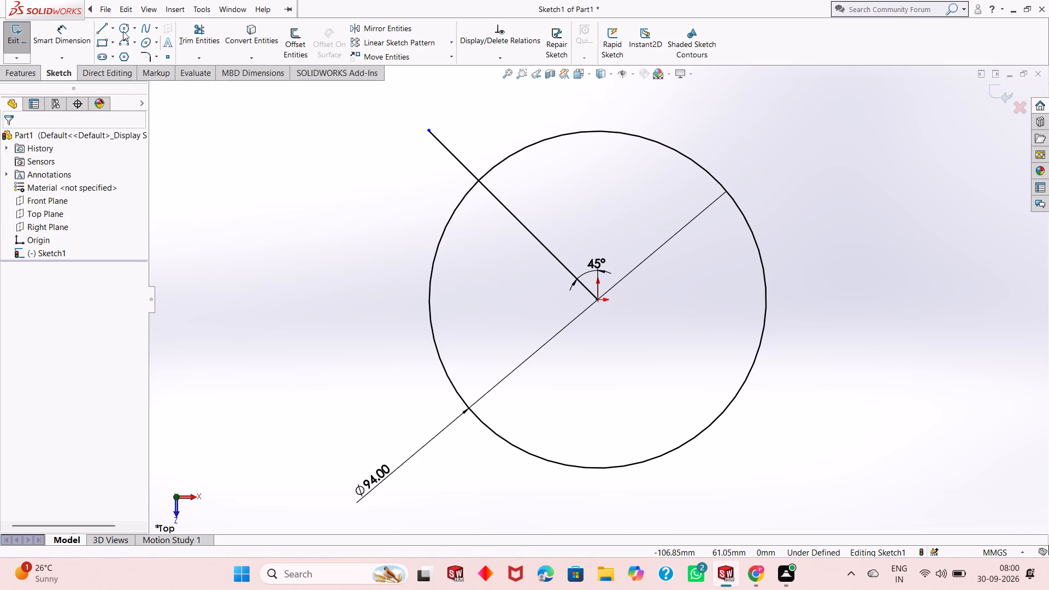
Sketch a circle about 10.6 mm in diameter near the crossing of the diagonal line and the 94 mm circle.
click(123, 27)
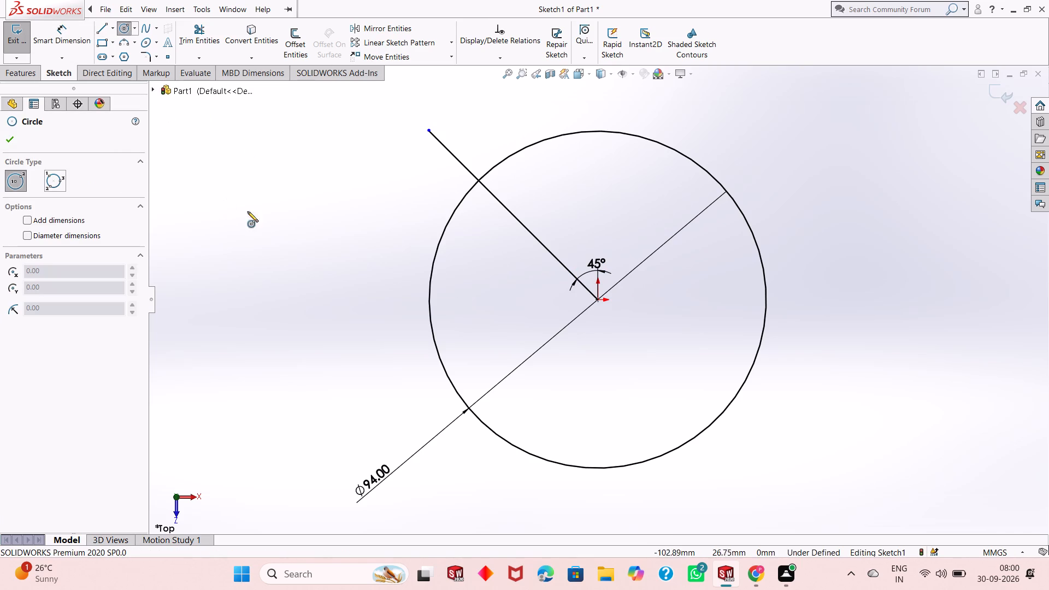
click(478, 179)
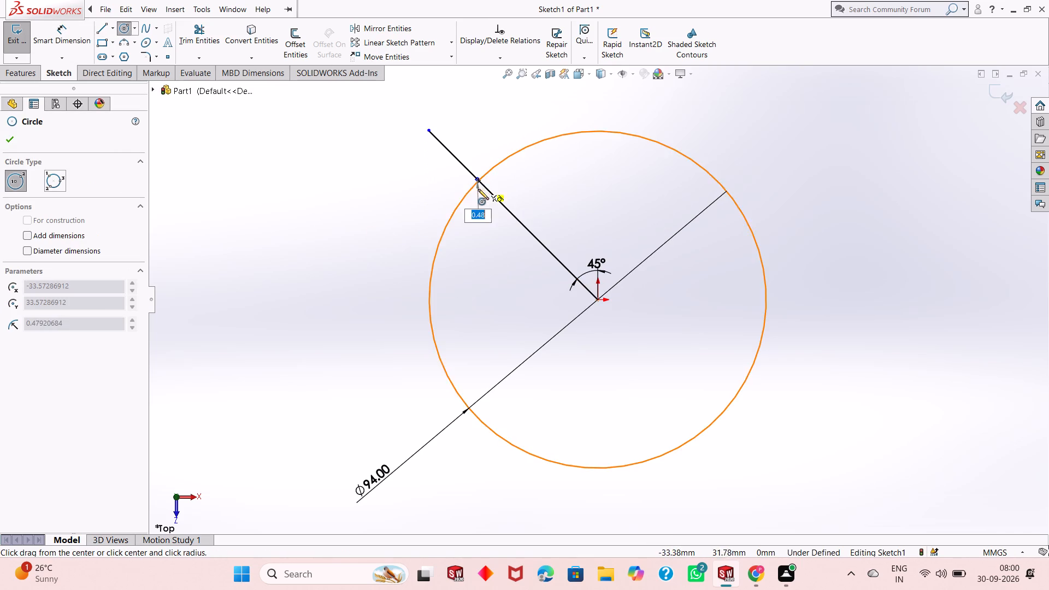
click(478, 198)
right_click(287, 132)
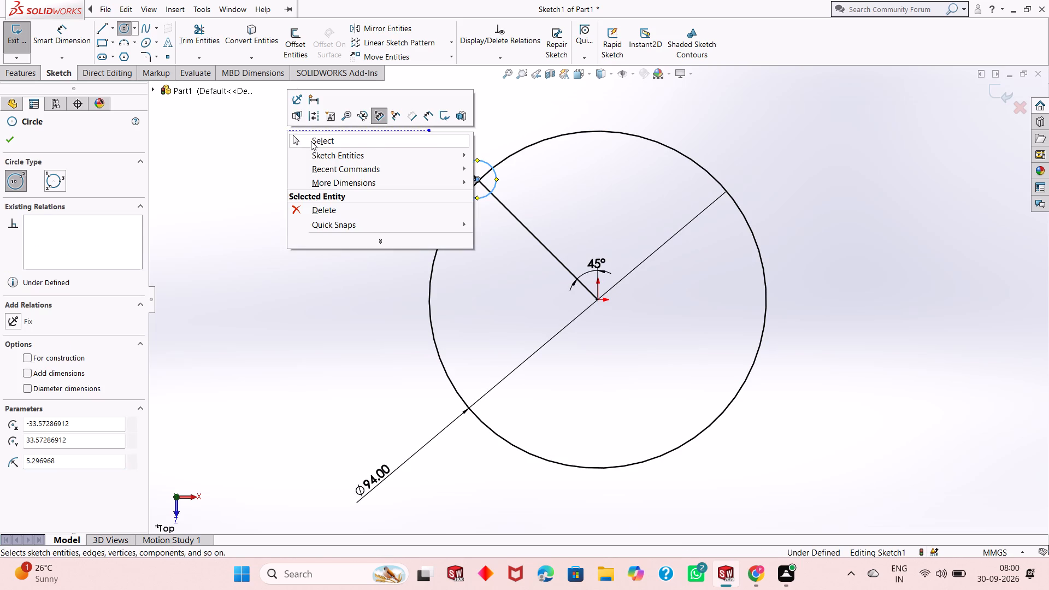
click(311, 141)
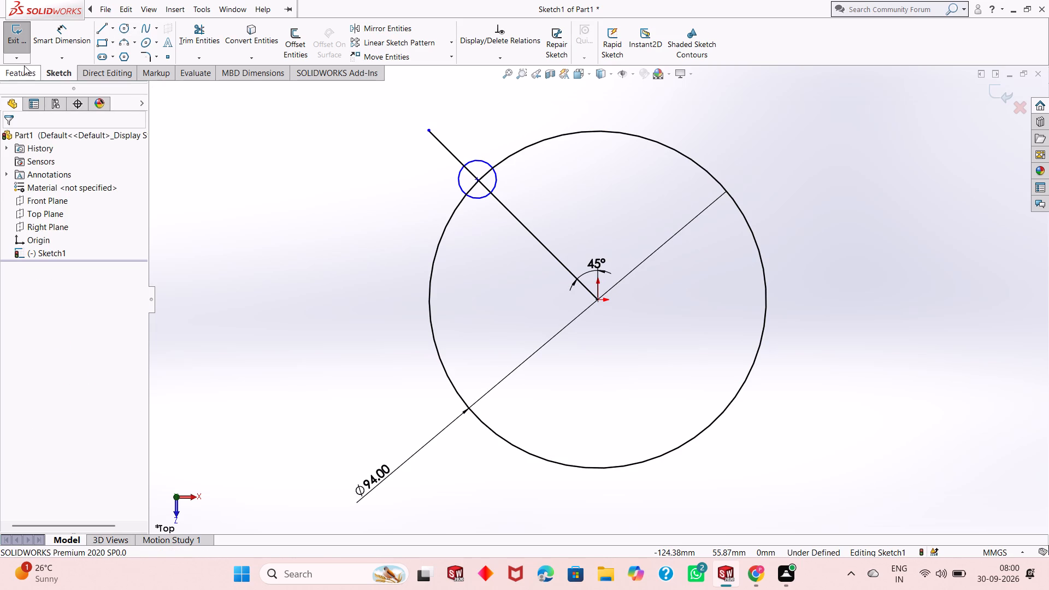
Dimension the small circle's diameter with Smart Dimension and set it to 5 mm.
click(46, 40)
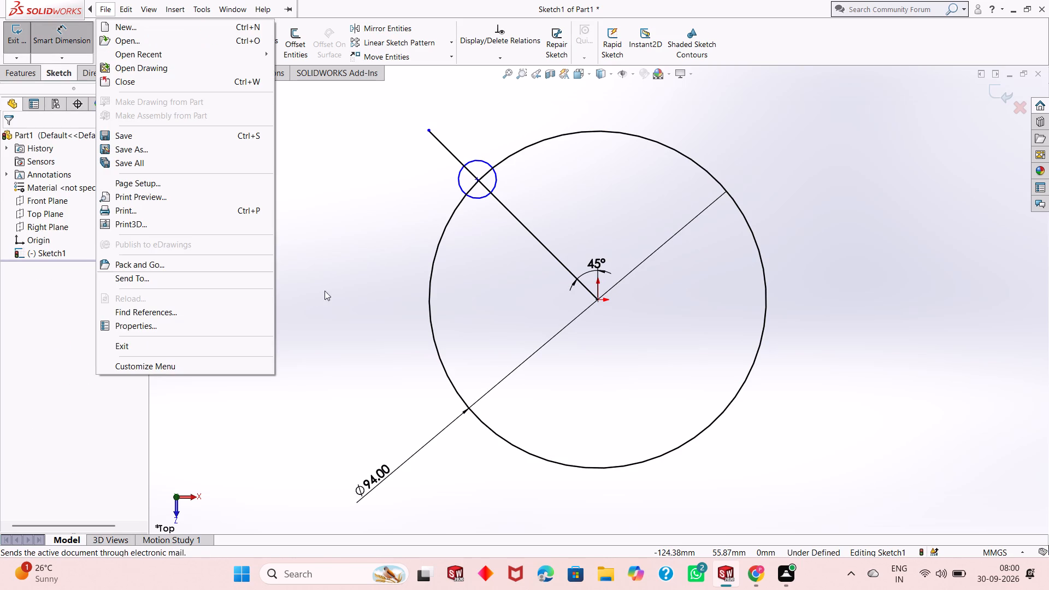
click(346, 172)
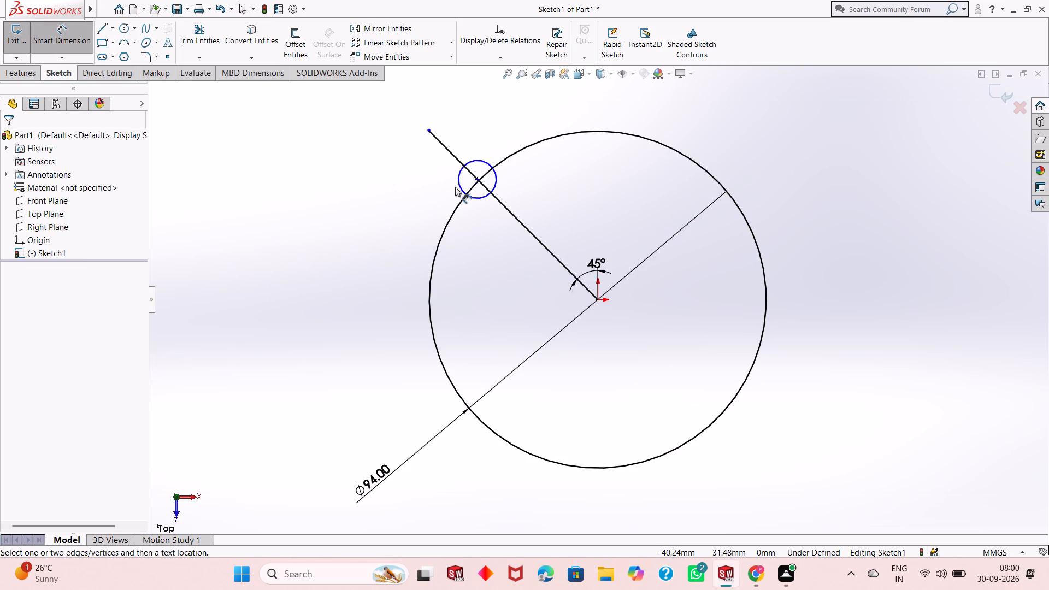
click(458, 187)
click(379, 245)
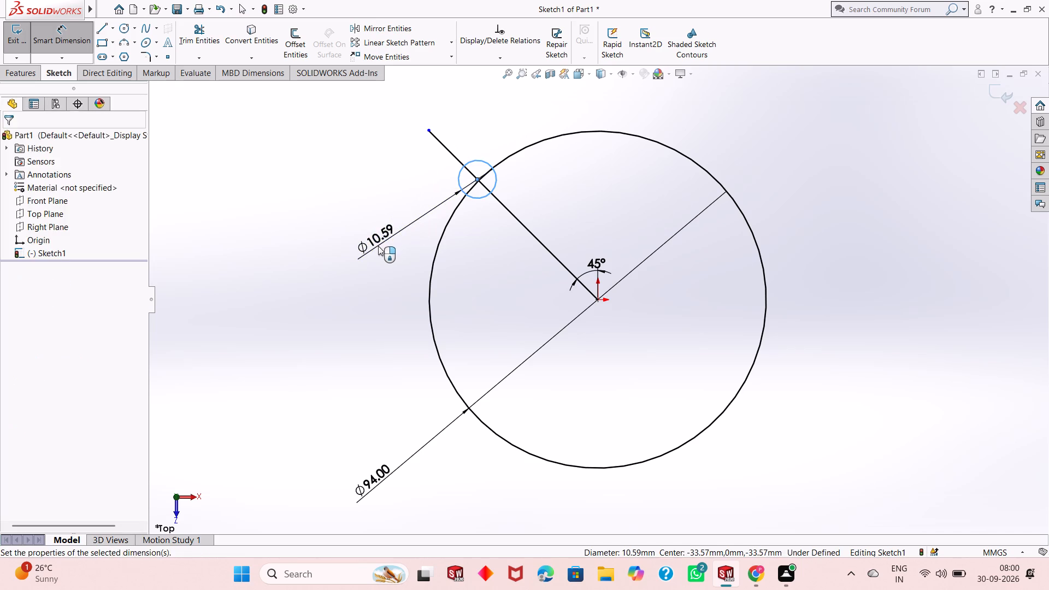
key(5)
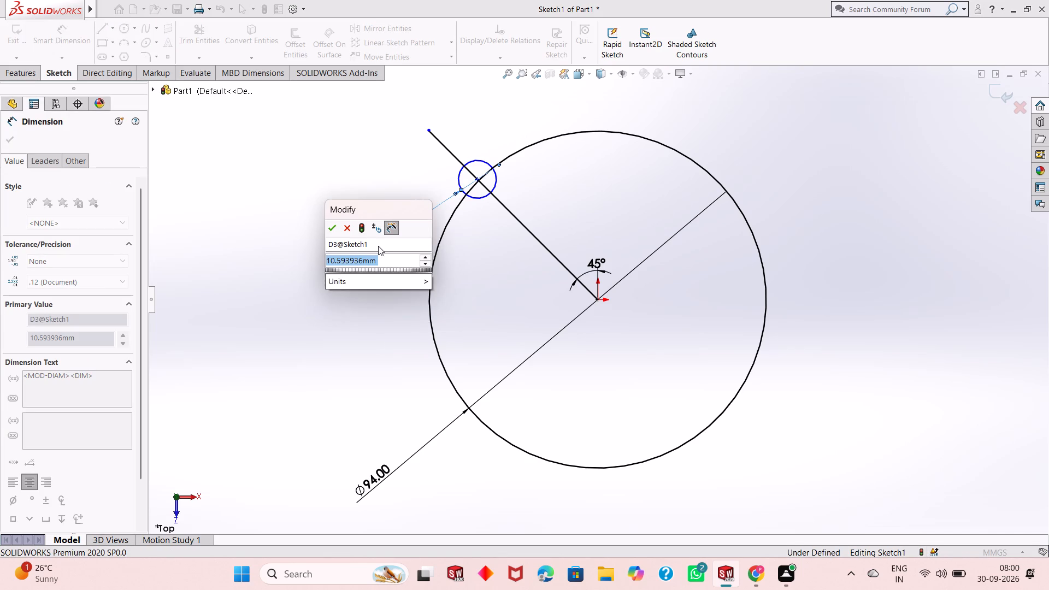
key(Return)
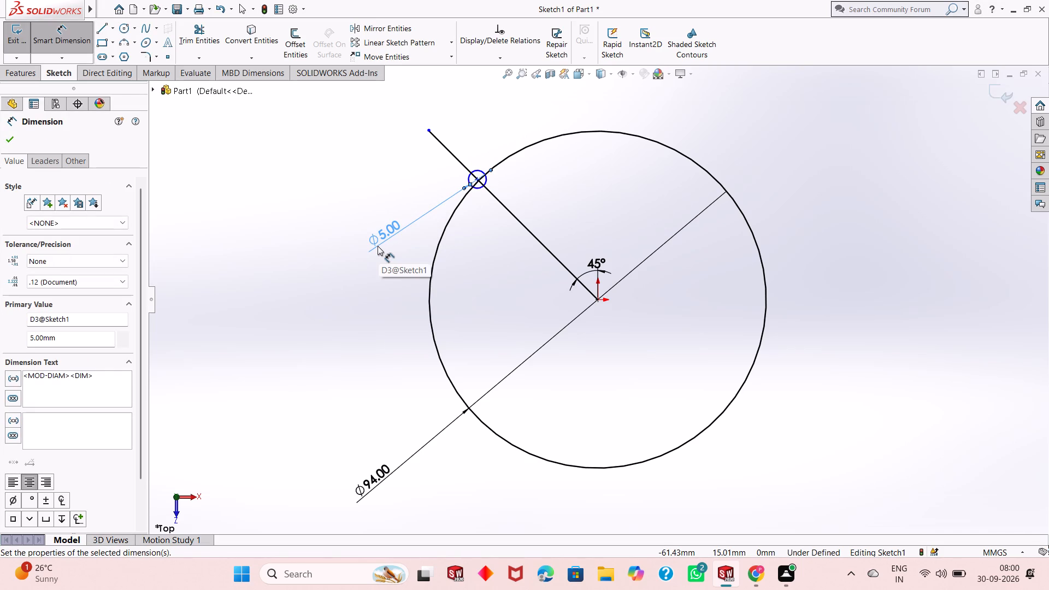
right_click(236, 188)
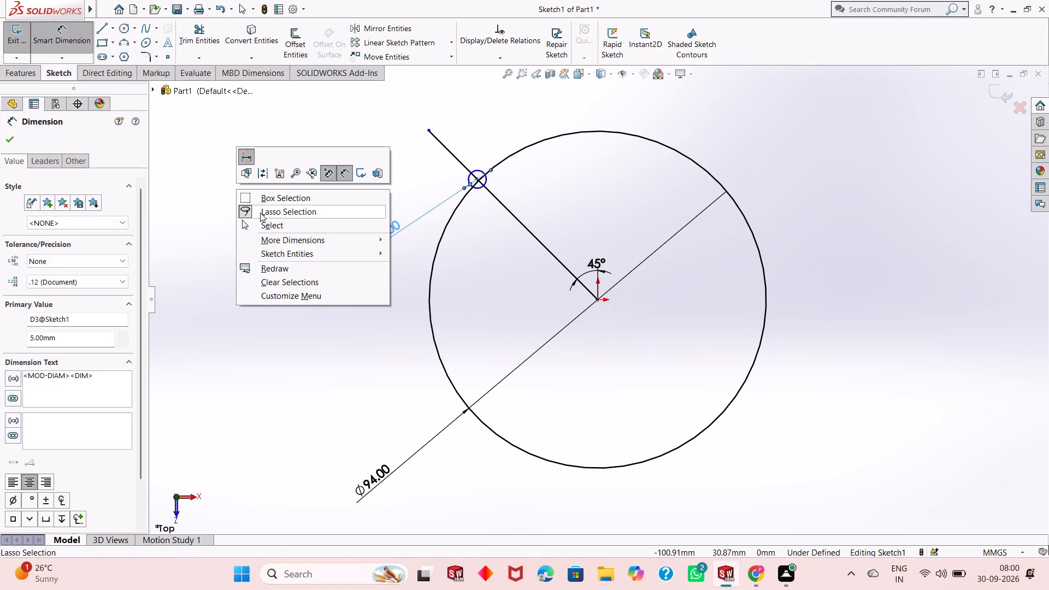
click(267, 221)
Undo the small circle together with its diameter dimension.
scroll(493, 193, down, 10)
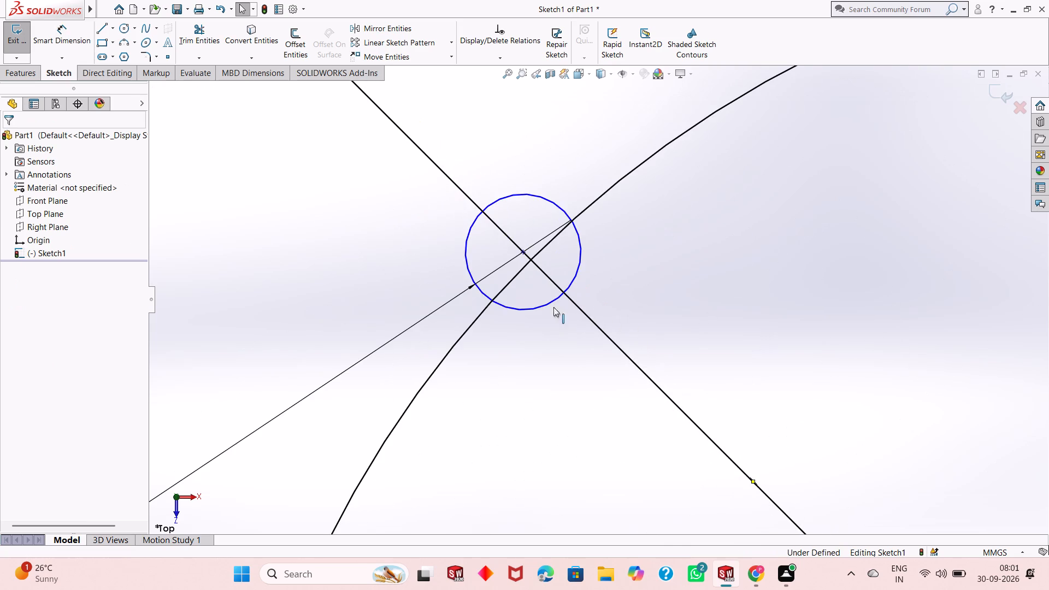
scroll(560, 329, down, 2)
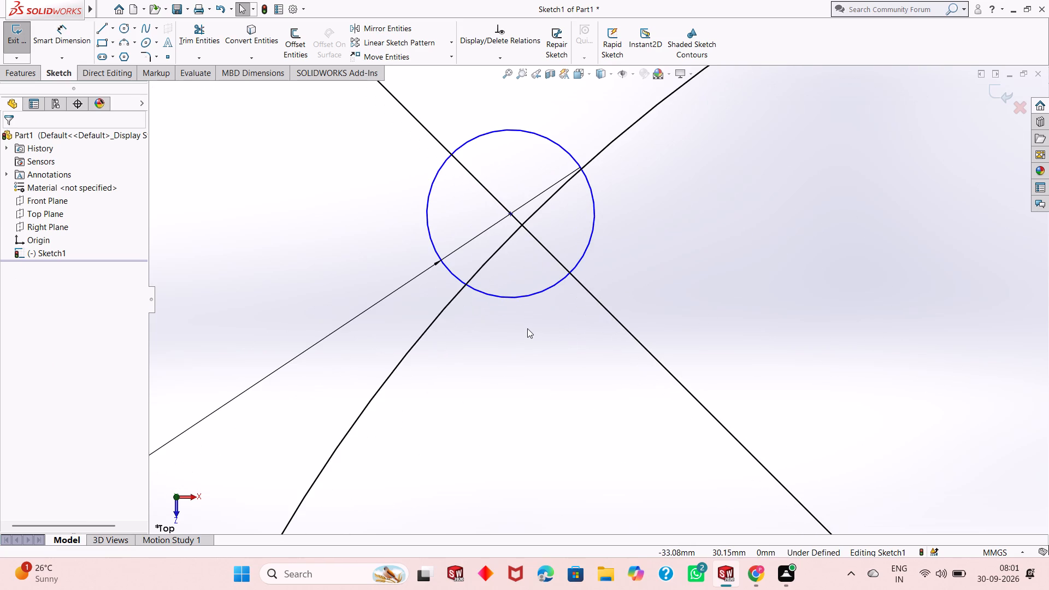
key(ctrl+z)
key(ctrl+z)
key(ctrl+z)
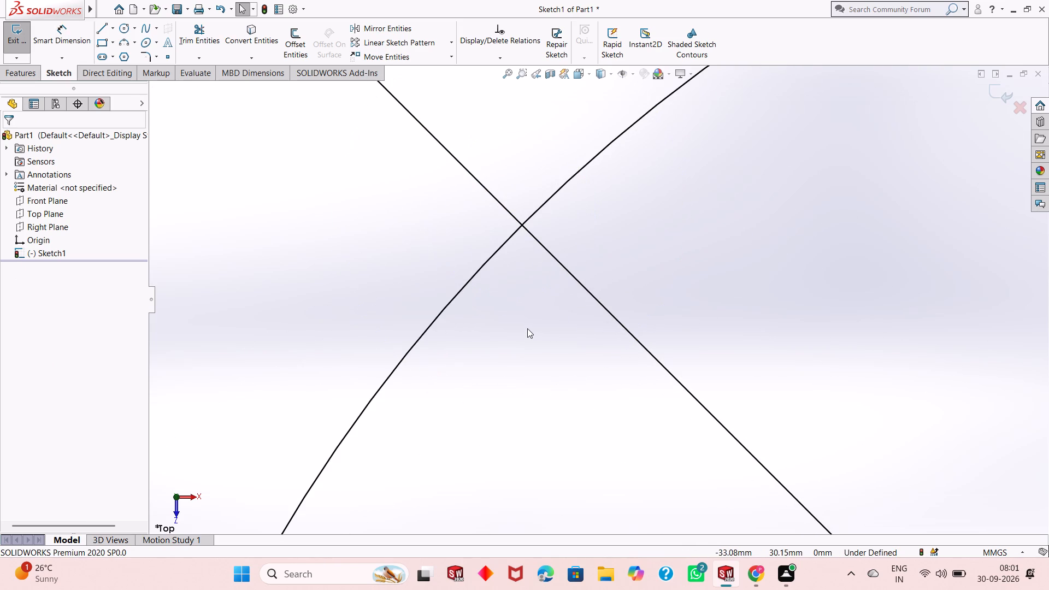
Sketch a circle about 5.9 mm in diameter centred exactly where the diagonal line crosses the 94 mm circle.
click(120, 33)
click(521, 225)
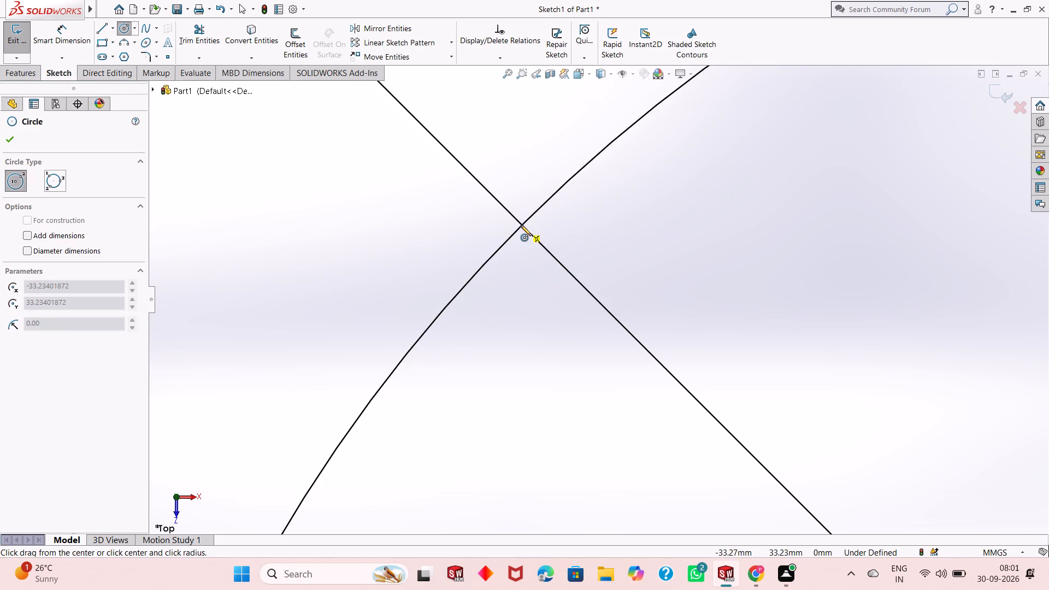
click(524, 324)
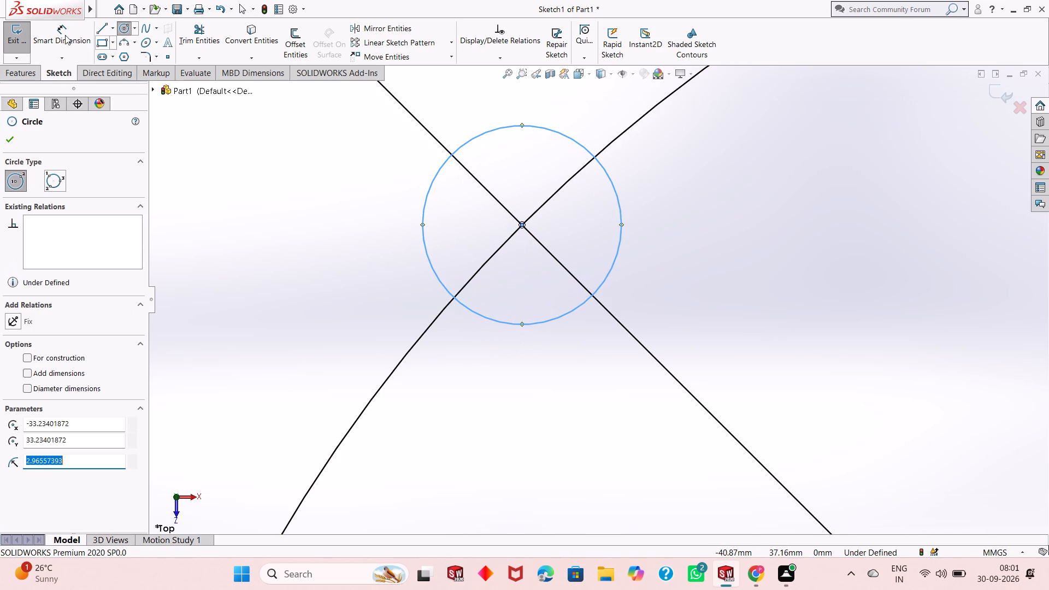
click(14, 141)
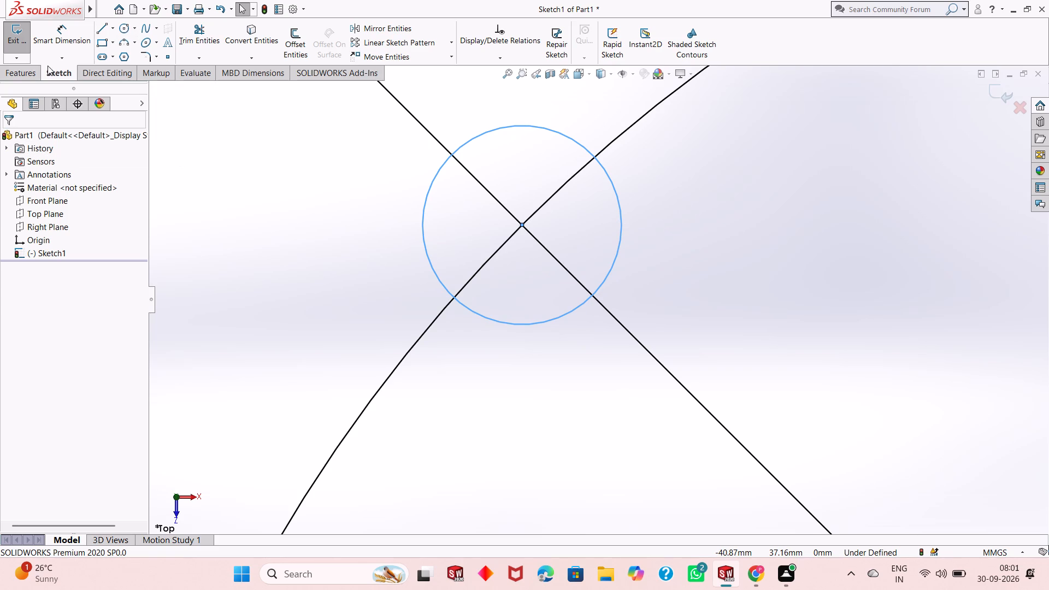
Dimension the new small circle's diameter with Smart Dimension and set it to 5 mm.
click(61, 43)
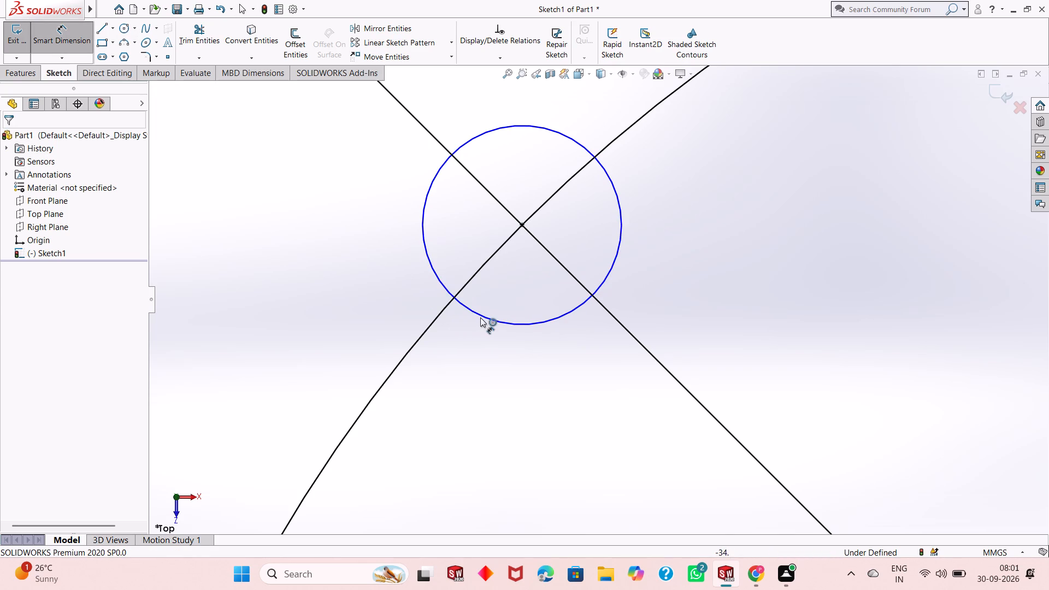
click(480, 317)
click(321, 390)
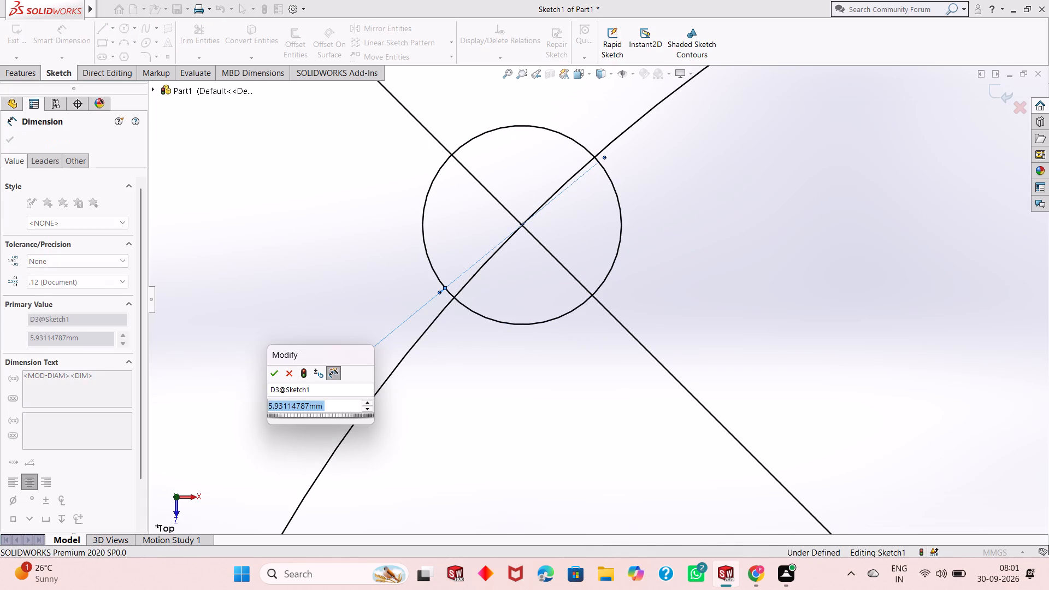
key(5)
key(Return)
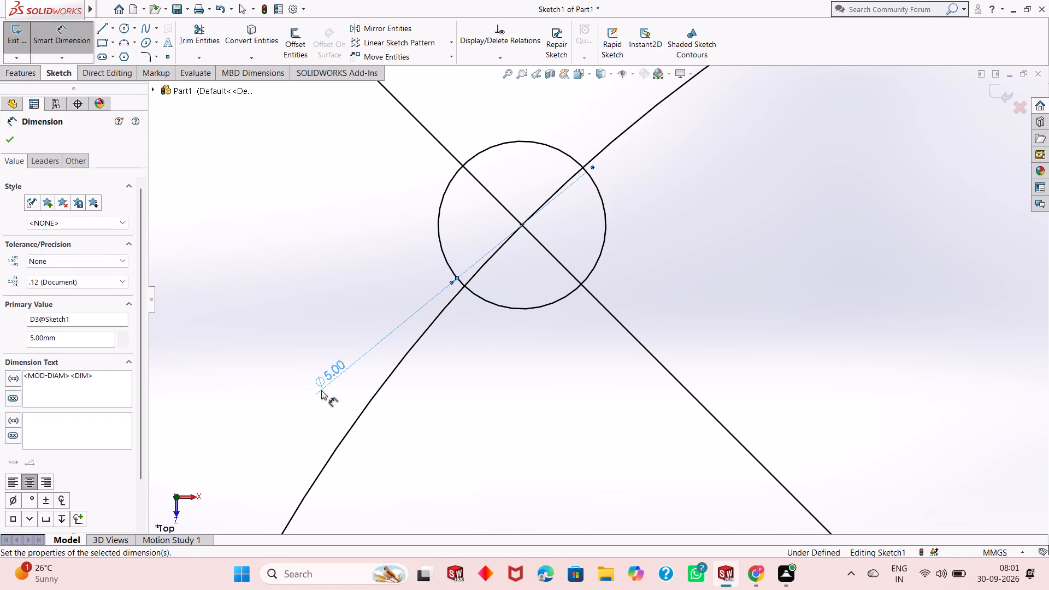
right_click(281, 196)
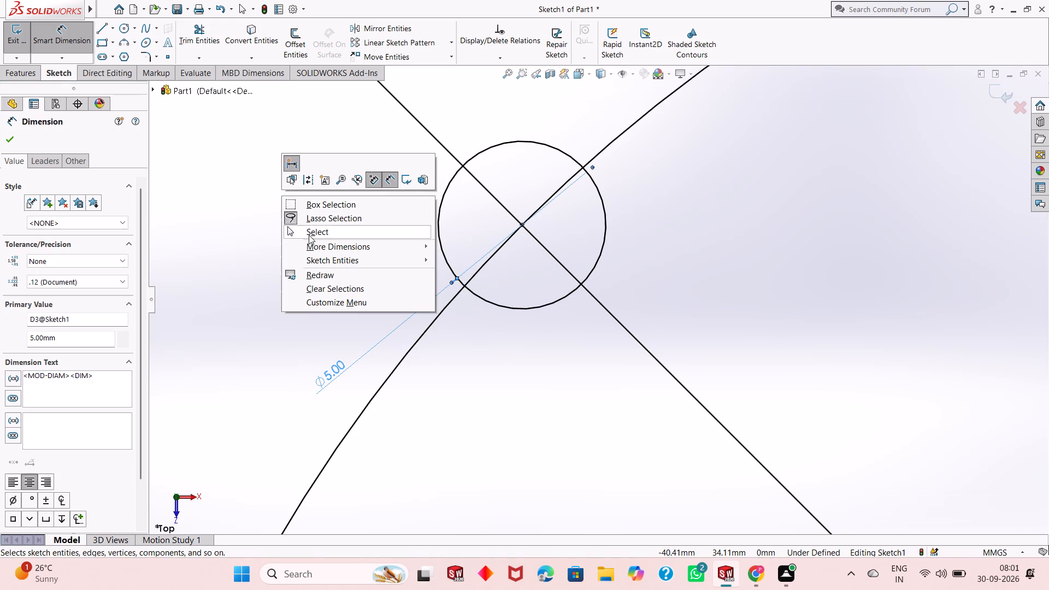
click(309, 235)
Create a circular sketch pattern of the 5 mm circle about the origin with 4 equally spaced instances over 360°.
scroll(310, 235, down, 2)
scroll(310, 235, up, 8)
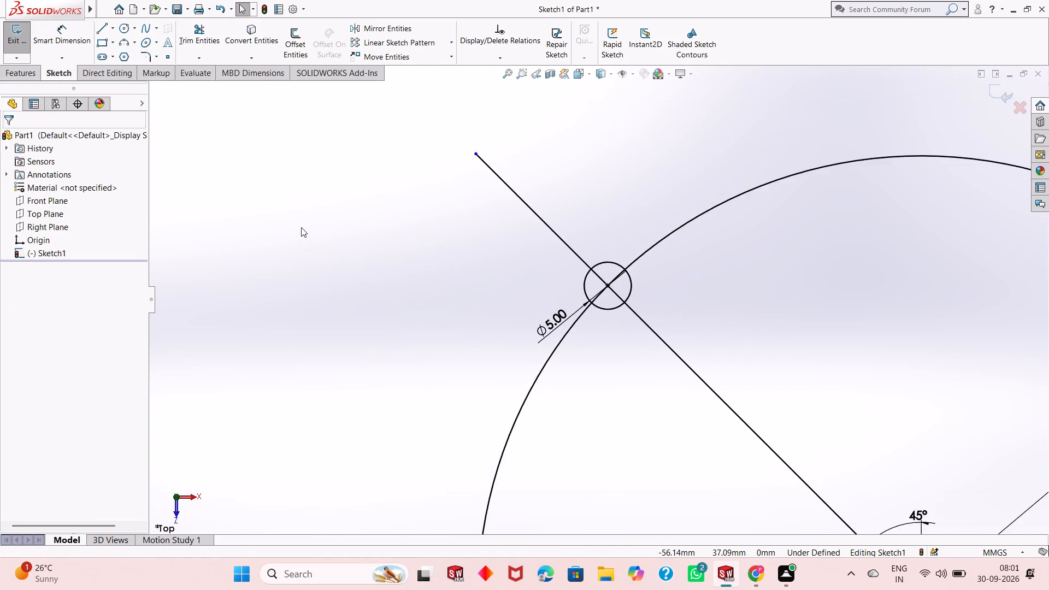
scroll(301, 227, up, 10)
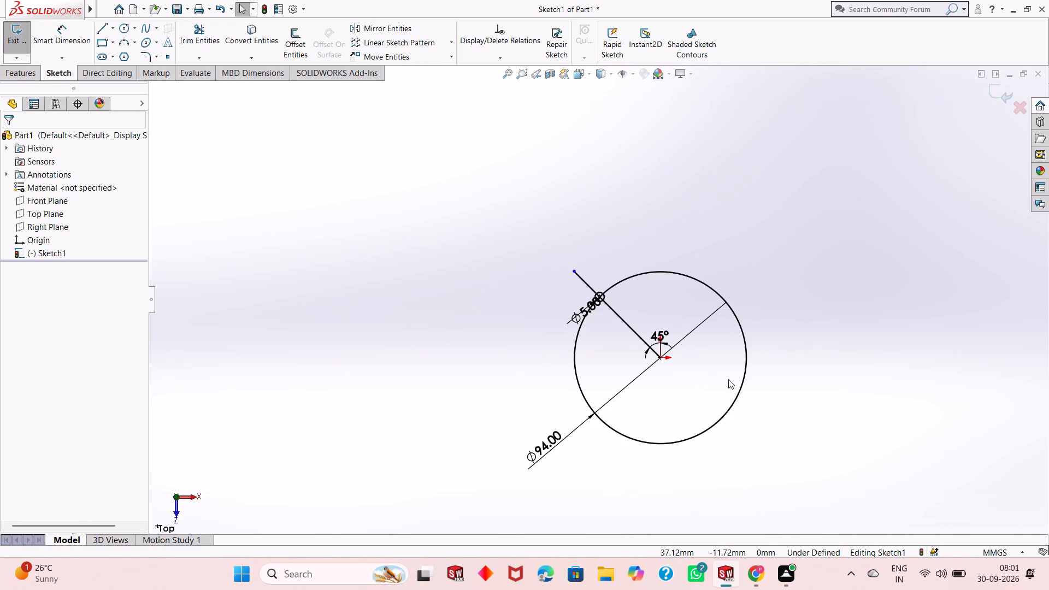
scroll(728, 379, down, 3)
scroll(588, 340, down, 1)
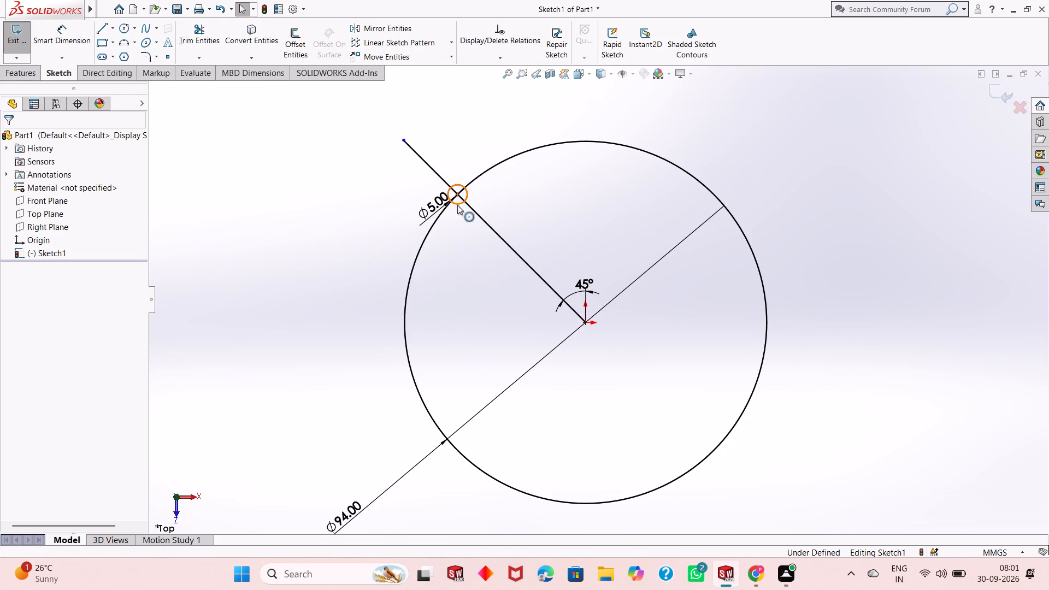
click(457, 205)
key(Escape)
key(Escape)
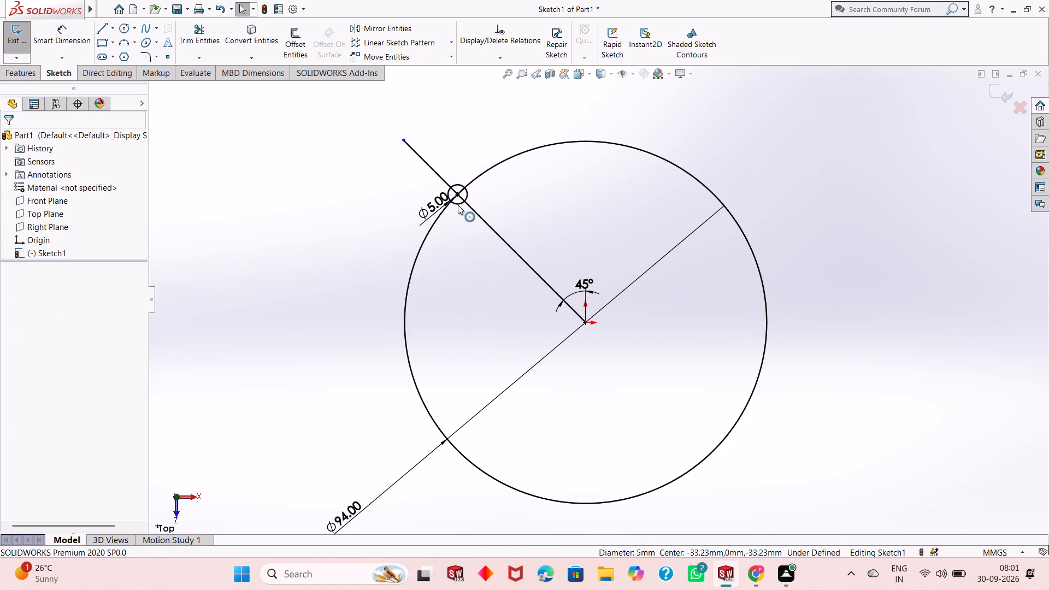
key(Escape)
key(Escape)
click(456, 205)
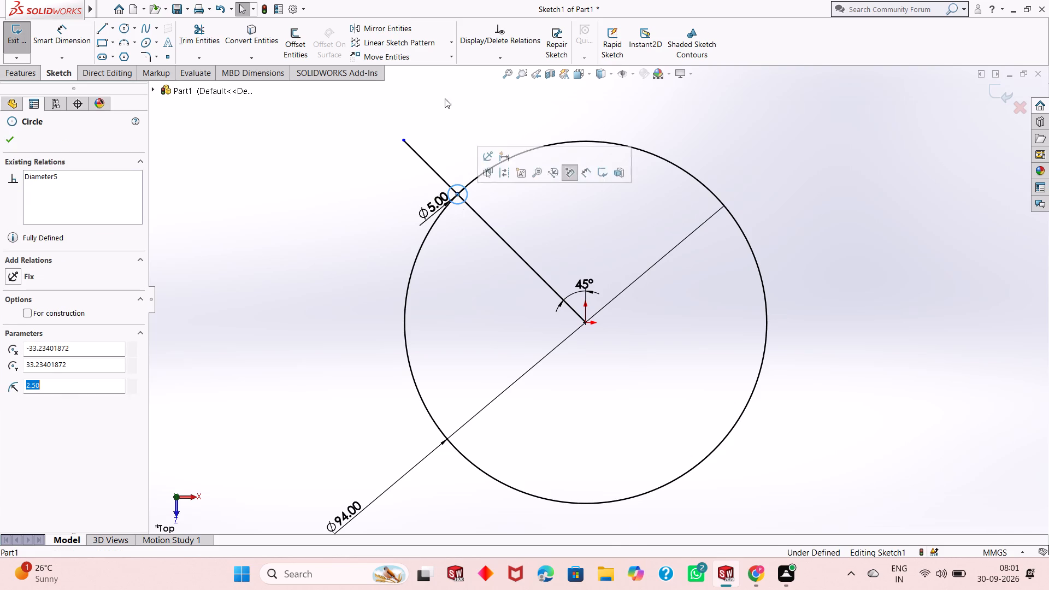
click(452, 46)
click(448, 68)
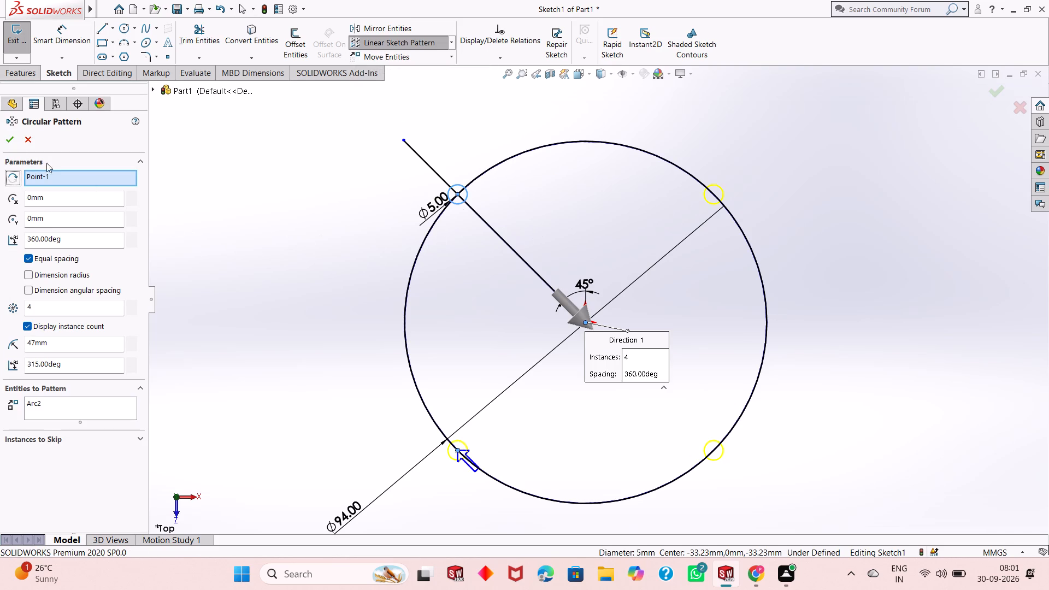
click(2, 134)
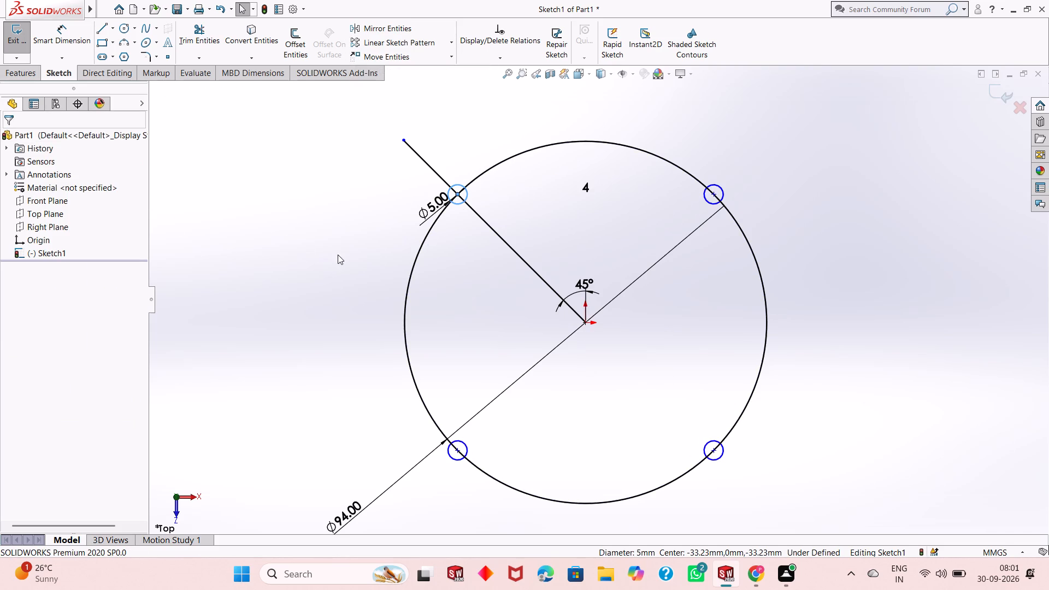
right_click(139, 179)
click(280, 144)
right_click(280, 144)
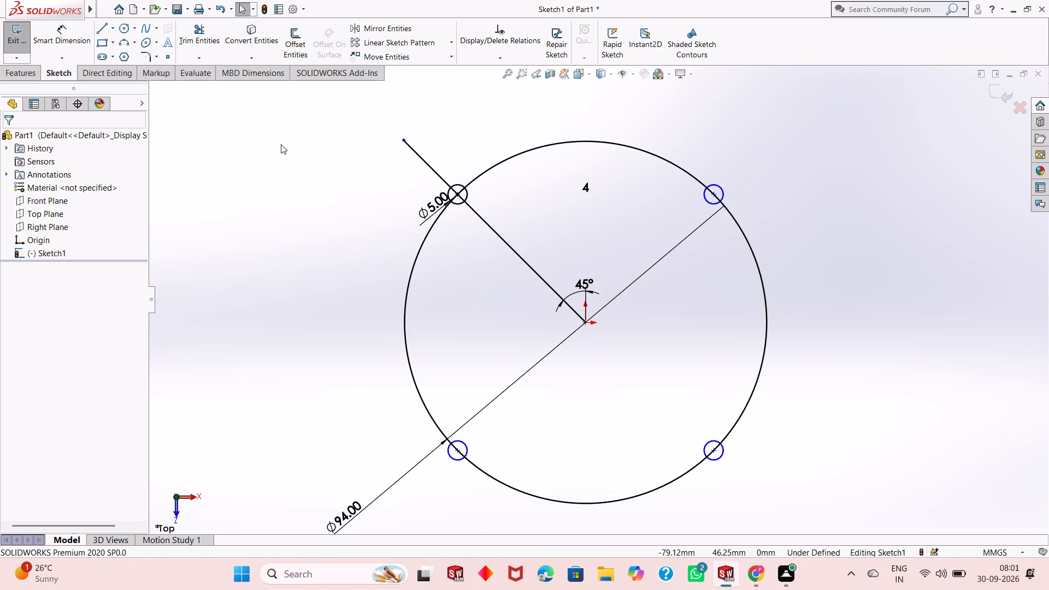
click(246, 211)
Delete the diagonal line running from the origin through the 5 mm circle.
click(516, 255)
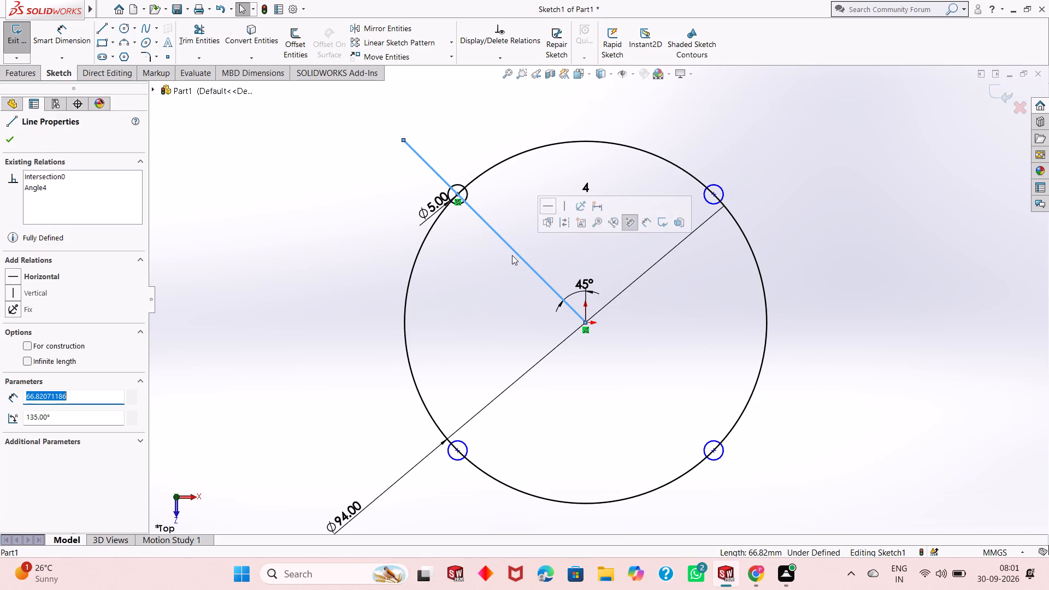
right_click(362, 285)
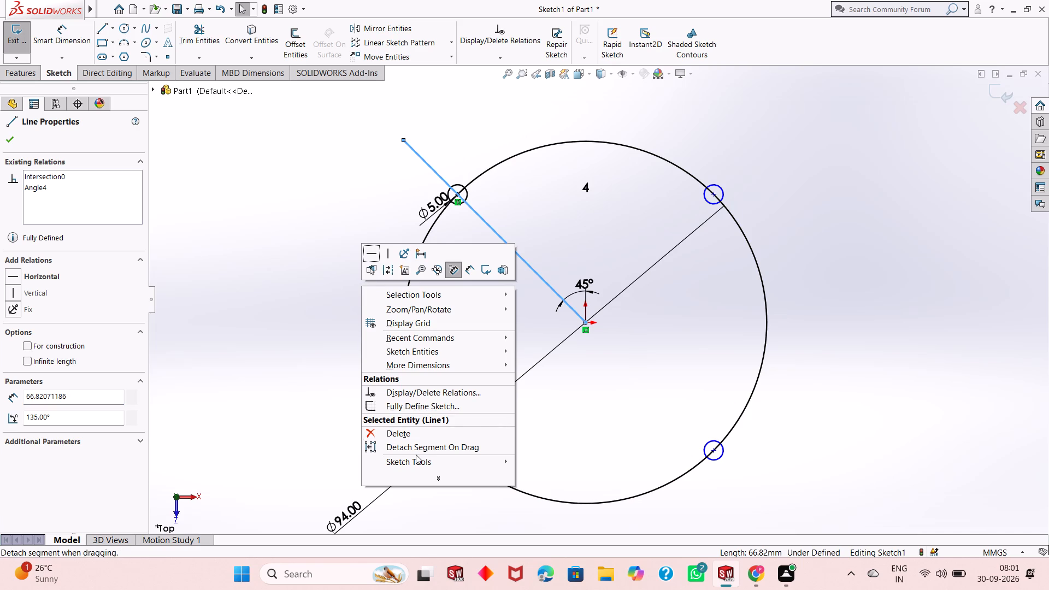
click(416, 433)
Exit the sketch and clear the selection.
right_click(291, 253)
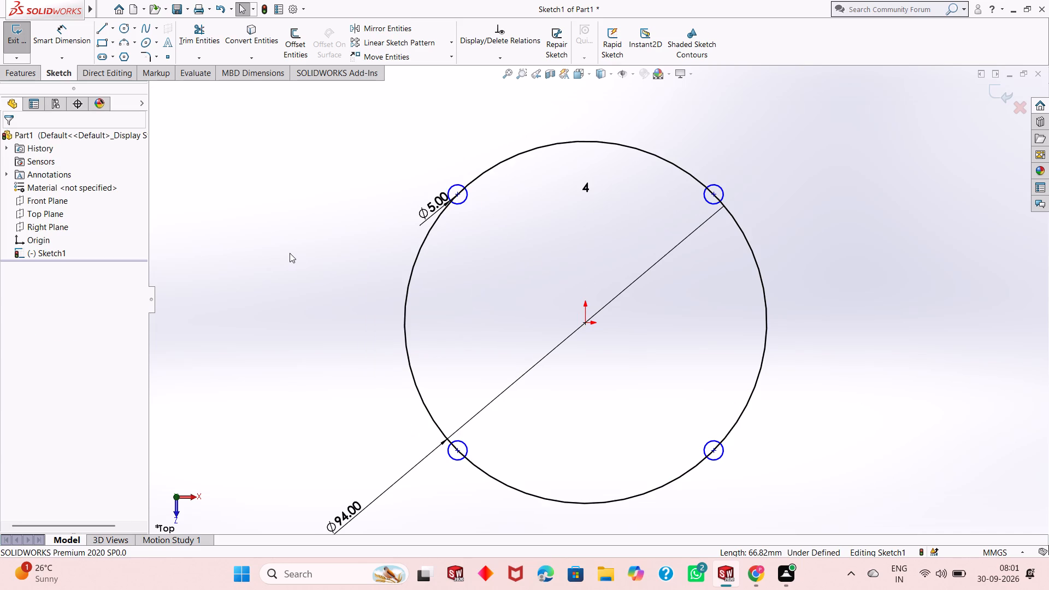
triple_click(272, 262)
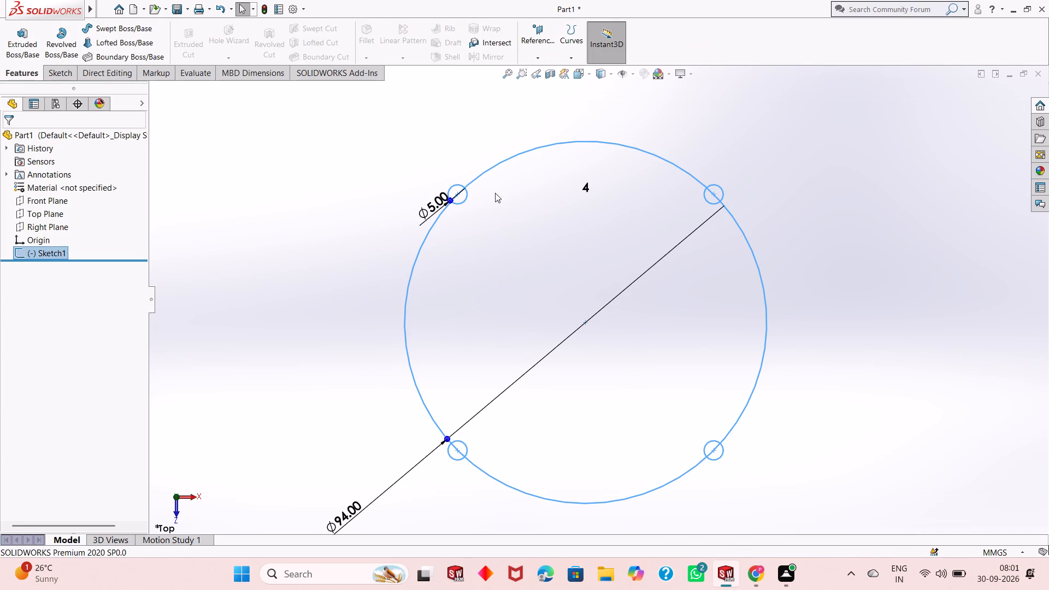
key(Escape)
key(Escape)
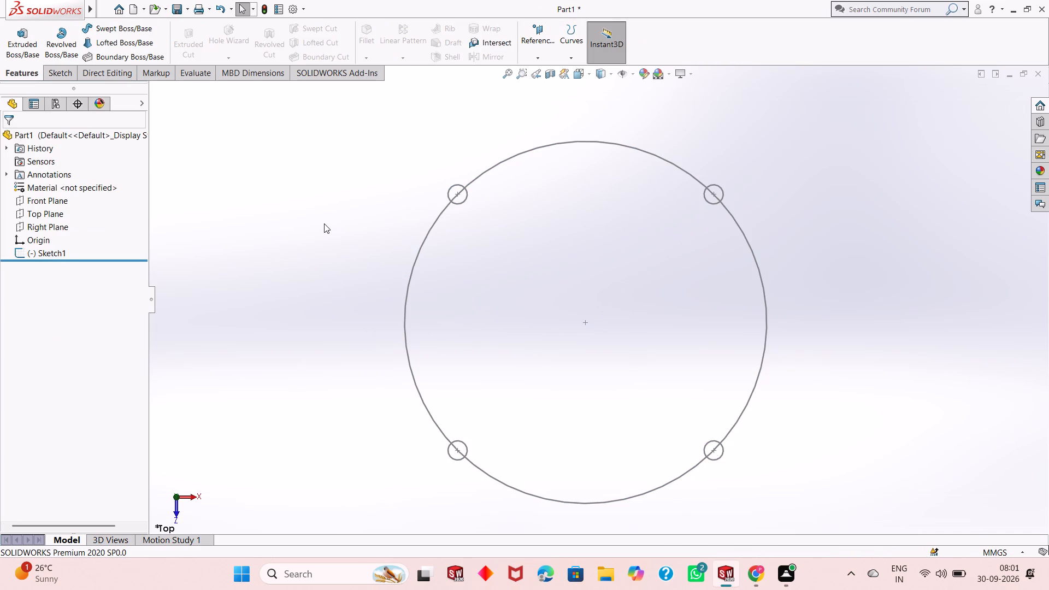
Reopen the sketch by undoing its exit and dimension the horizontal distance from the upper-left small circle's centre to the origin.
key(ctrl+z)
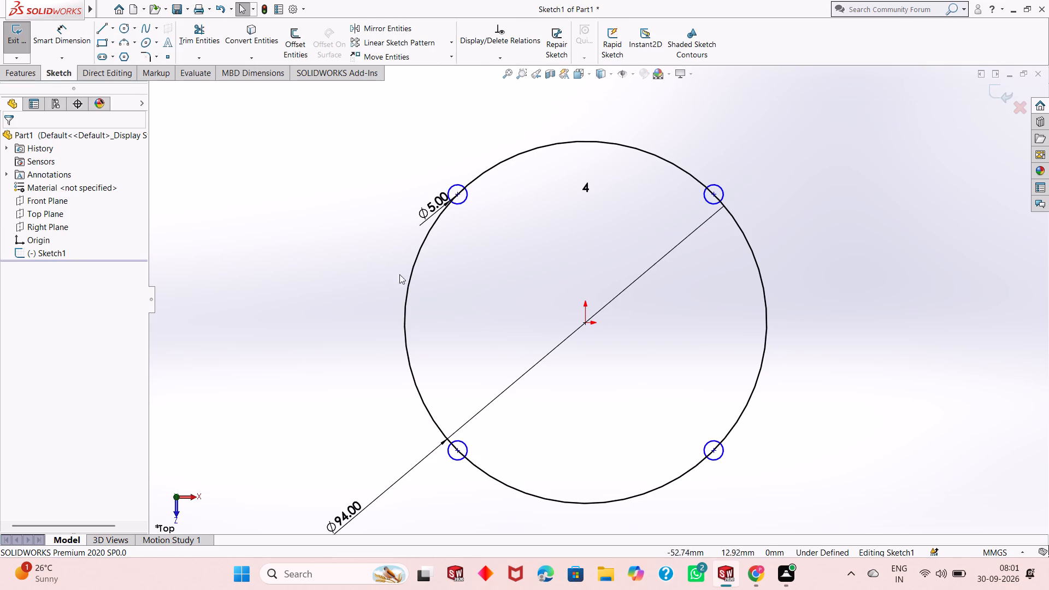
click(69, 42)
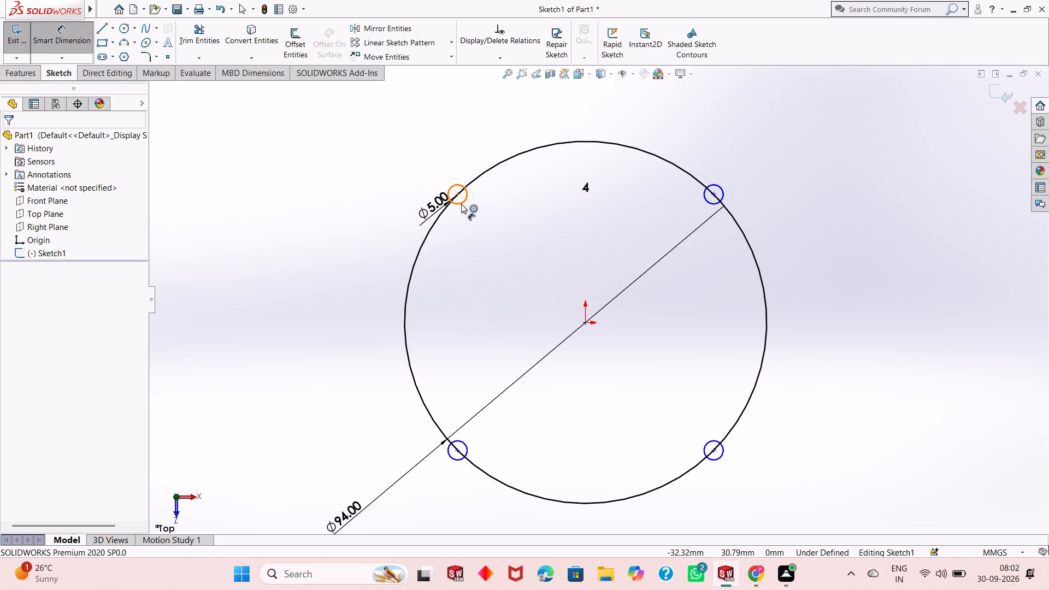
click(460, 193)
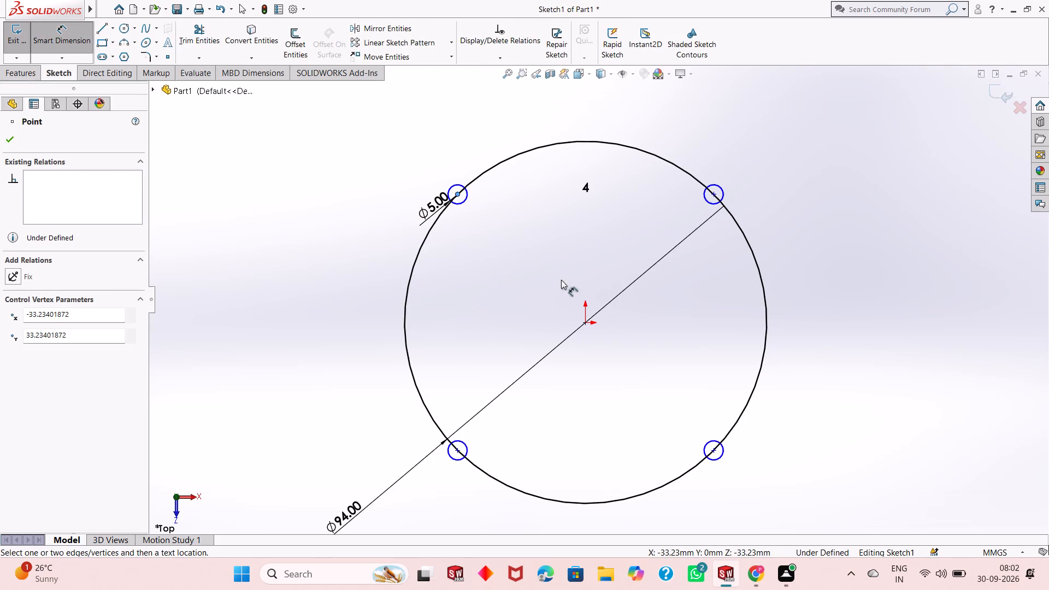
click(584, 322)
click(559, 374)
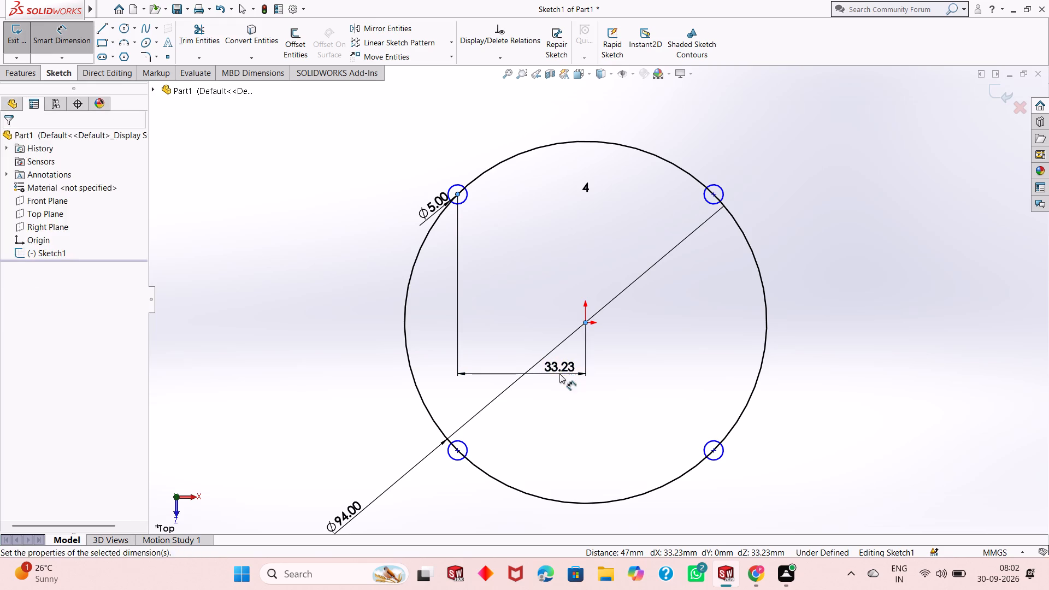
click(511, 359)
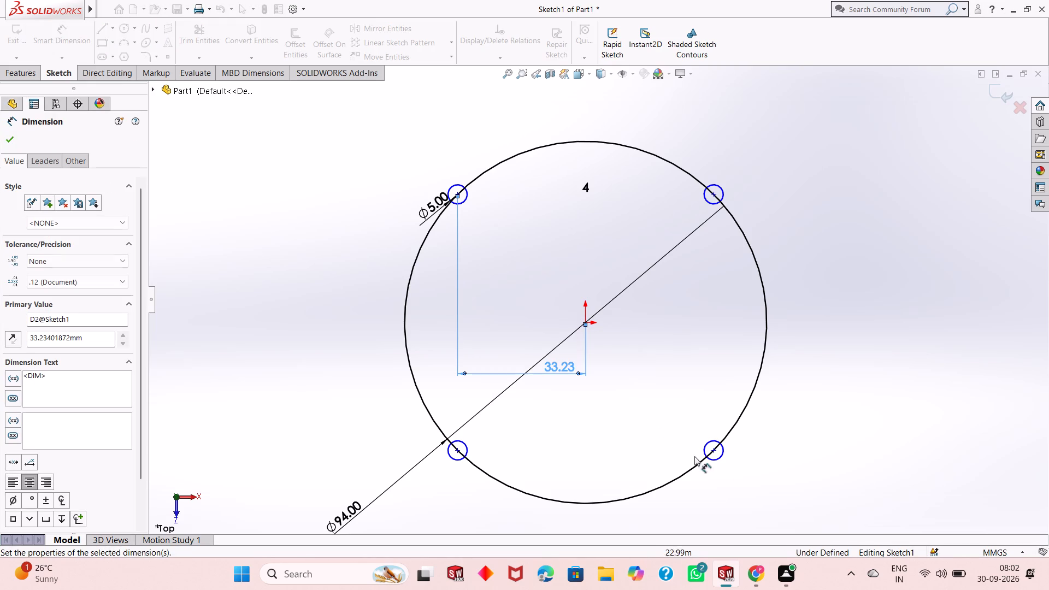
Dimension the vertical distances from the origin to the centres of the lower-right and upper-right small circles.
click(717, 452)
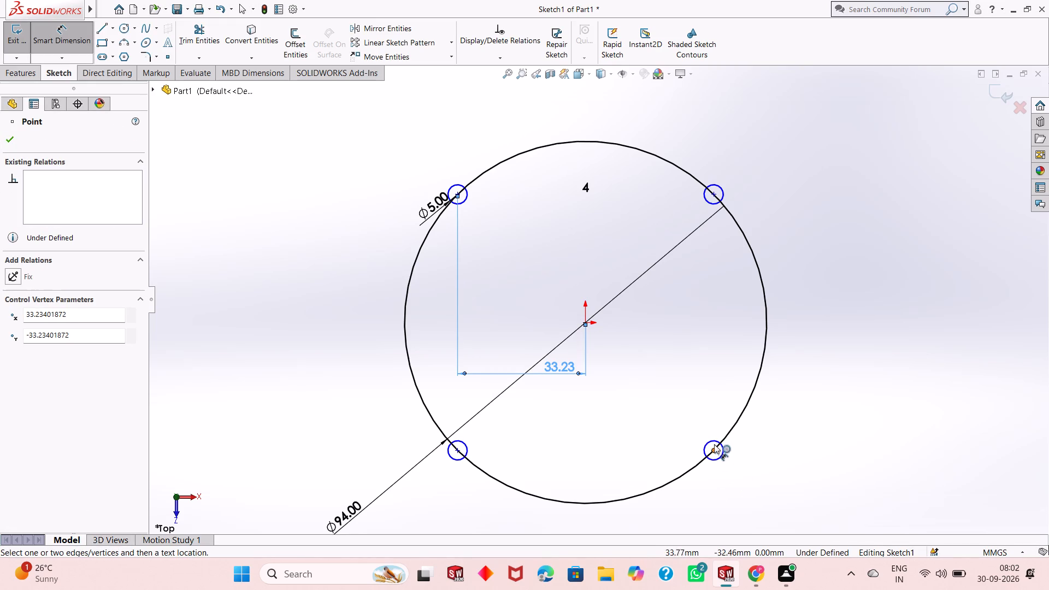
click(584, 321)
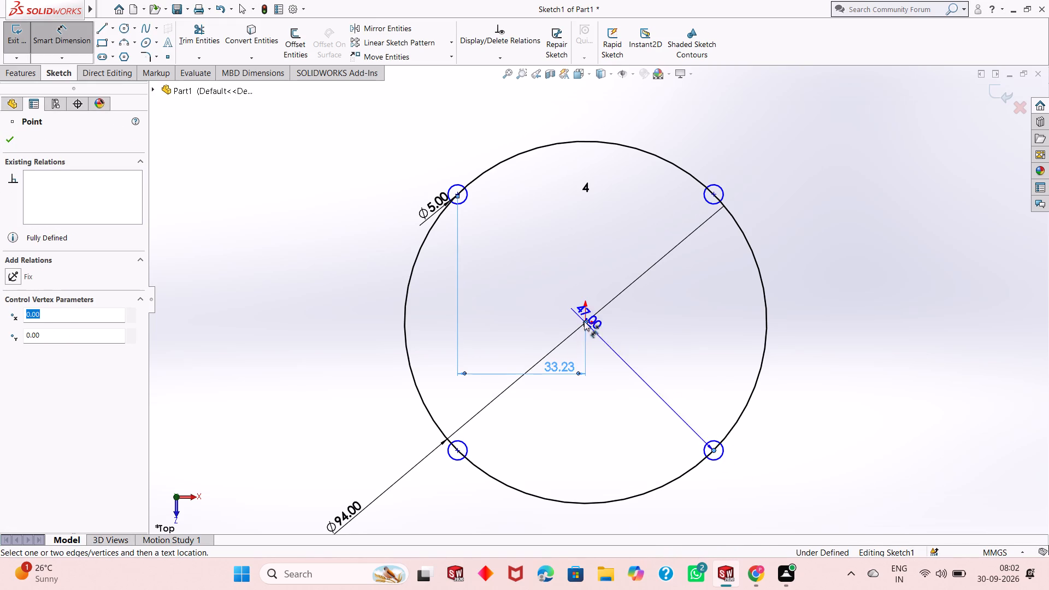
click(859, 344)
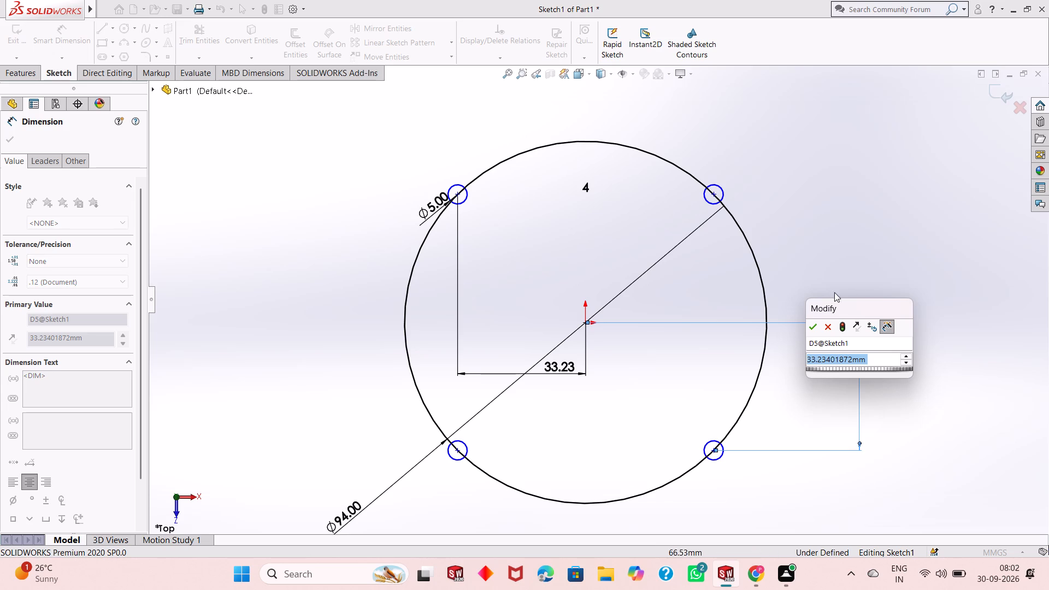
click(811, 333)
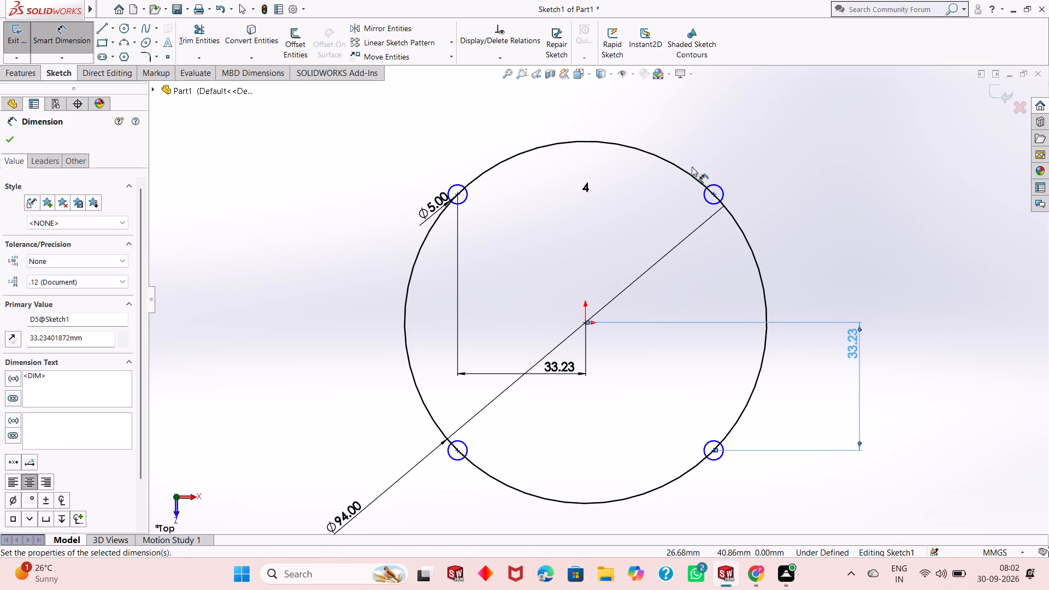
click(711, 191)
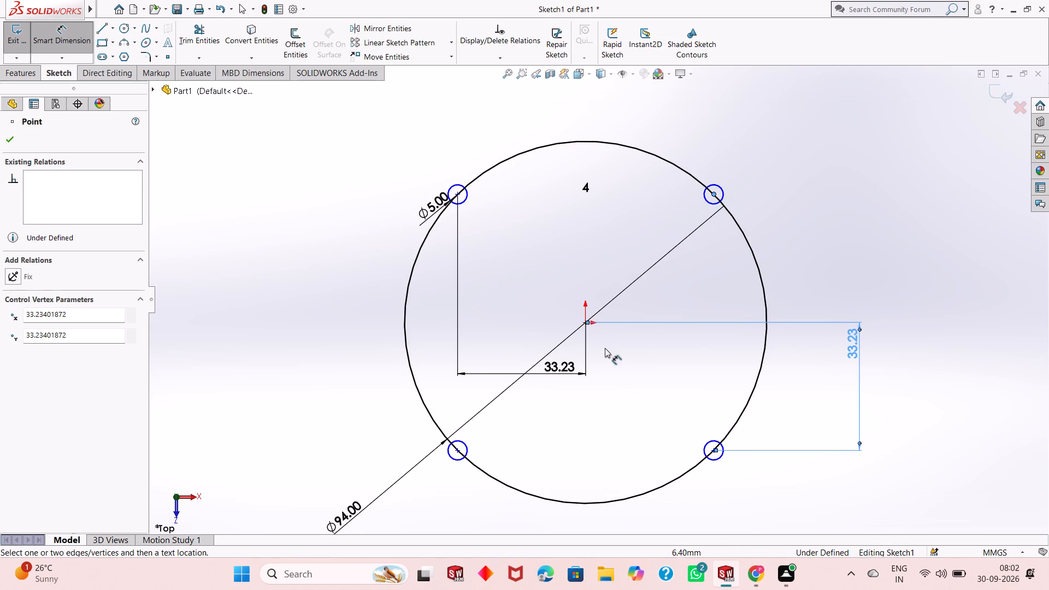
click(585, 323)
click(822, 266)
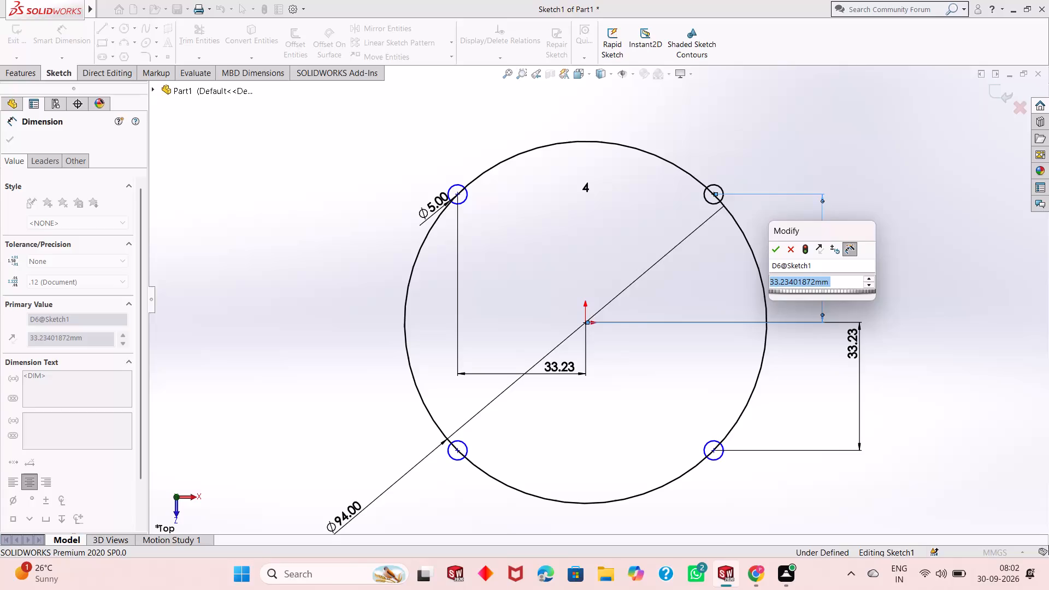
click(775, 252)
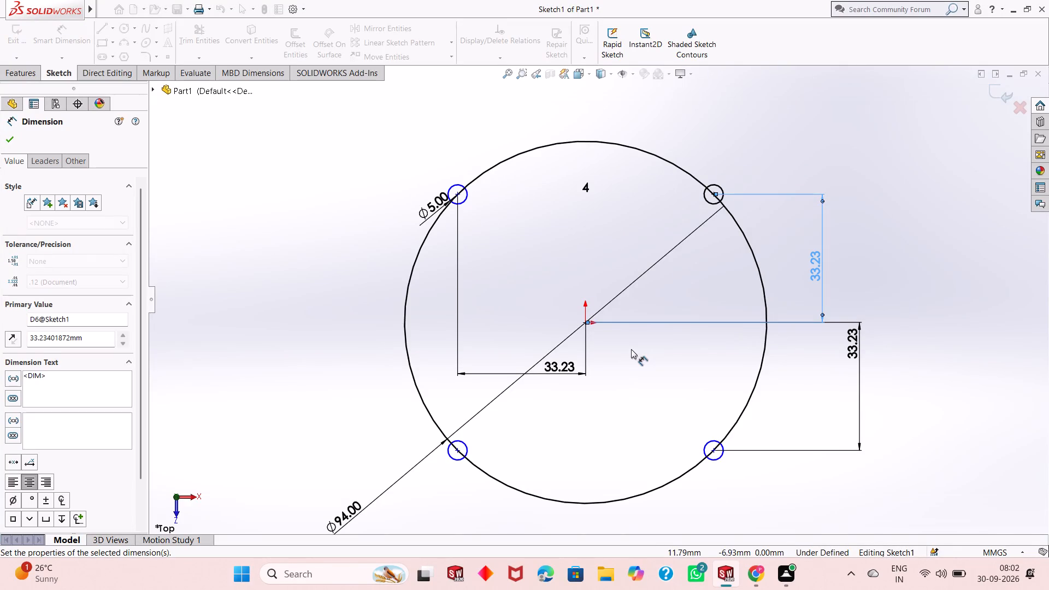
Dimension the horizontal distance from the origin to the lower-left small circle's centre and end Smart Dimension.
click(583, 326)
click(460, 449)
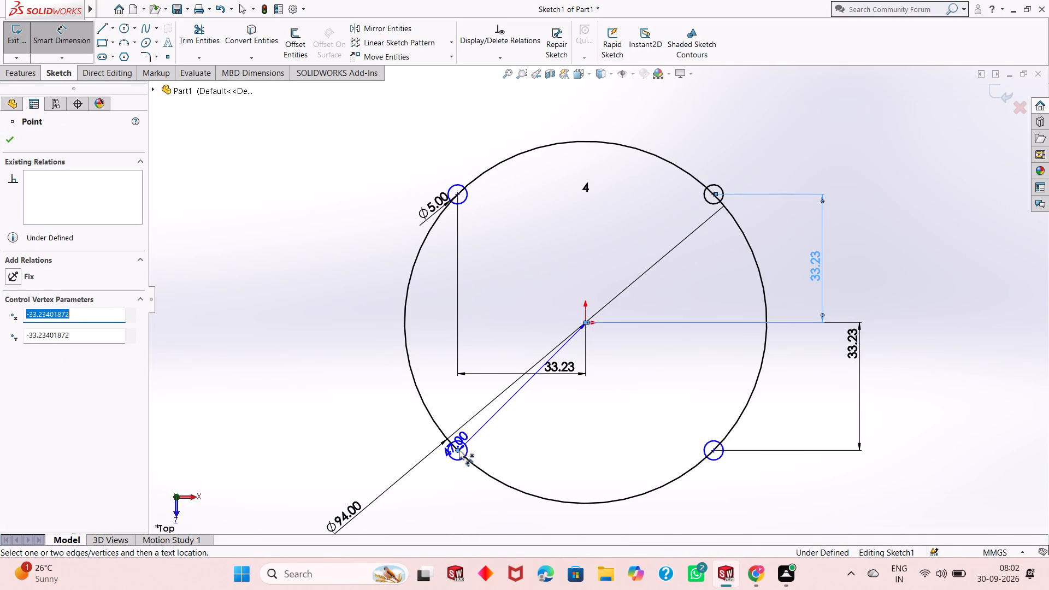
click(470, 495)
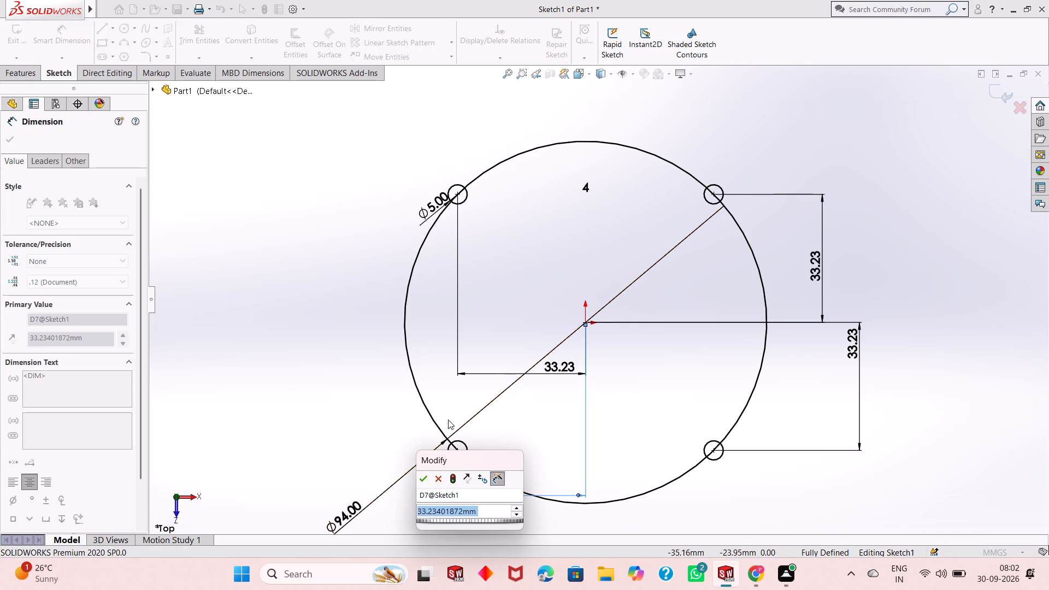
click(423, 477)
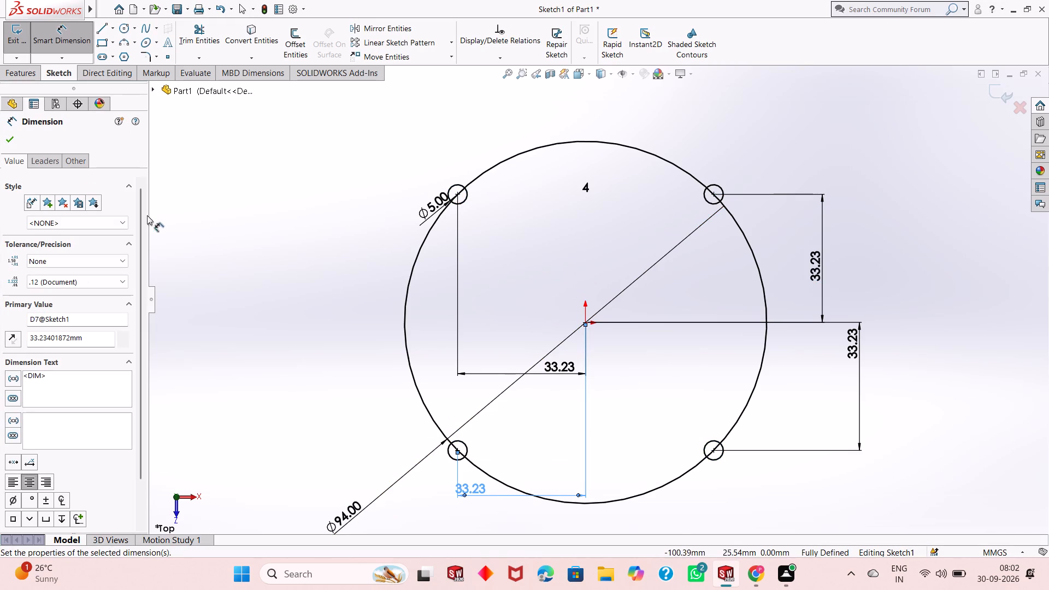
right_click(268, 173)
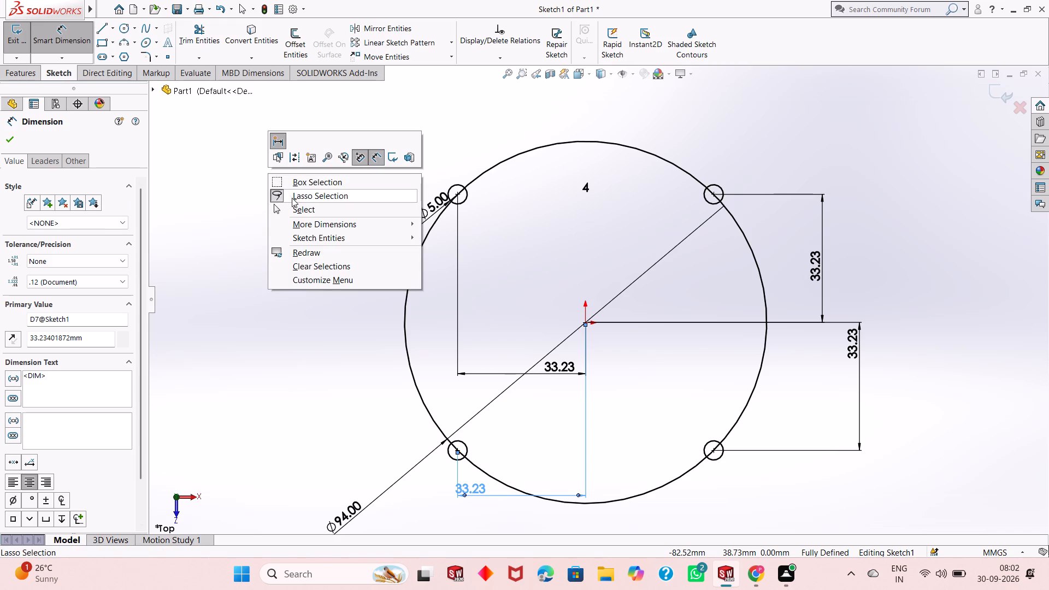
click(293, 206)
Inspect the dimensioned circle sketch from several angles and return to the view normal to the sketch plane.
scroll(613, 309, up, 2)
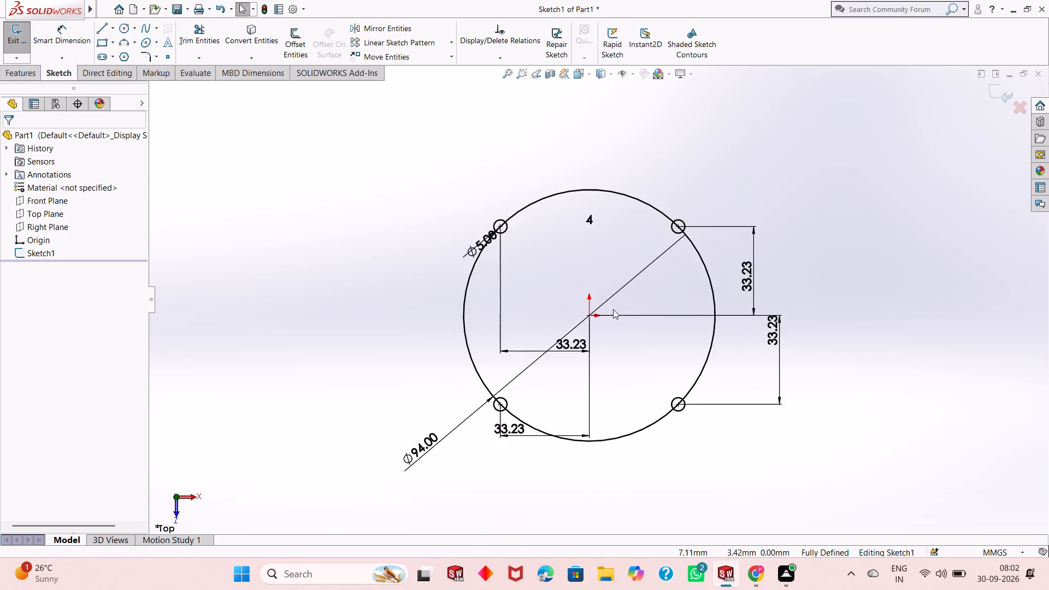
scroll(613, 309, up, 1)
scroll(652, 310, down, 2)
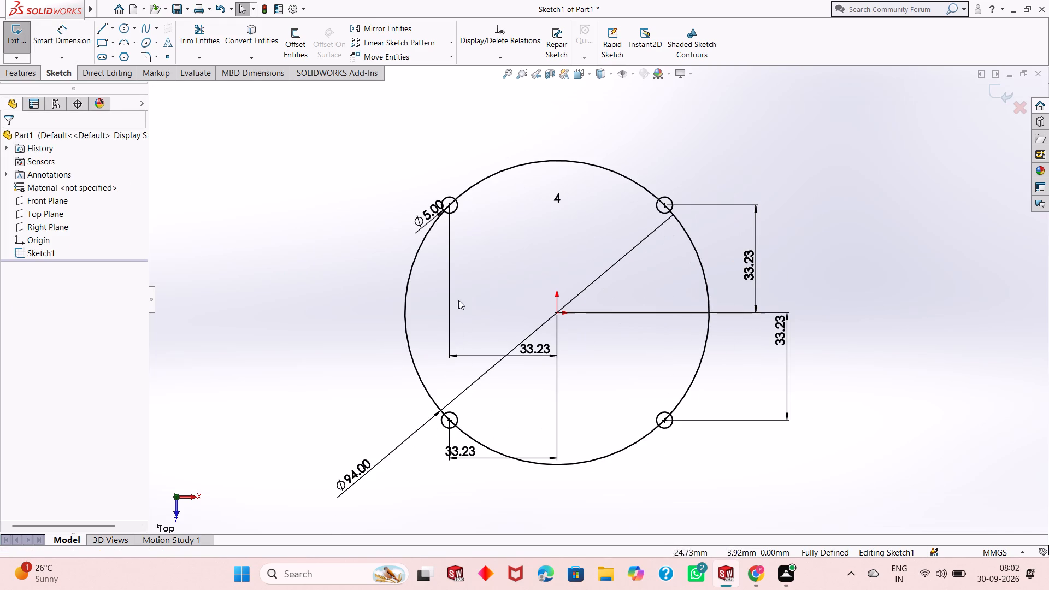
middle_drag(529, 399, 531, 304)
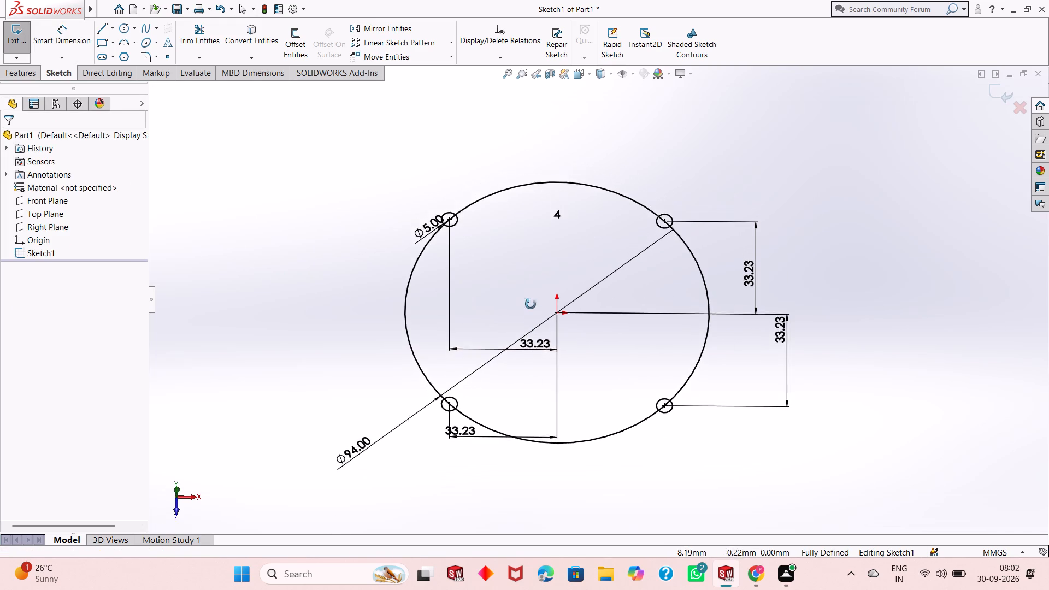
middle_drag(531, 304, 580, 283)
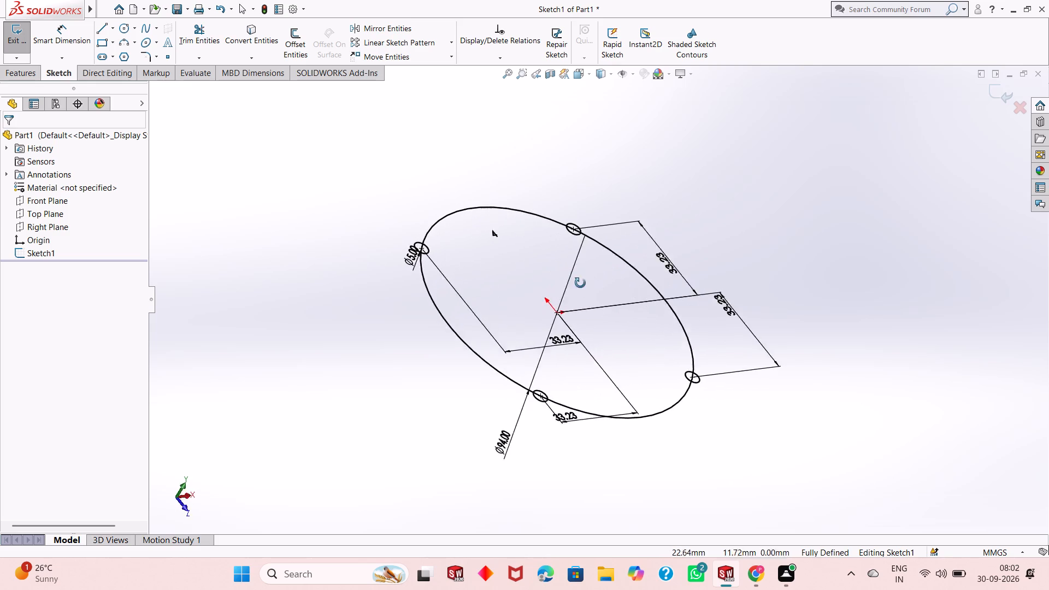
middle_drag(580, 283, 502, 353)
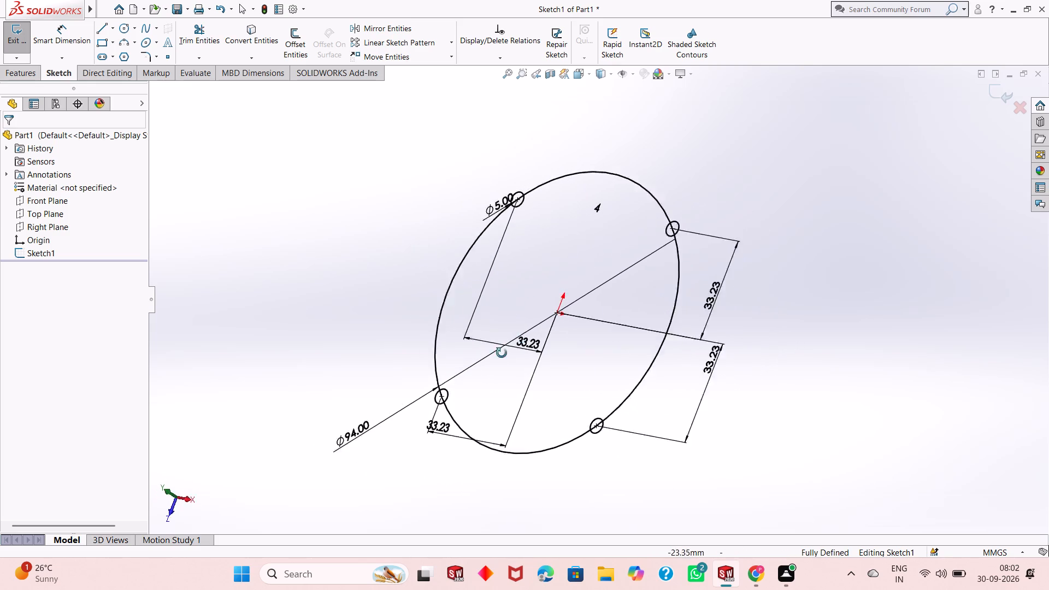
middle_drag(502, 353, 558, 317)
scroll(558, 317, down, 1)
middle_drag(558, 317, 543, 364)
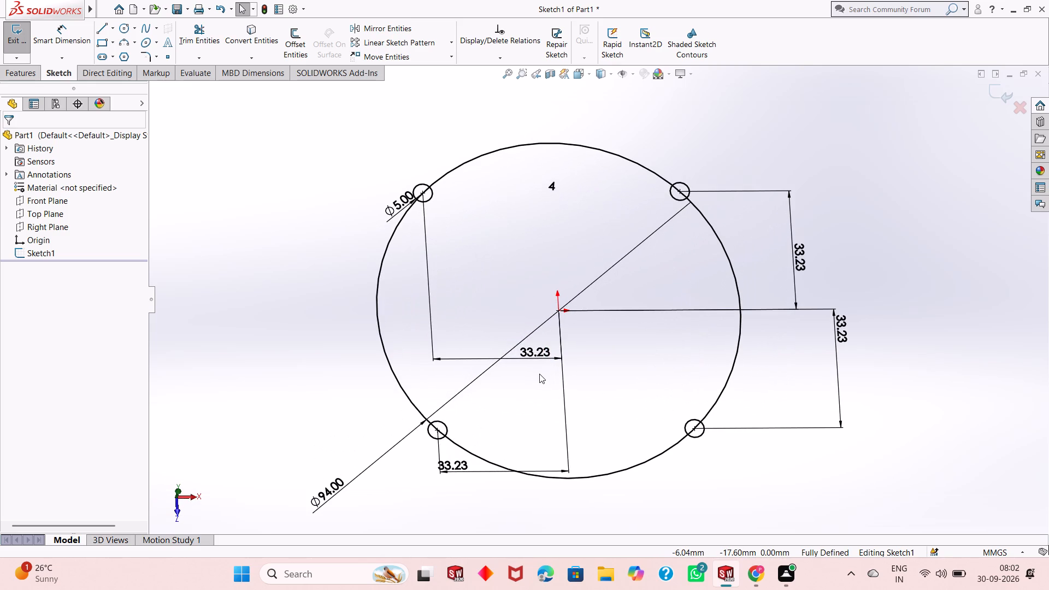
key(ctrl+8)
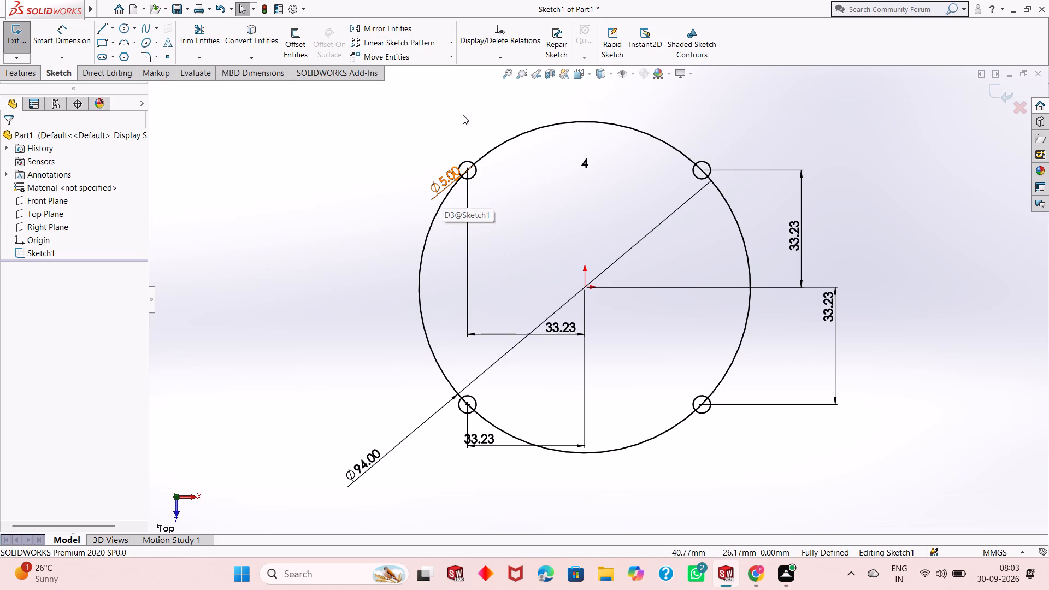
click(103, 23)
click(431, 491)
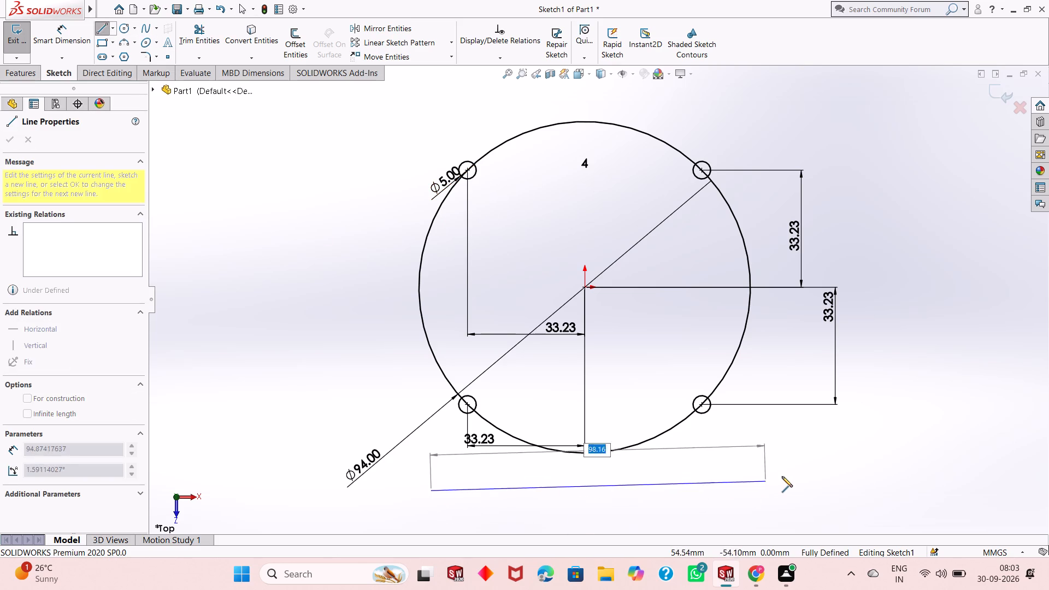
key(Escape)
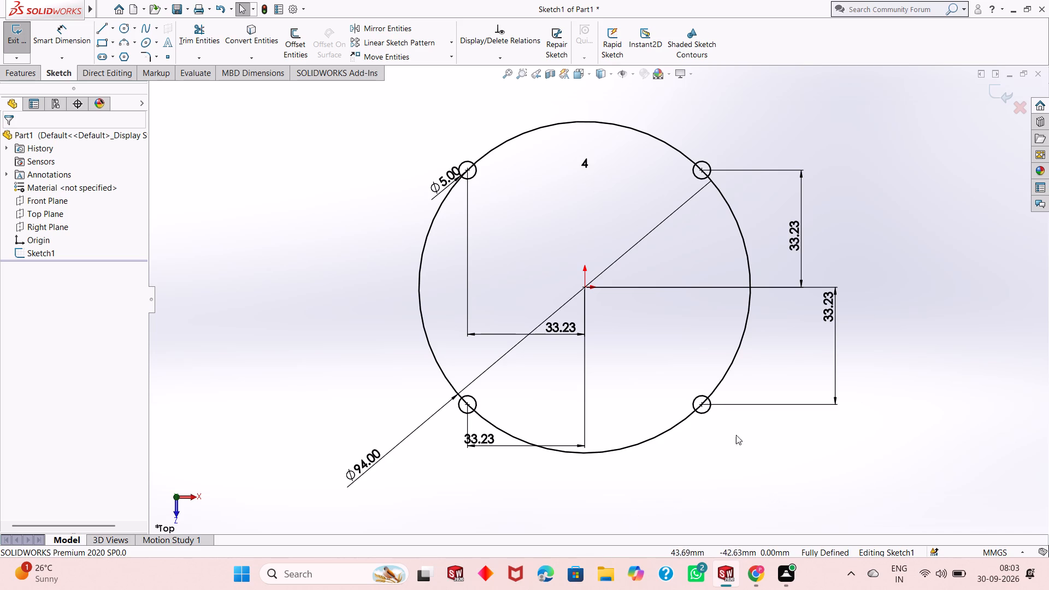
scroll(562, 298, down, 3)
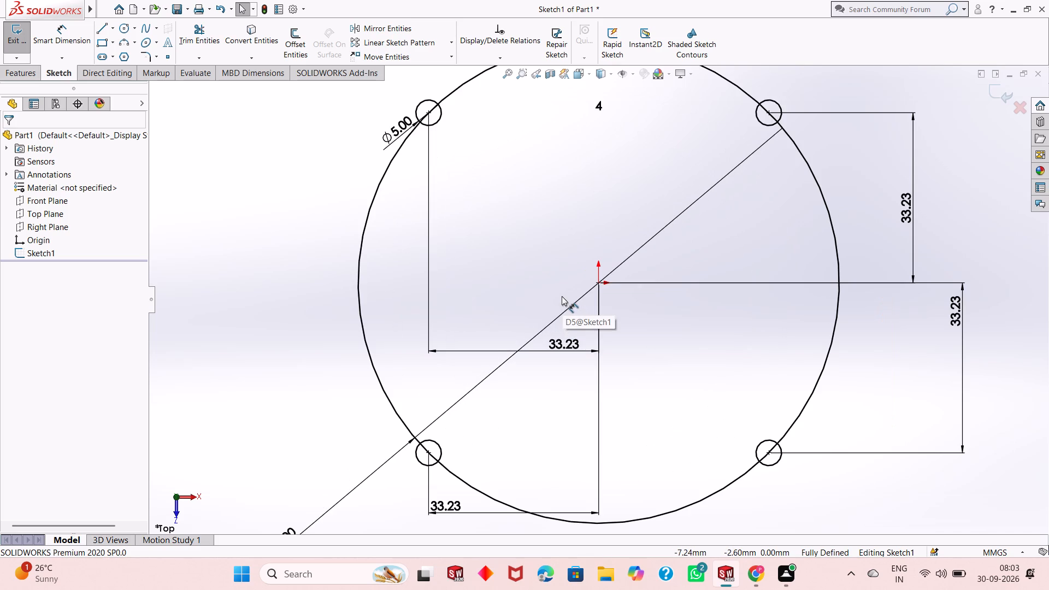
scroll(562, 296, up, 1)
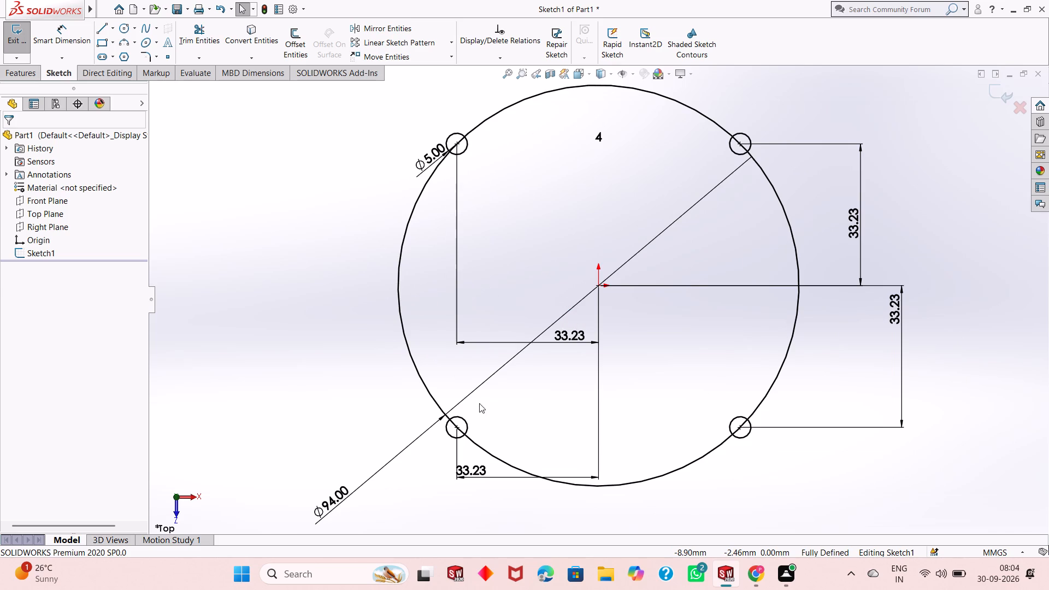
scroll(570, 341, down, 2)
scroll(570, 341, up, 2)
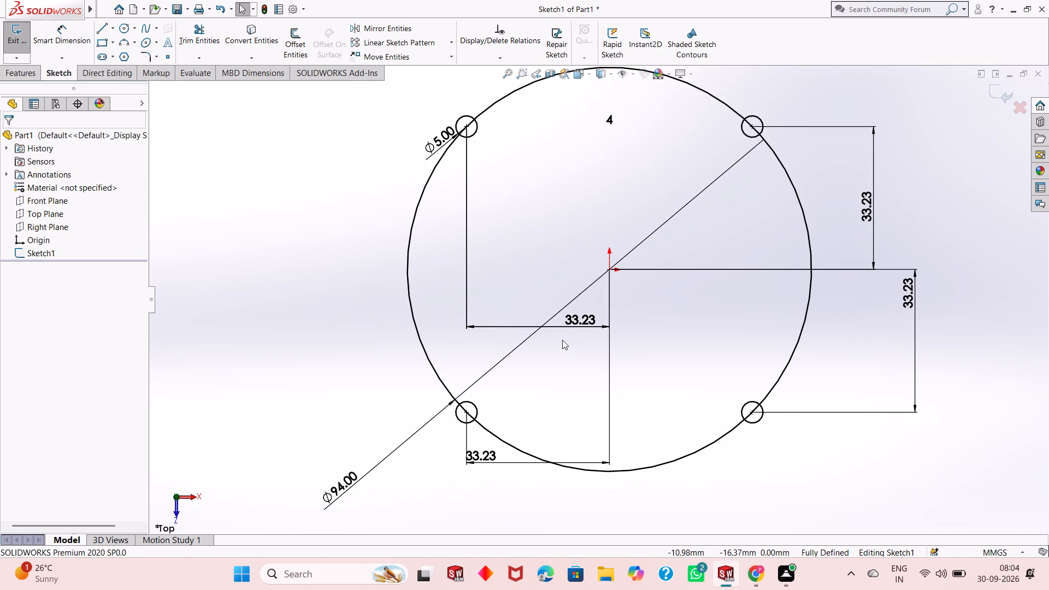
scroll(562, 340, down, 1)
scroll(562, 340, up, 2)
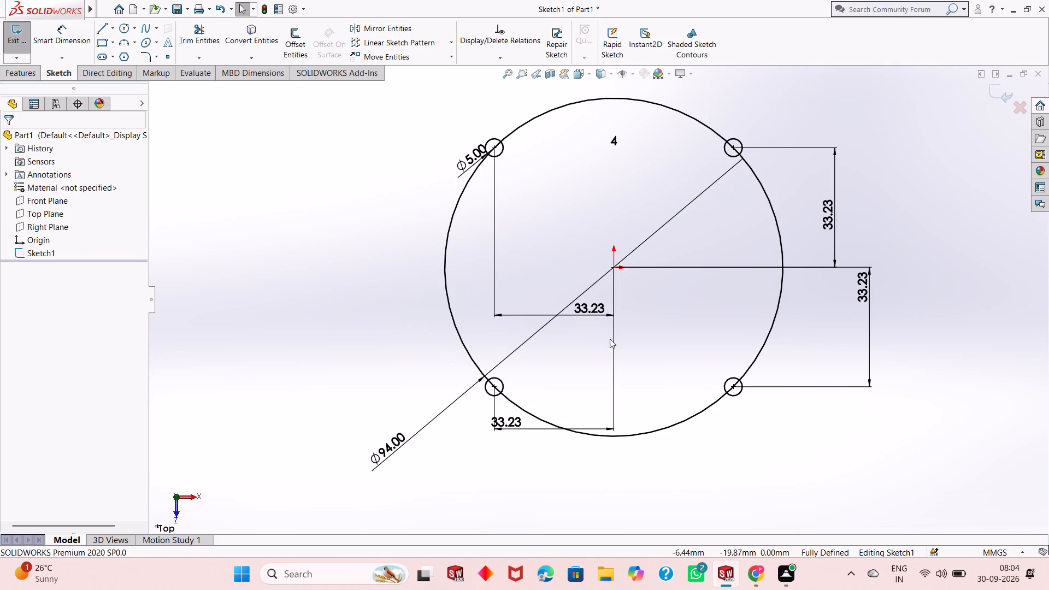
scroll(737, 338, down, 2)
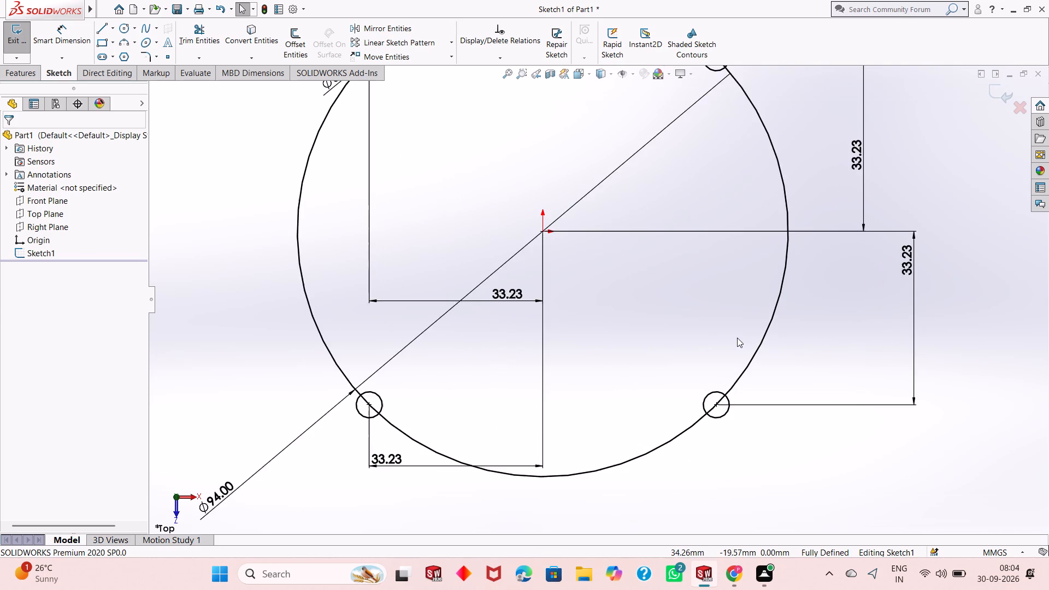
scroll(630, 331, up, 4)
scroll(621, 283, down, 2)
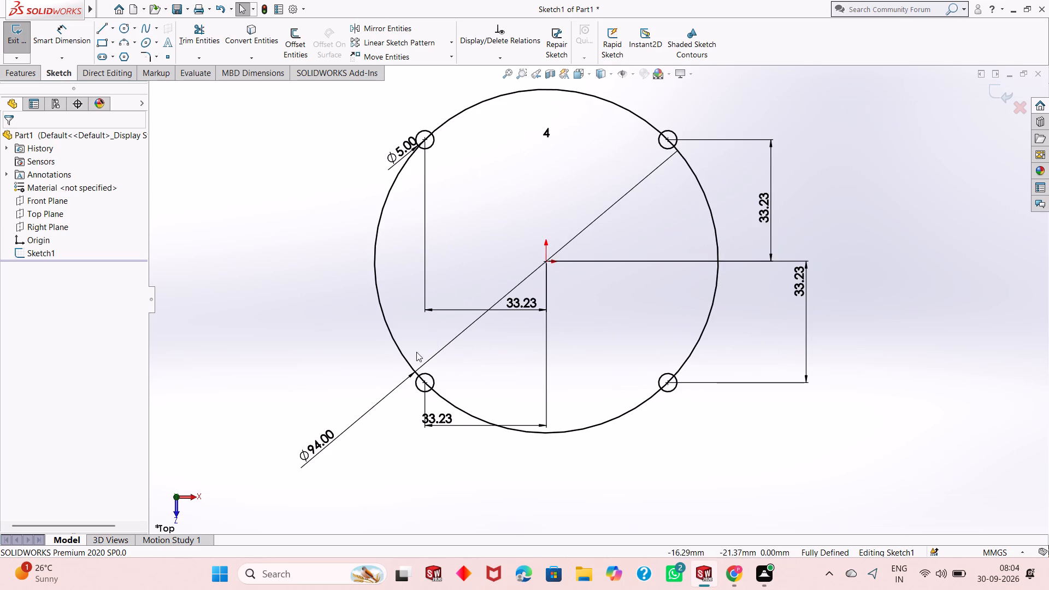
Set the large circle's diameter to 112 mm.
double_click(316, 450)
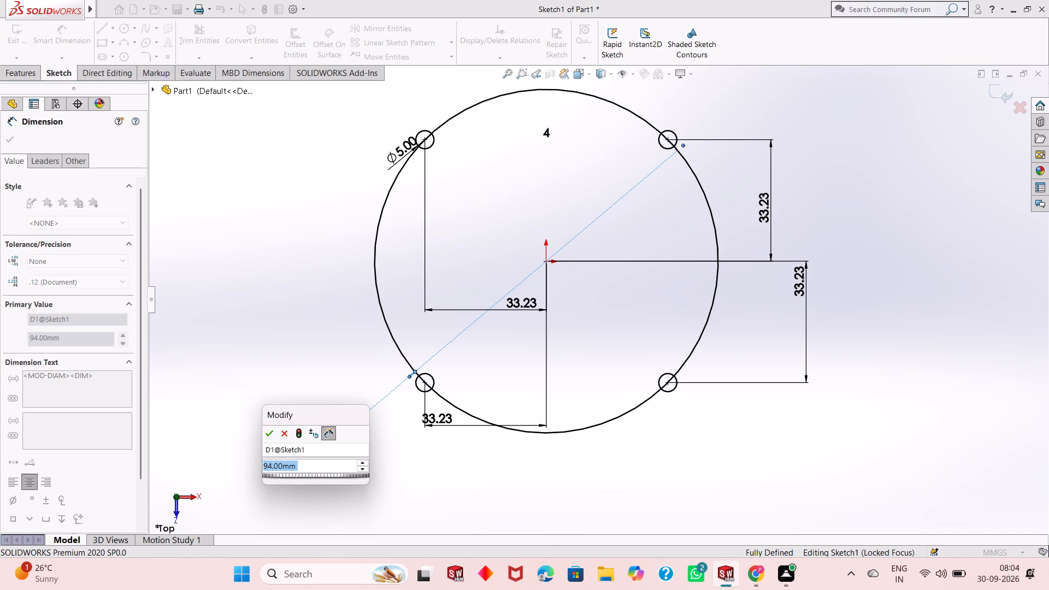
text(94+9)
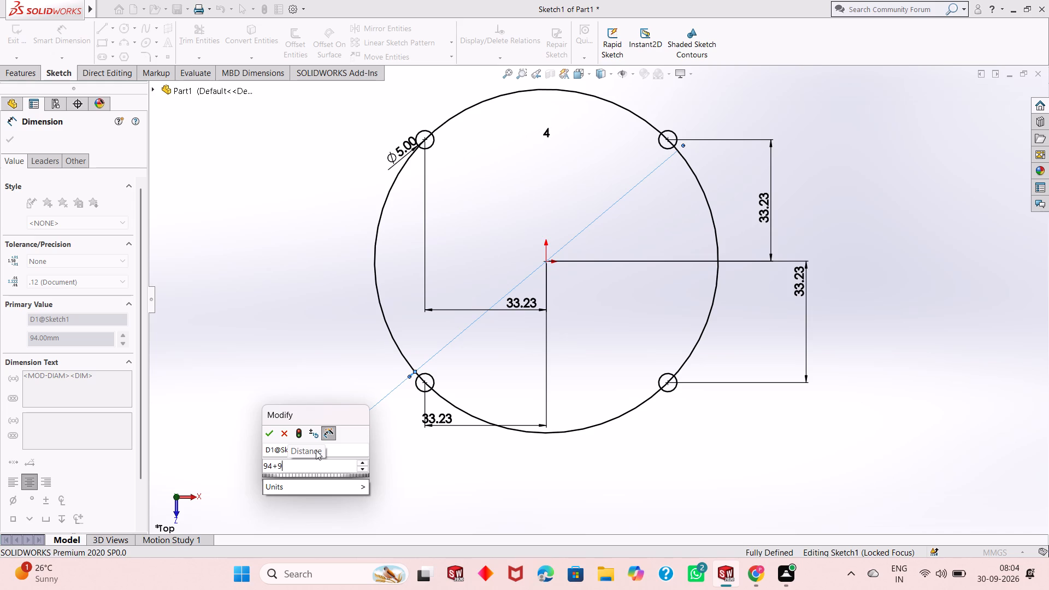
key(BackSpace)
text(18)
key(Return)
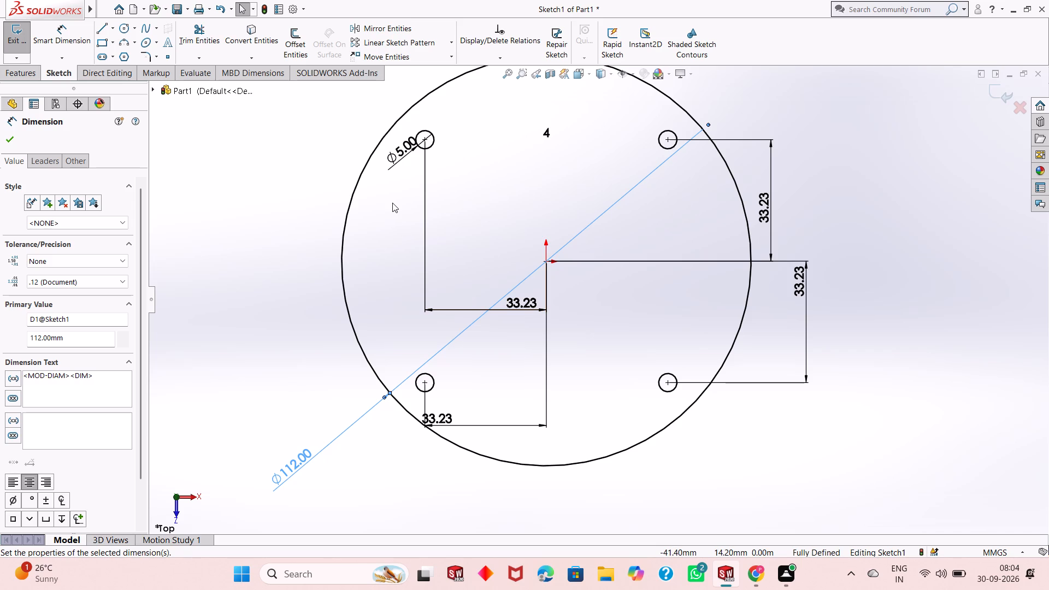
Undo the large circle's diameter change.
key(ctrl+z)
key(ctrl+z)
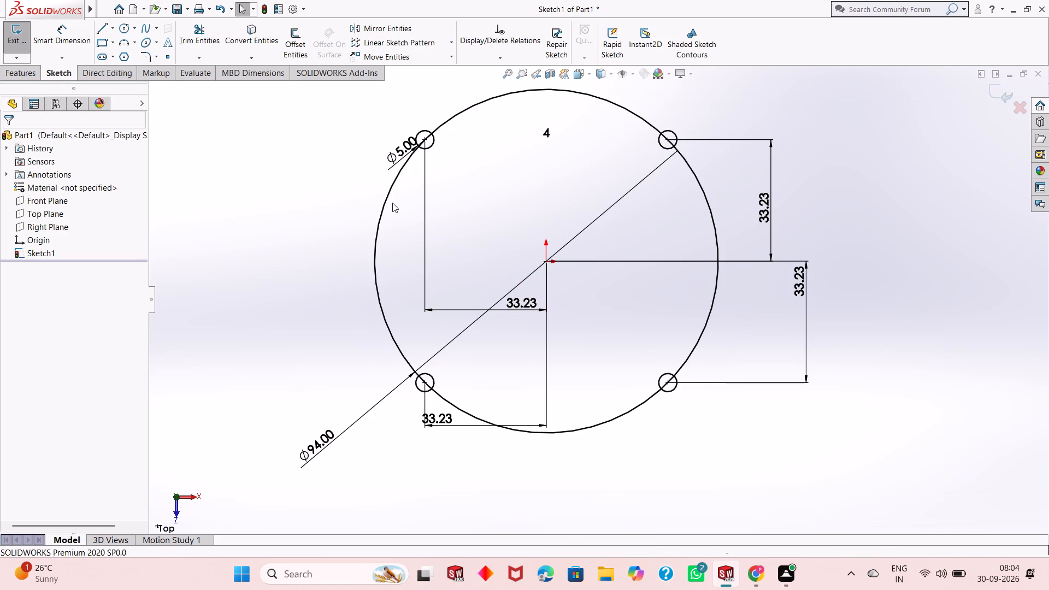
Undo the small circles, their pattern and dimensions, and the angled line, back to the lone 94 mm circle.
key(ctrl+z)
key(ctrl+z)
key(ctrl+z)
key(ctrl+z)
key(ctrl+z)
key(ctrl+z)
key(ctrl+z)
key(ctrl+z)
key(ctrl+z)
key(ctrl+z)
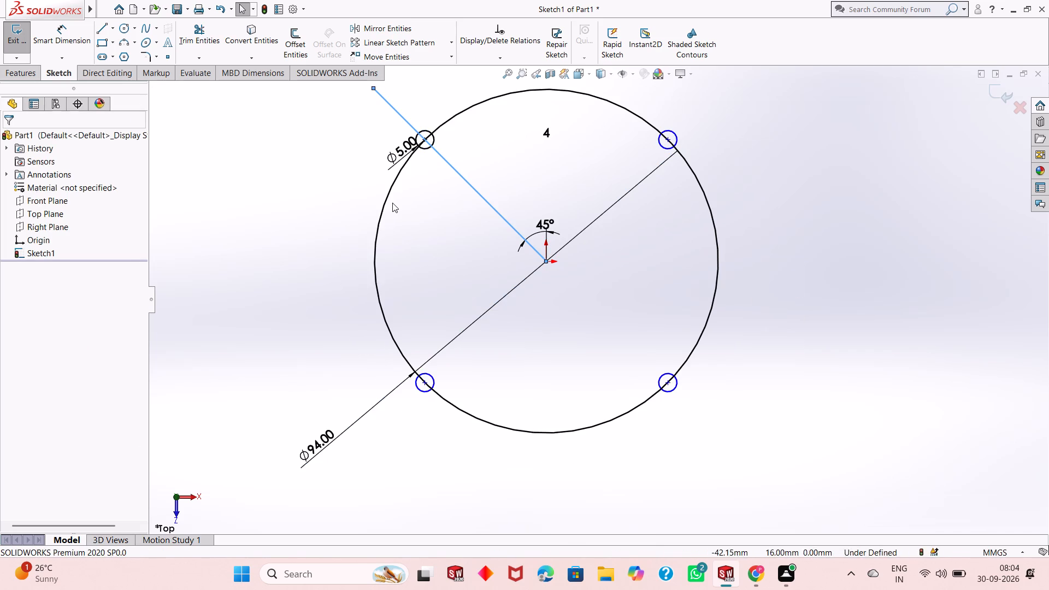
key(ctrl+z)
key(ctrl+z)
key(ctrl+z)
key(ctrl+z)
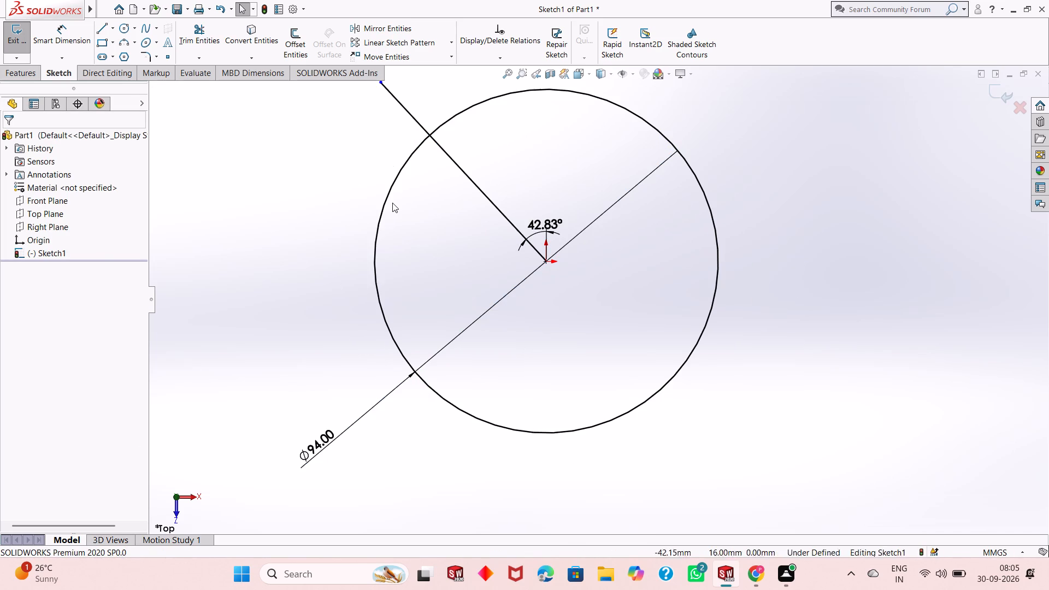
key(ctrl+z)
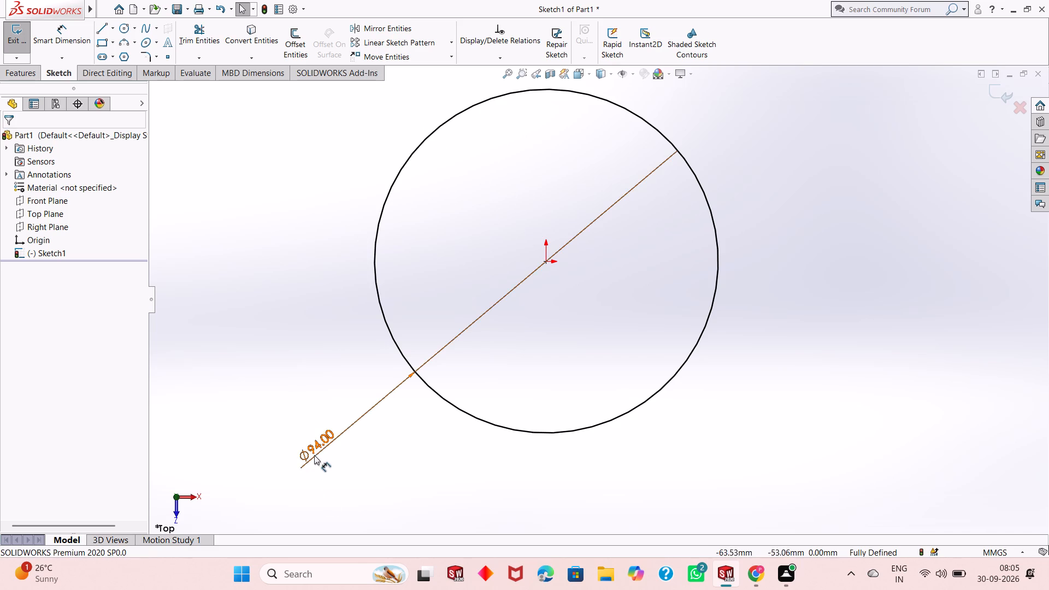
Set the circle's diameter to 94+18, giving 112 mm.
double_click(316, 451)
text(94)
key(plus)
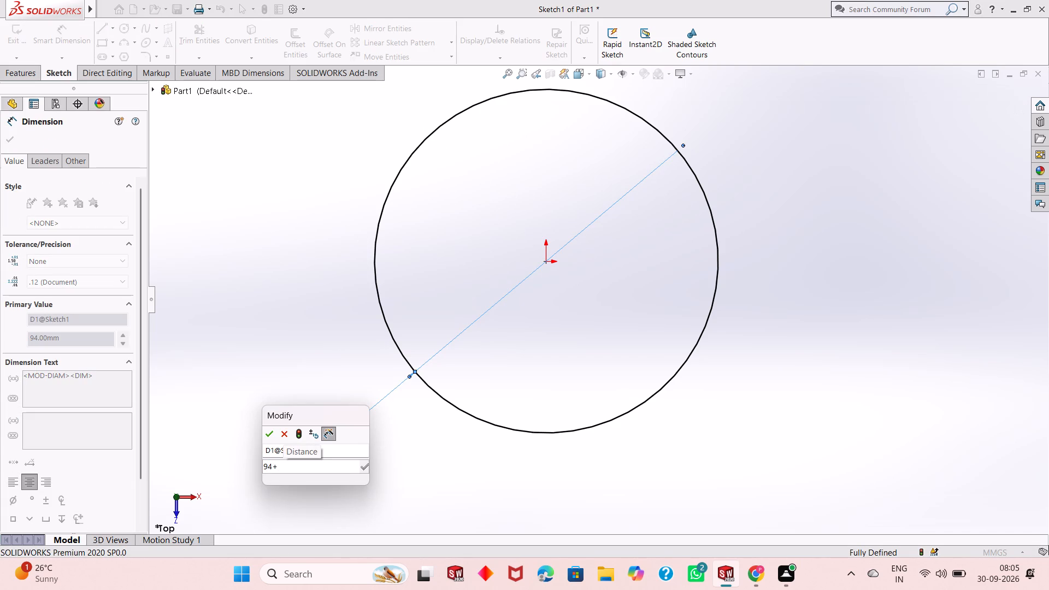
text(18)
key(Return)
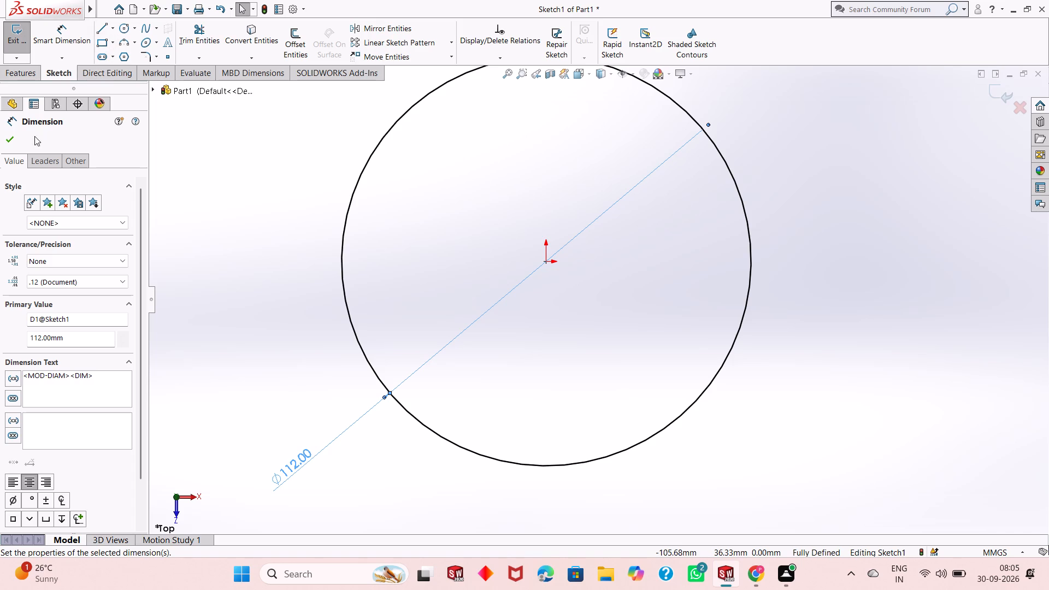
click(13, 139)
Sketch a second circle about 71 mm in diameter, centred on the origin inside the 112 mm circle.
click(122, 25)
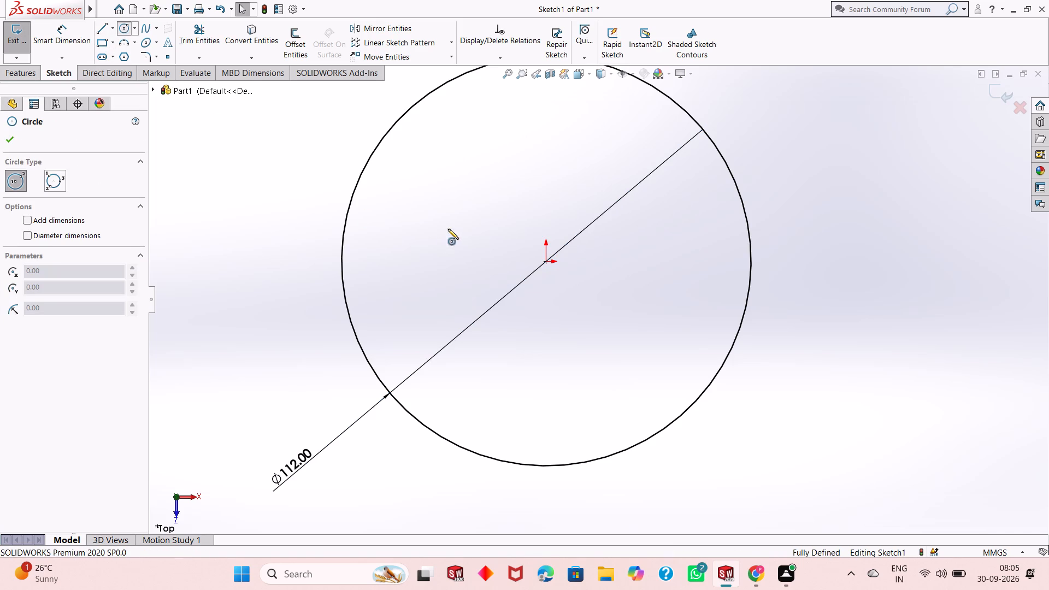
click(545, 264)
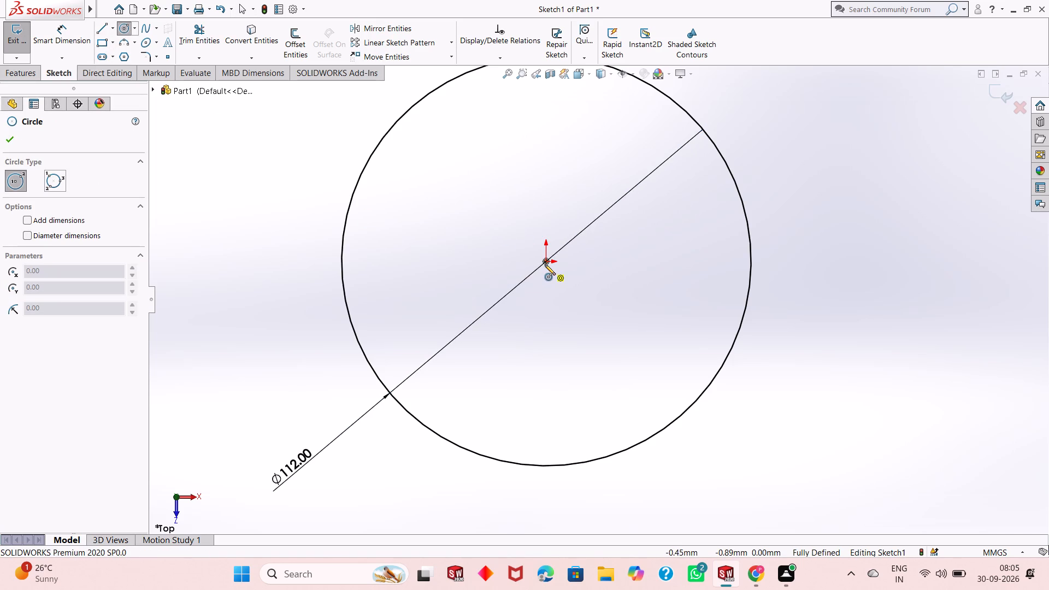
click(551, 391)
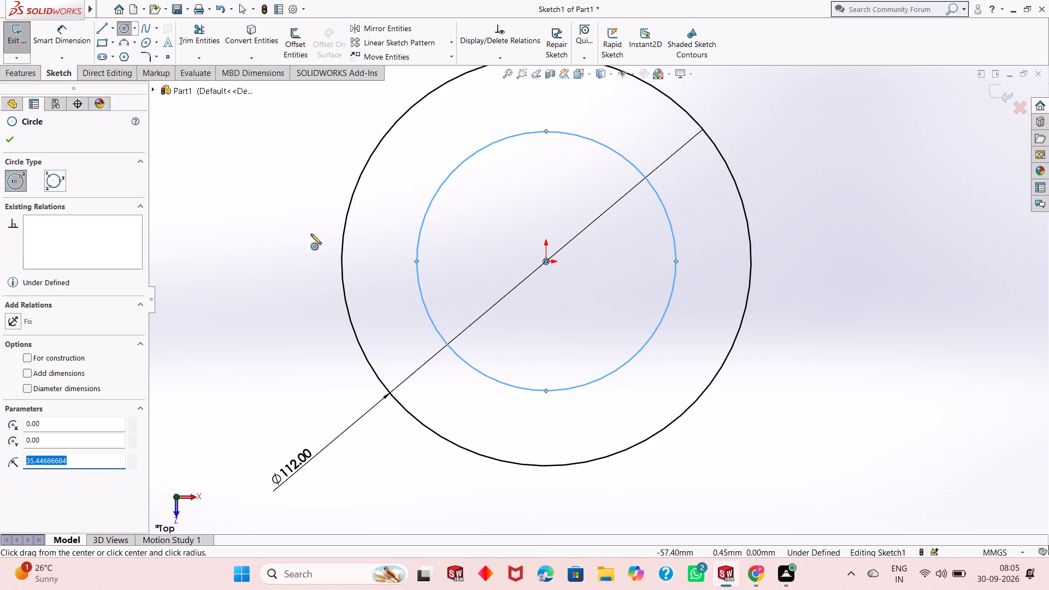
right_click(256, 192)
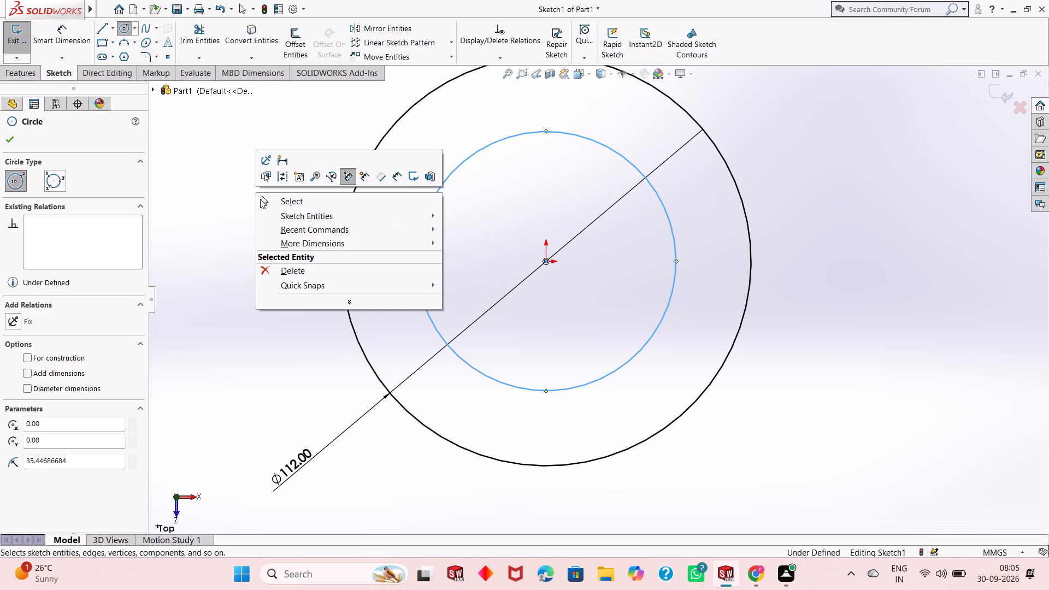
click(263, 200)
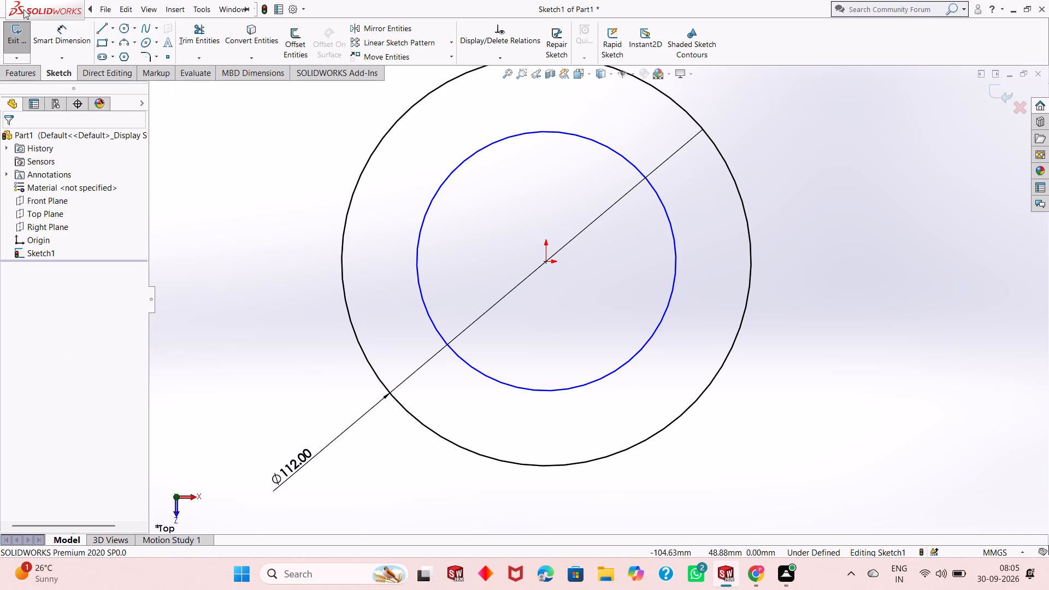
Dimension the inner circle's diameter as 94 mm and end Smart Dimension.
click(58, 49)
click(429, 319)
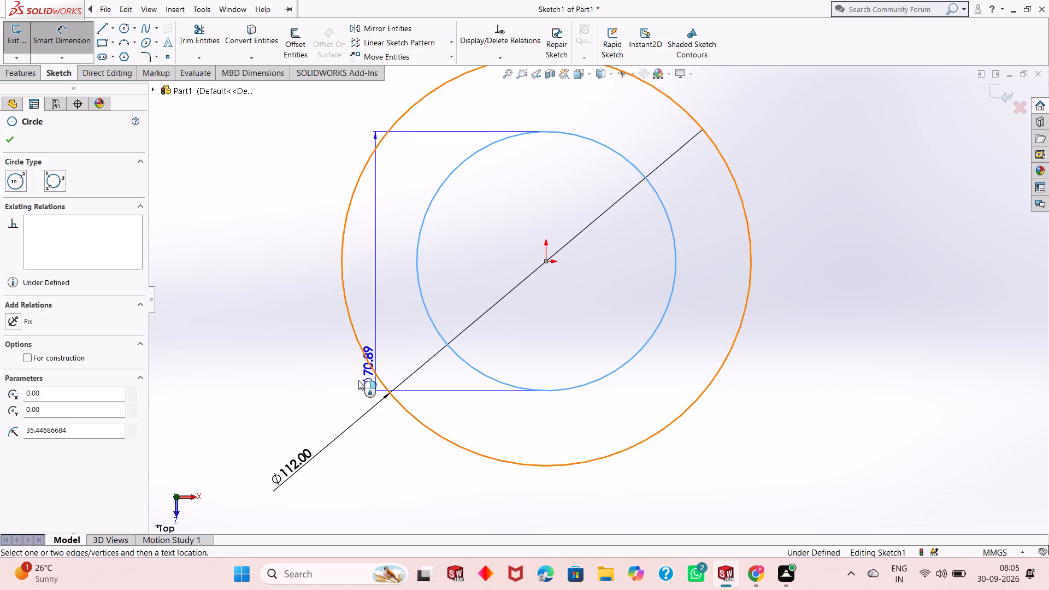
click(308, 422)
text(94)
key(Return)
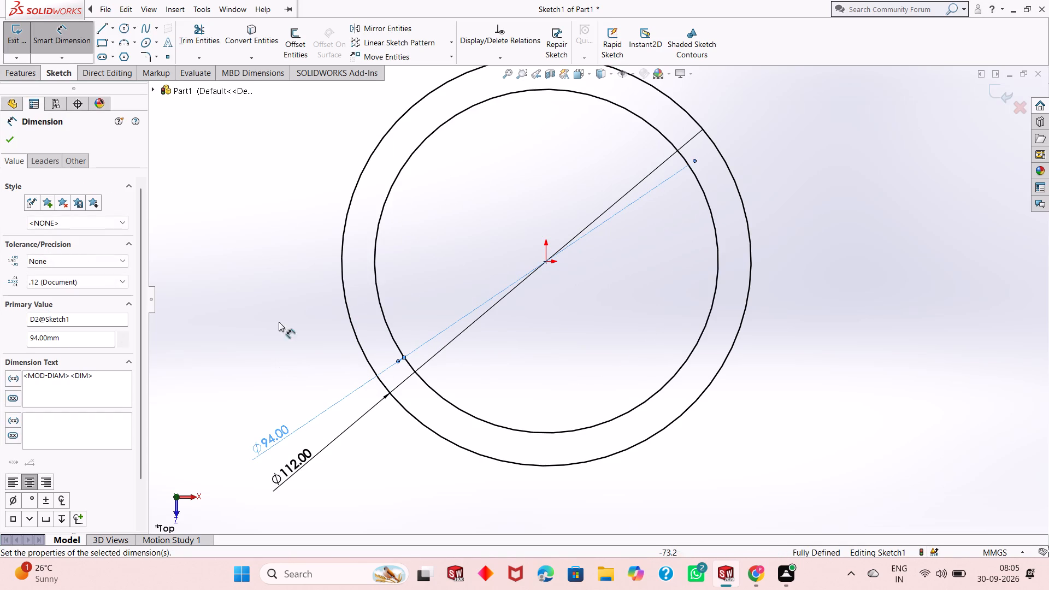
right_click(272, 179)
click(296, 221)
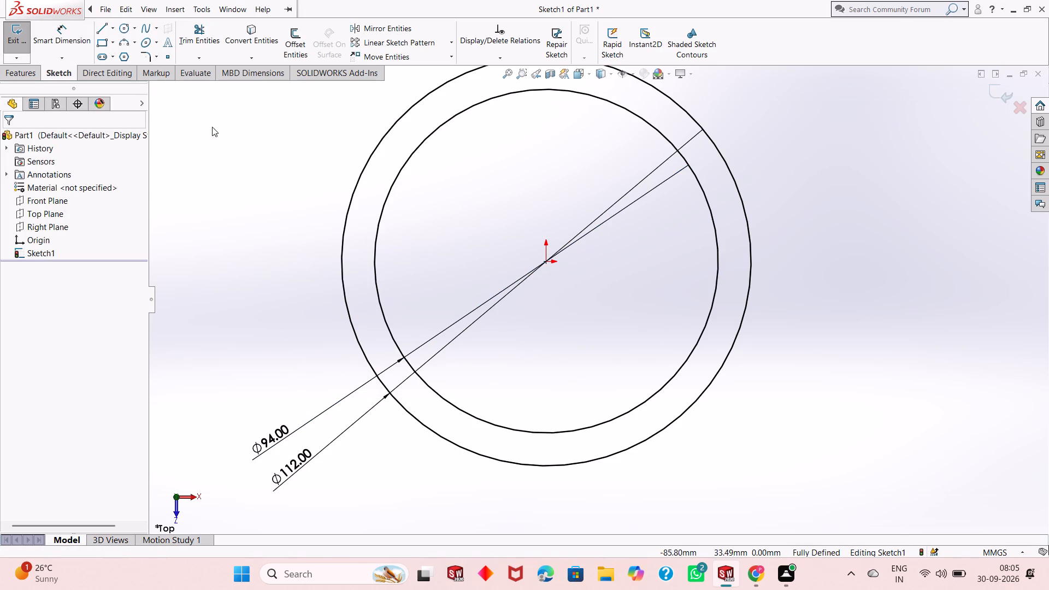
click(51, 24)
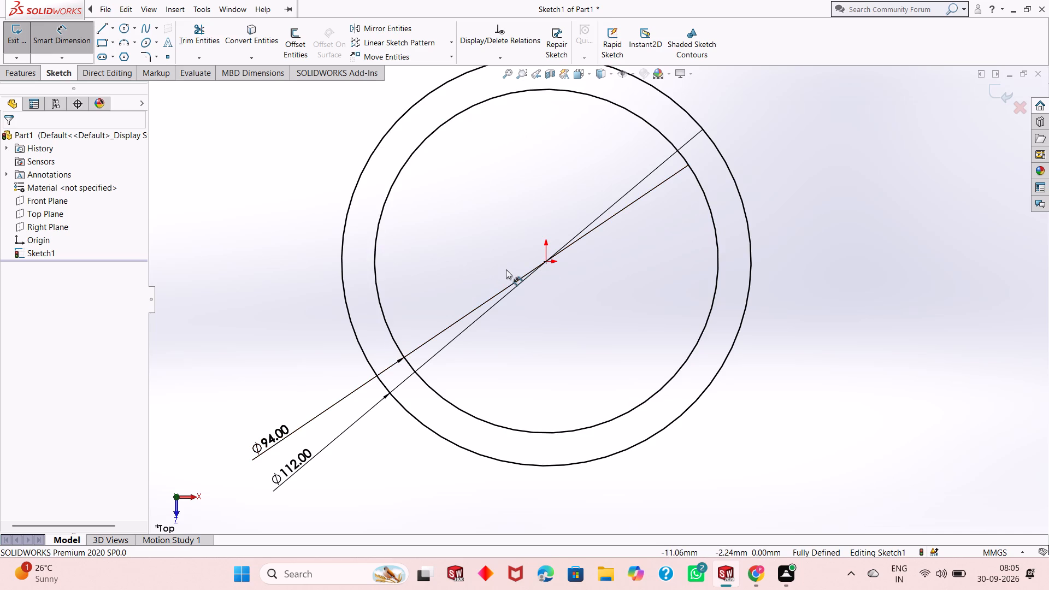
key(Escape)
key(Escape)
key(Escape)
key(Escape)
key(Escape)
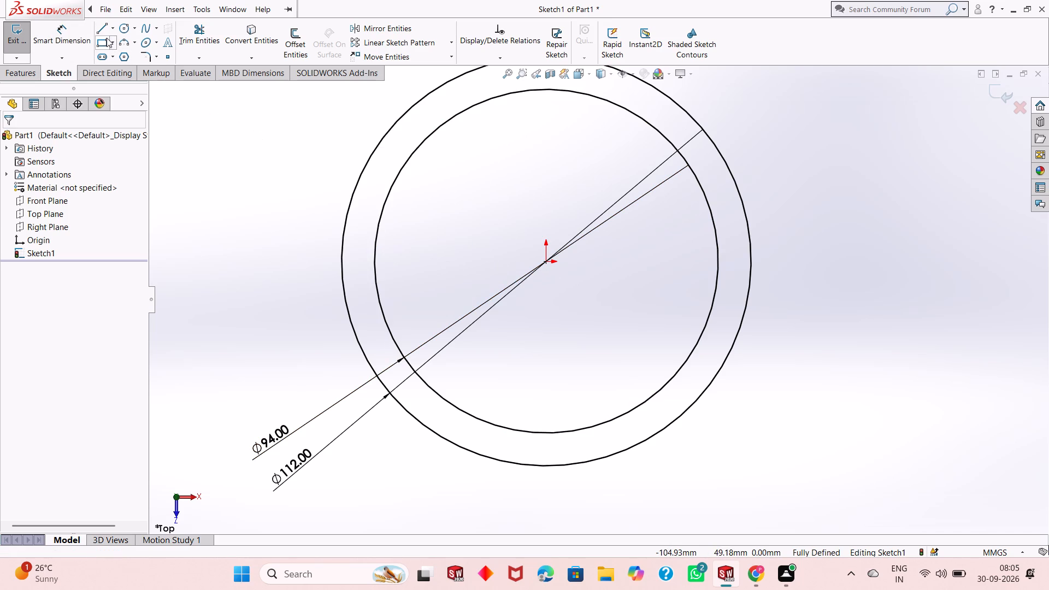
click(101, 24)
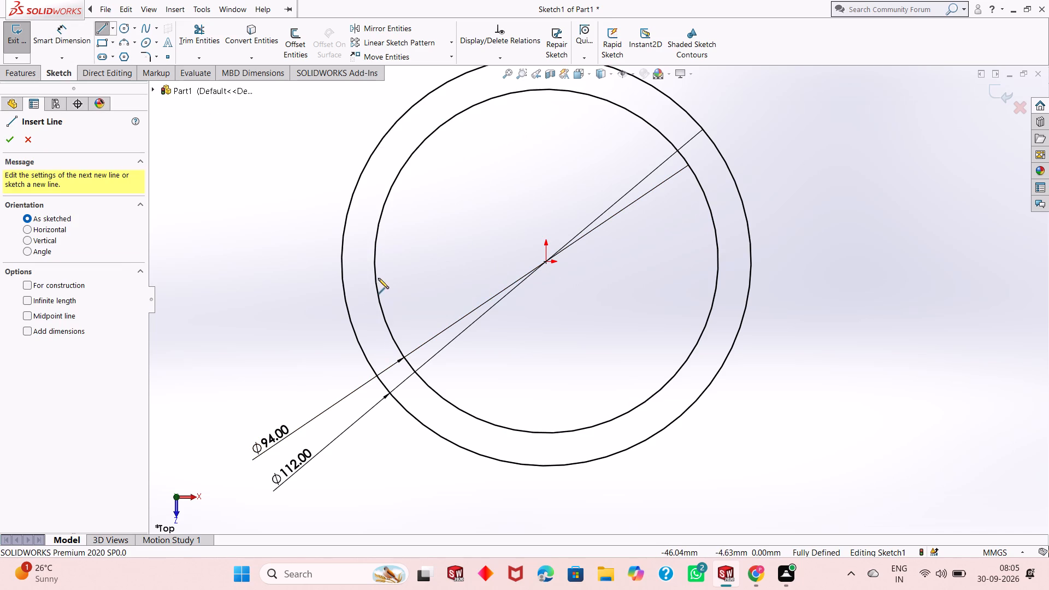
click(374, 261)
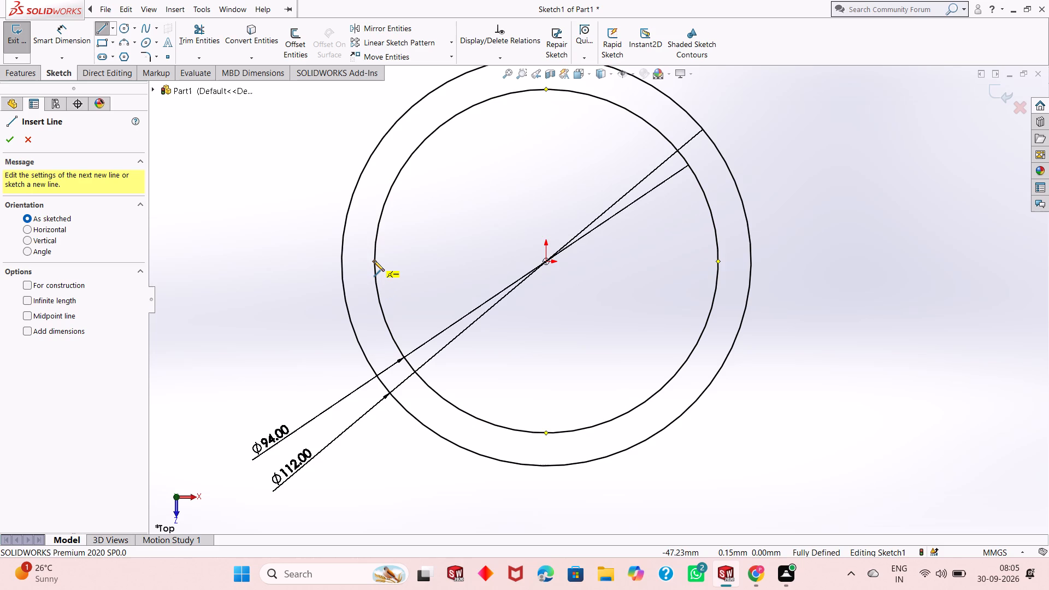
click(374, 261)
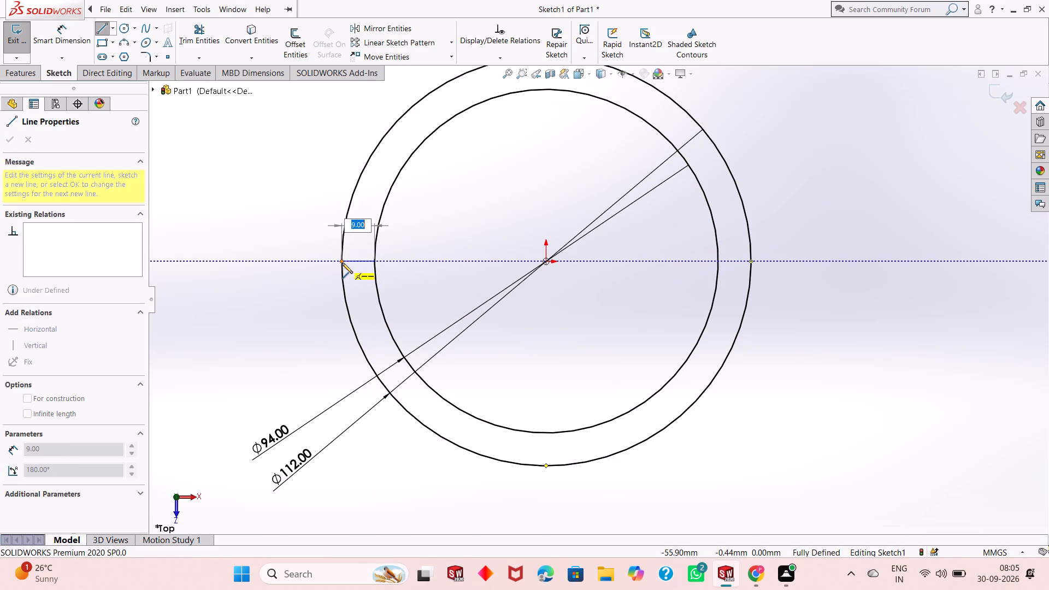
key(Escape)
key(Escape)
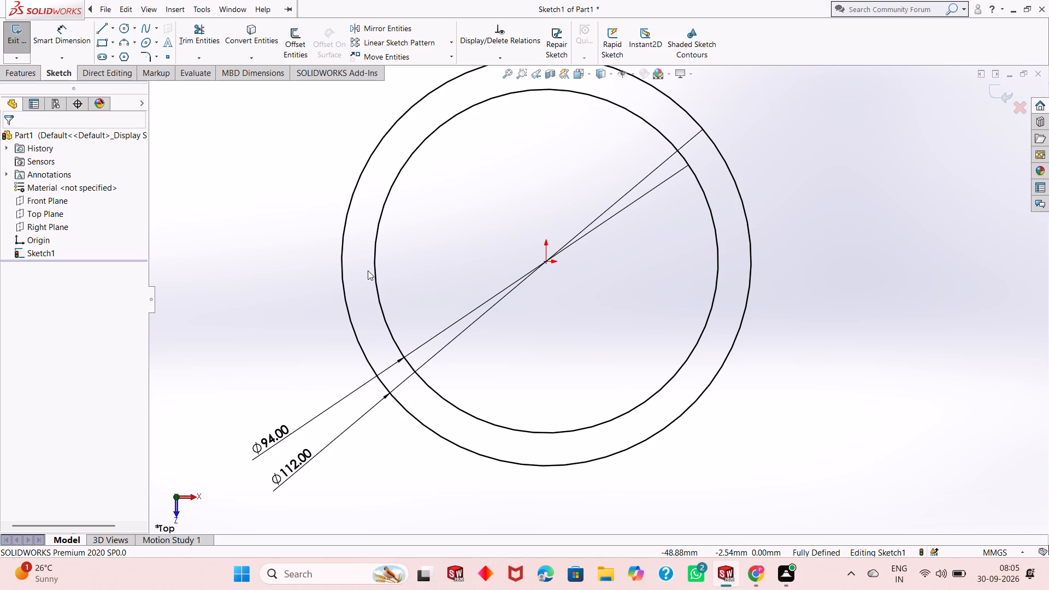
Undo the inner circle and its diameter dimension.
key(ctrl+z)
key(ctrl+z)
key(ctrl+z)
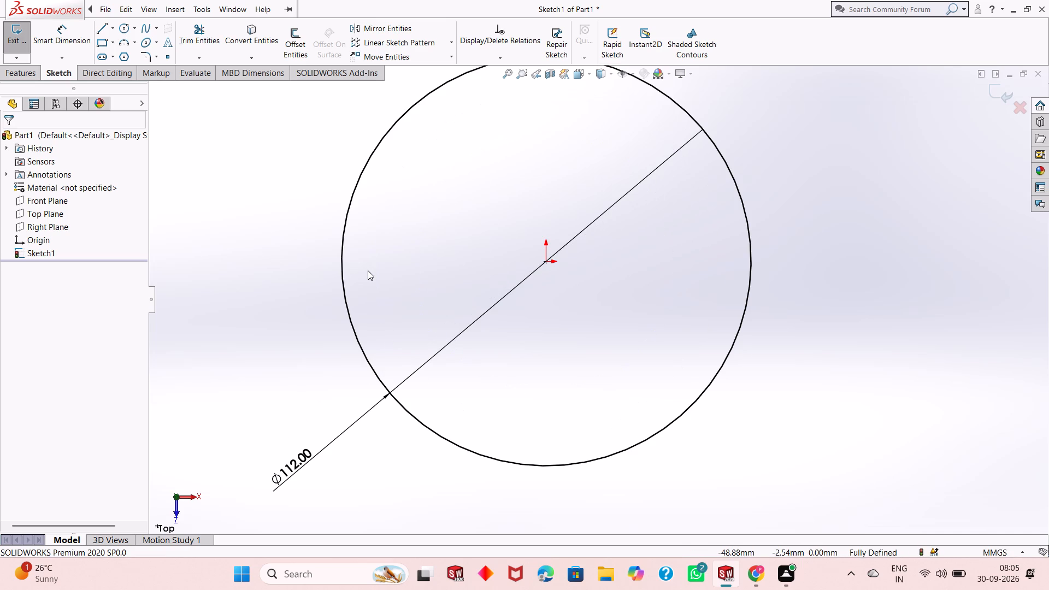
Sketch a line about 73 mm long from the origin, crossing the upper-left part of the 112 mm circle.
scroll(524, 314, down, 1)
scroll(524, 312, up, 1)
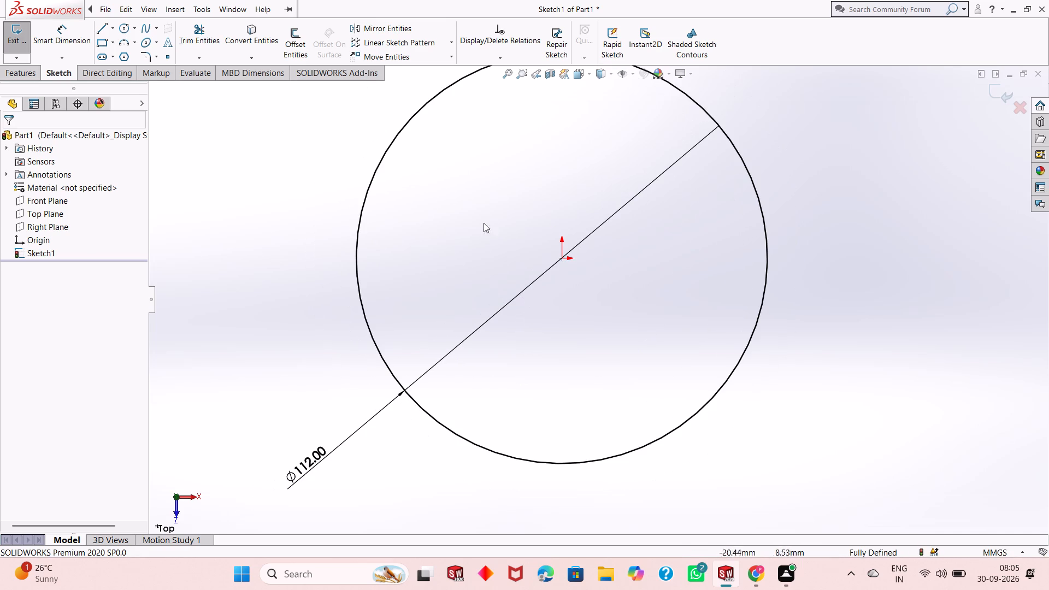
click(102, 29)
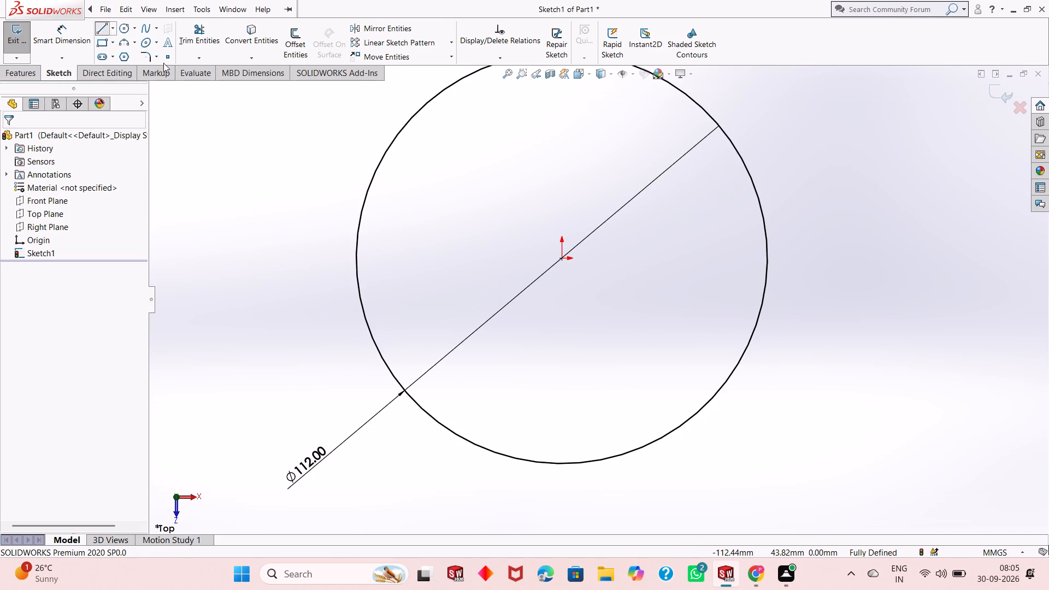
click(561, 258)
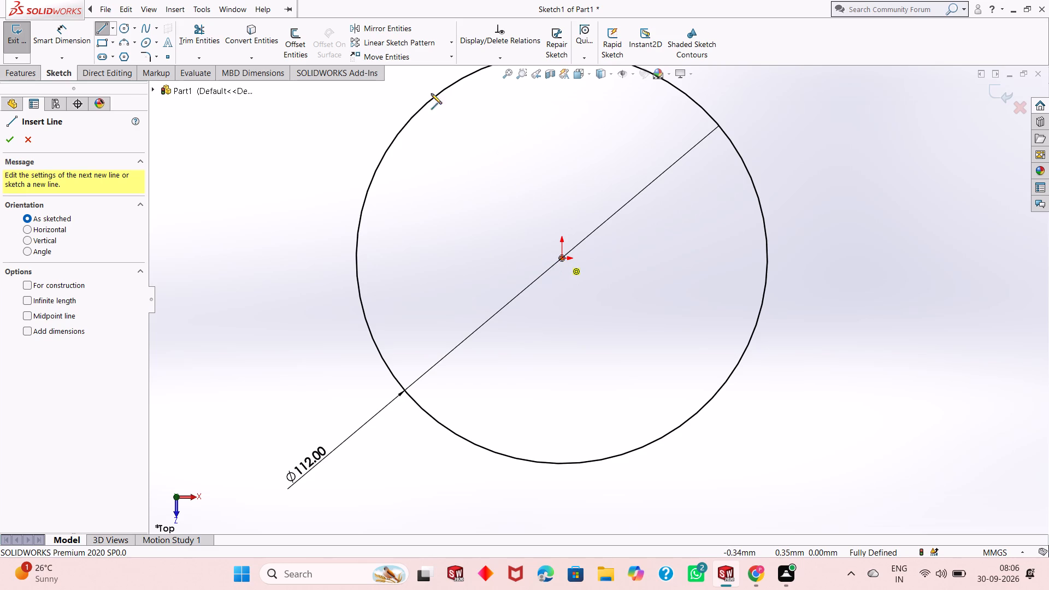
scroll(412, 91, down, 1)
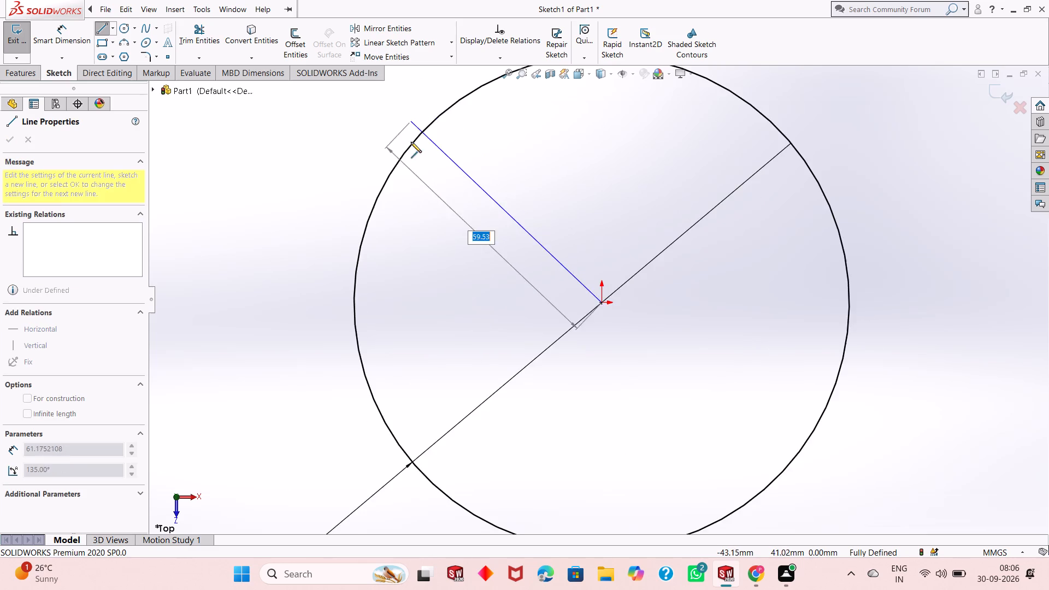
scroll(411, 149, down, 1)
scroll(411, 155, up, 2)
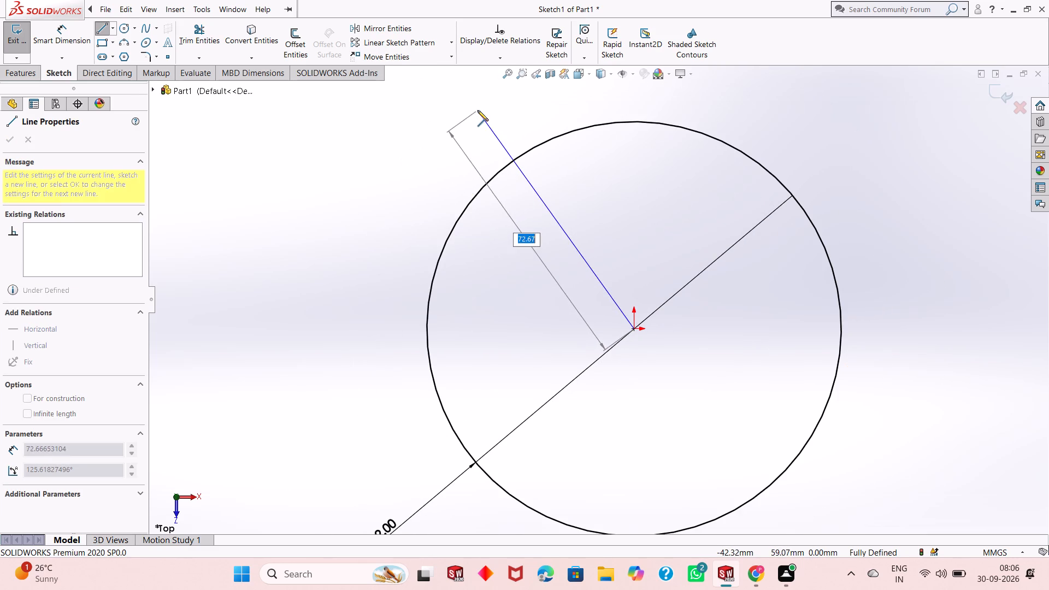
click(478, 110)
right_click(406, 147)
click(429, 157)
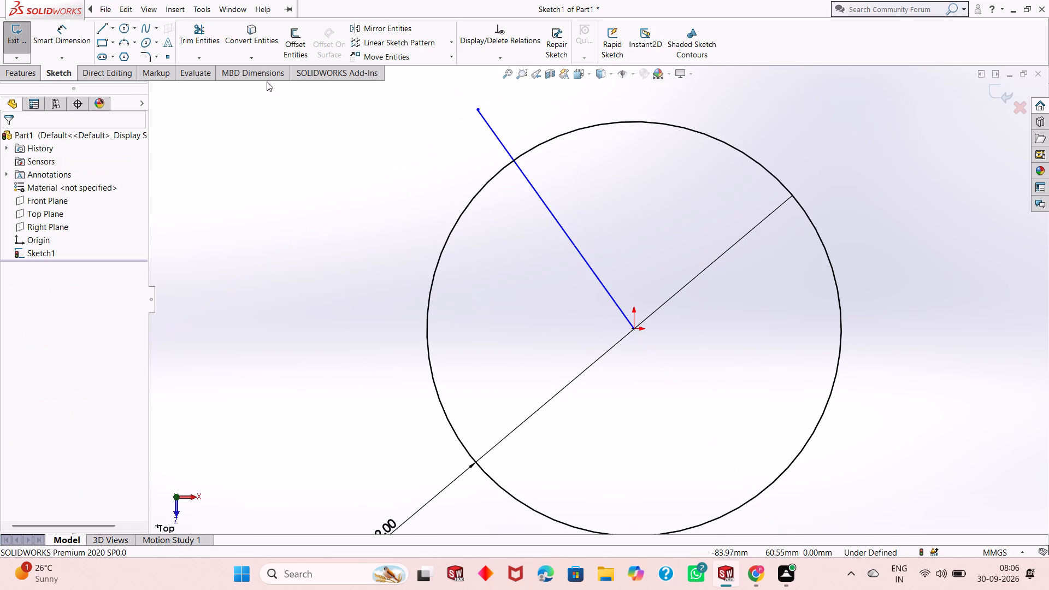
Dimension the angle between the slanted line and the vertical through the origin as 45°.
click(80, 42)
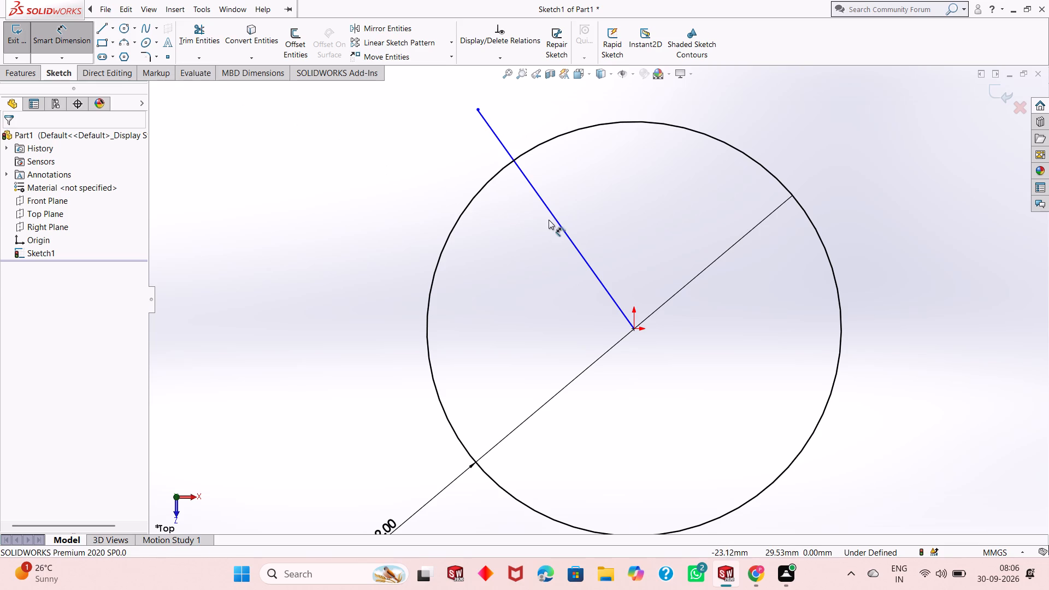
click(556, 222)
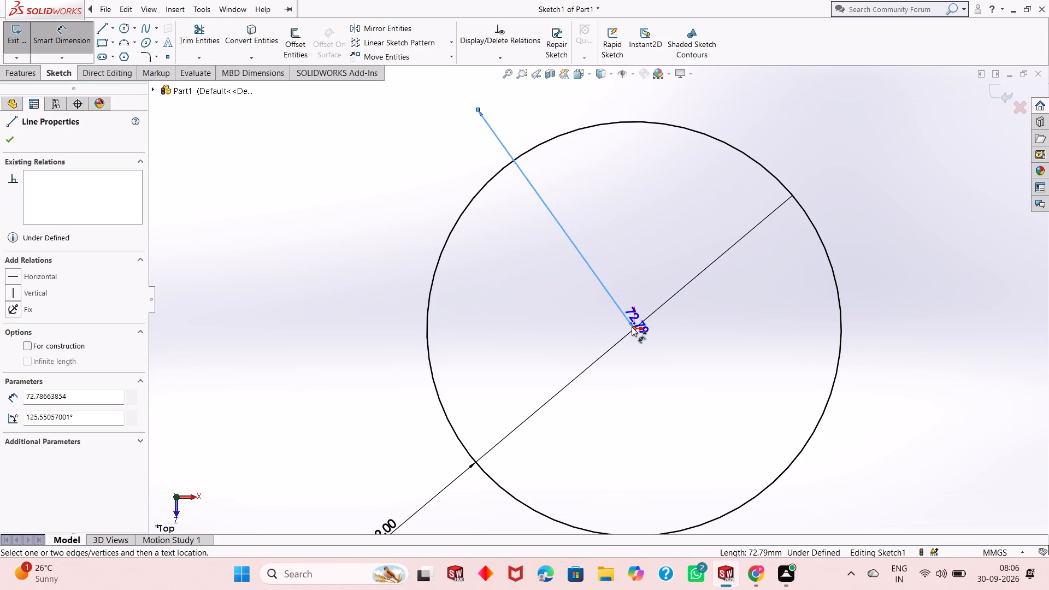
click(634, 328)
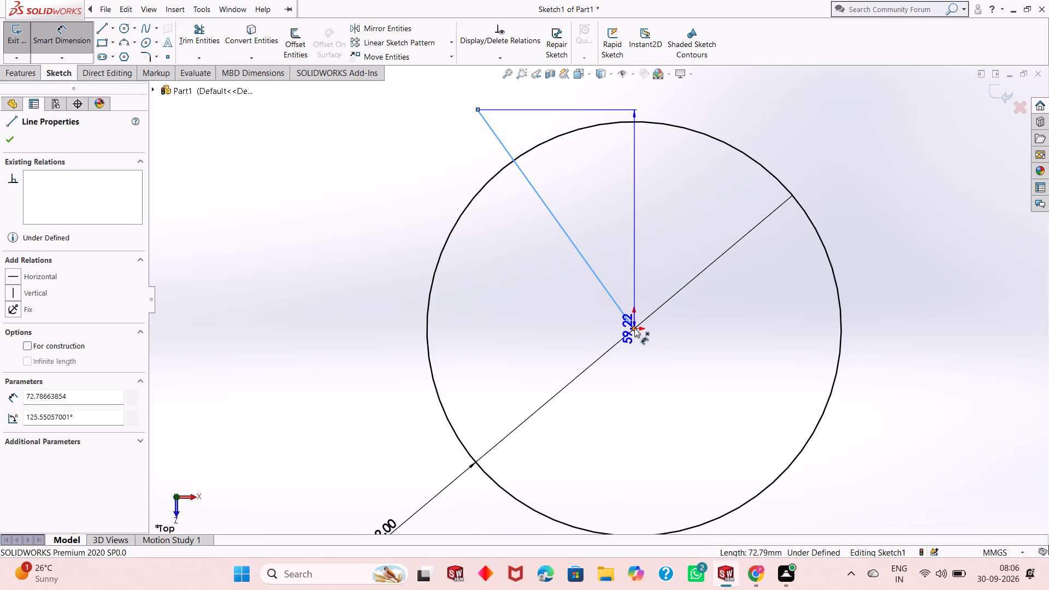
click(635, 297)
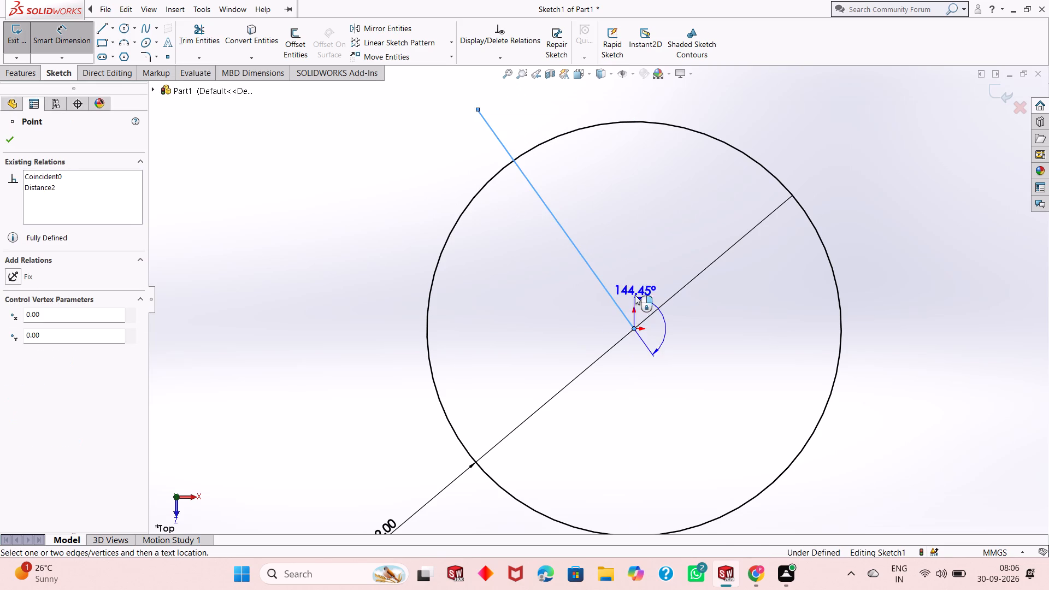
click(629, 282)
text(45)
key(Return)
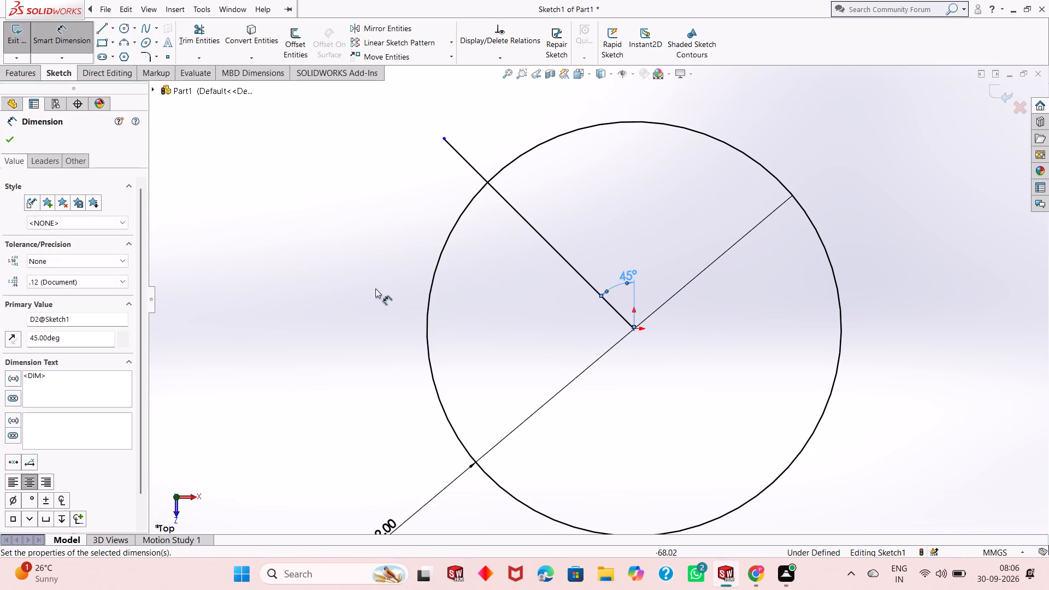
click(10, 136)
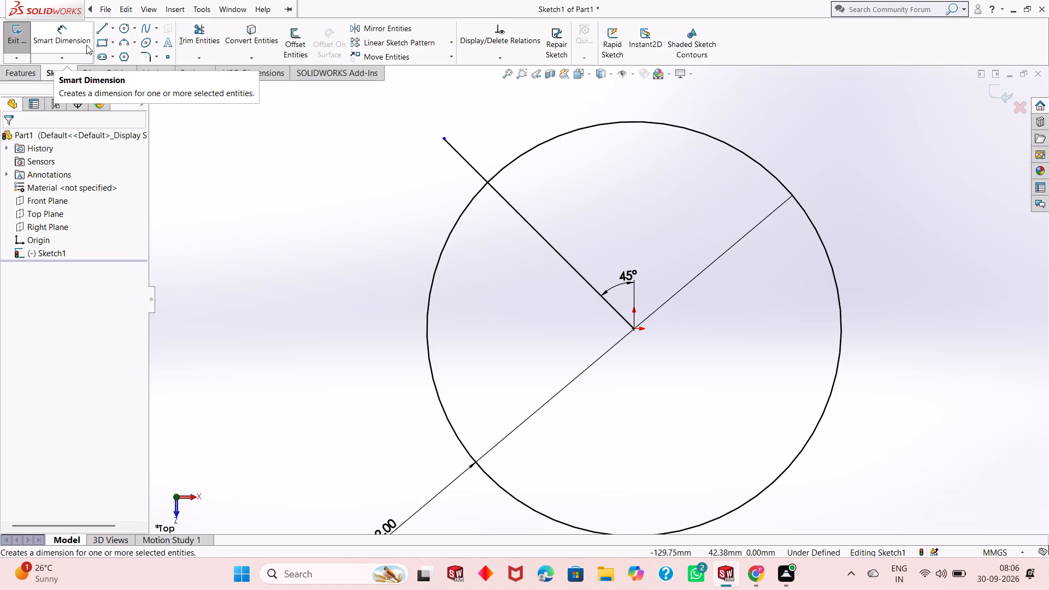
Sketch a small circle about 8.5 mm in diameter, centred where the 45° line crosses the 112 mm circle.
click(121, 32)
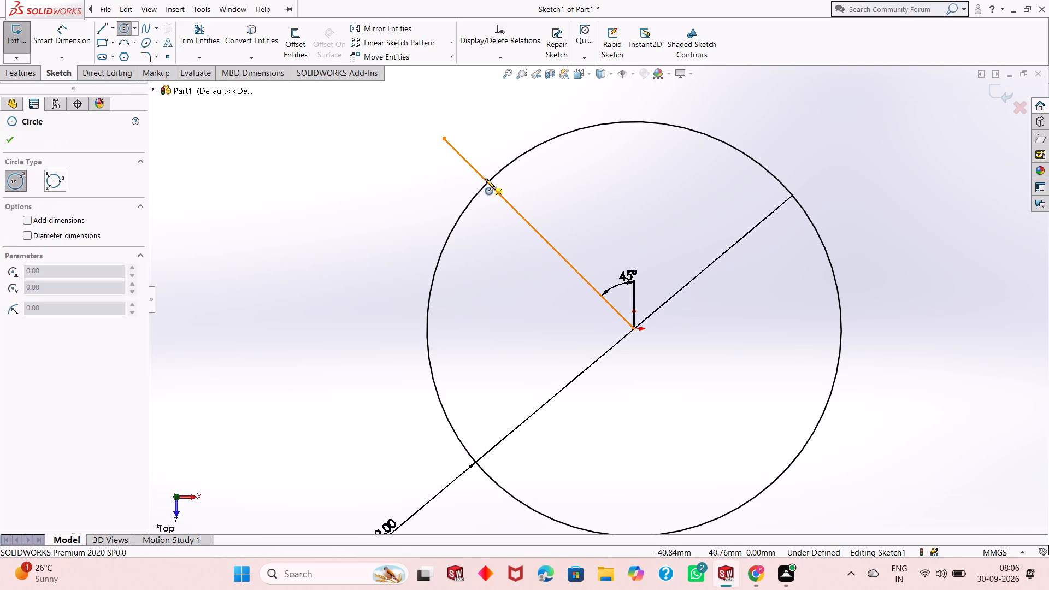
click(487, 183)
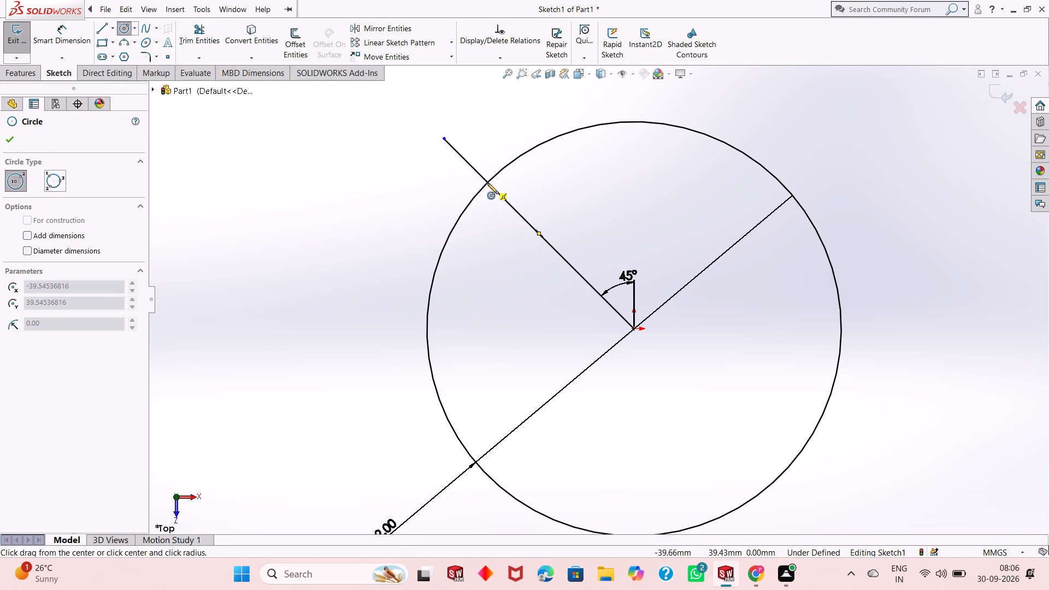
click(487, 198)
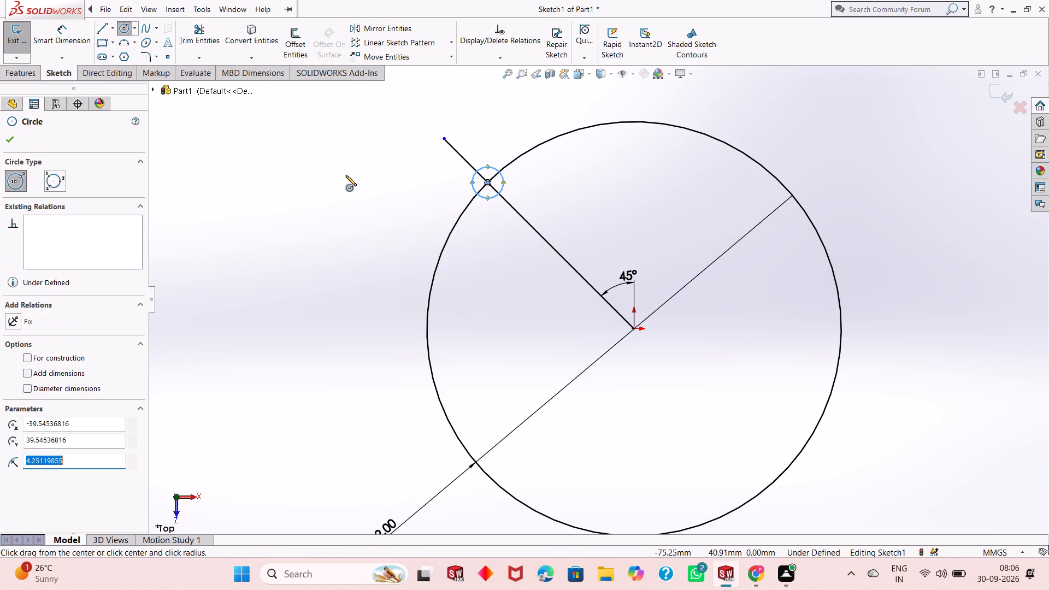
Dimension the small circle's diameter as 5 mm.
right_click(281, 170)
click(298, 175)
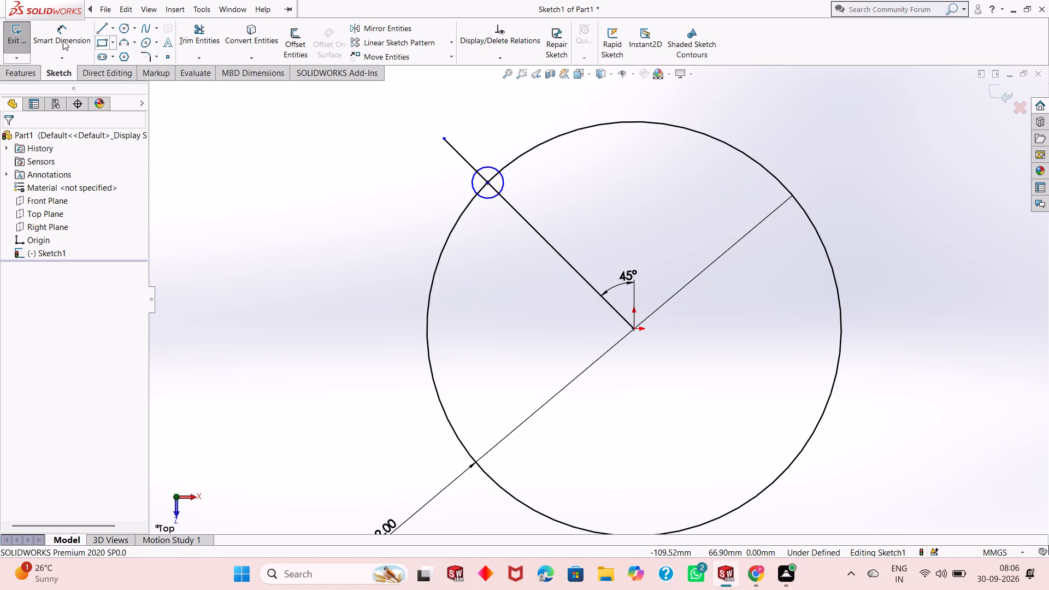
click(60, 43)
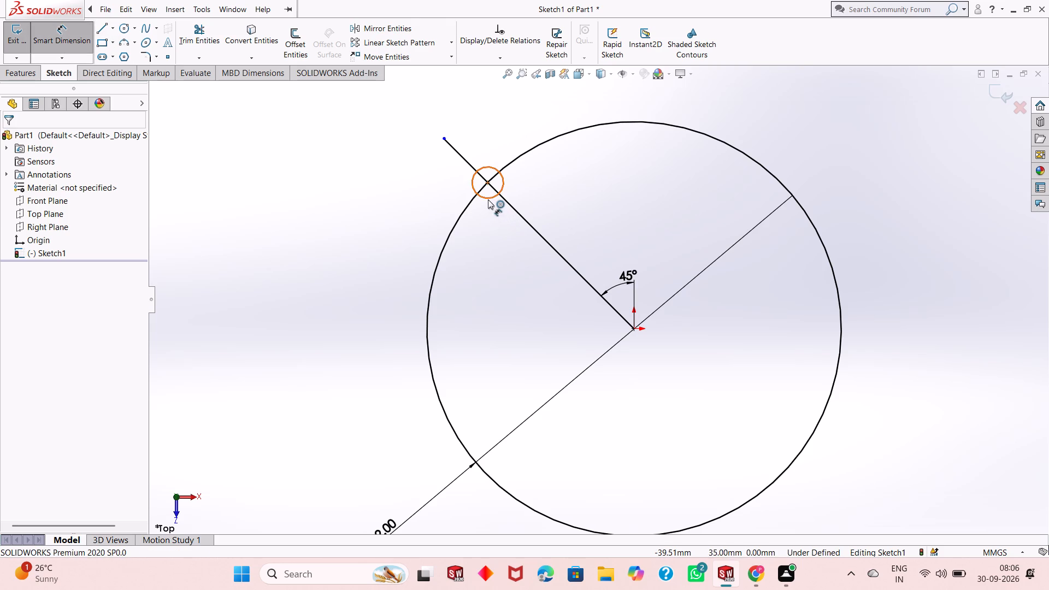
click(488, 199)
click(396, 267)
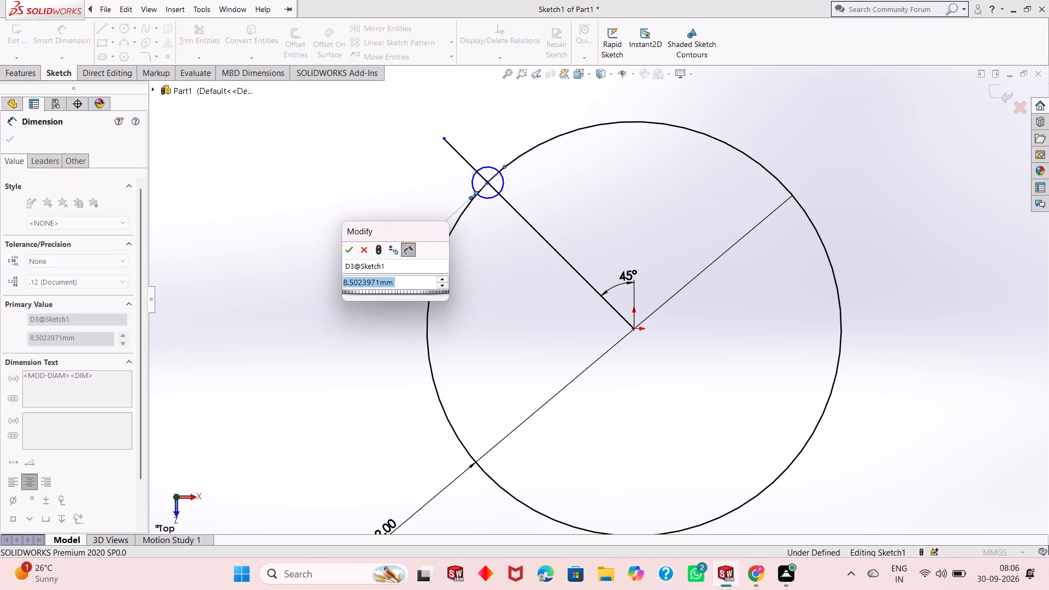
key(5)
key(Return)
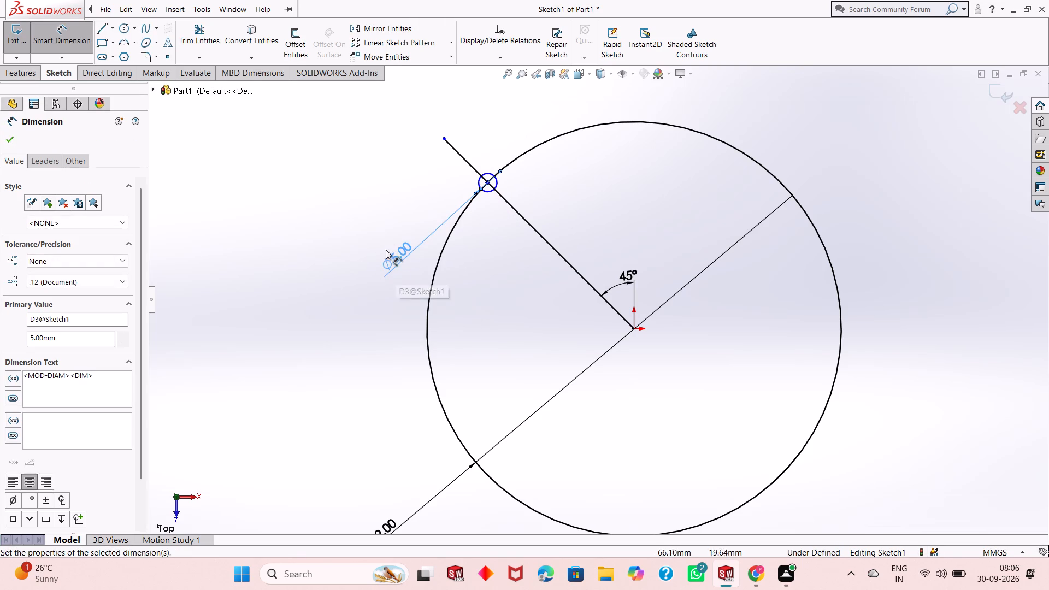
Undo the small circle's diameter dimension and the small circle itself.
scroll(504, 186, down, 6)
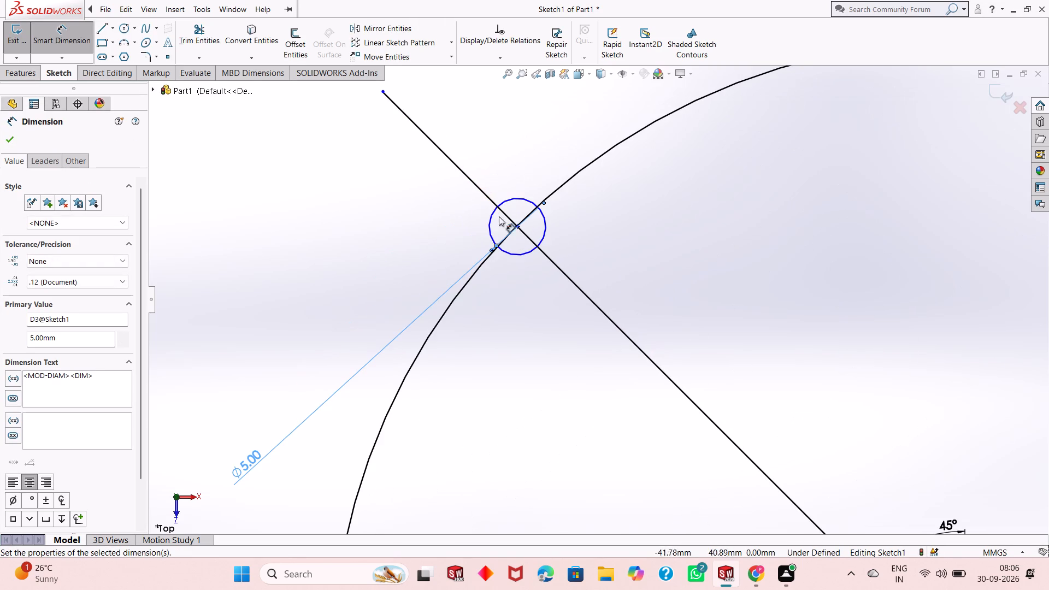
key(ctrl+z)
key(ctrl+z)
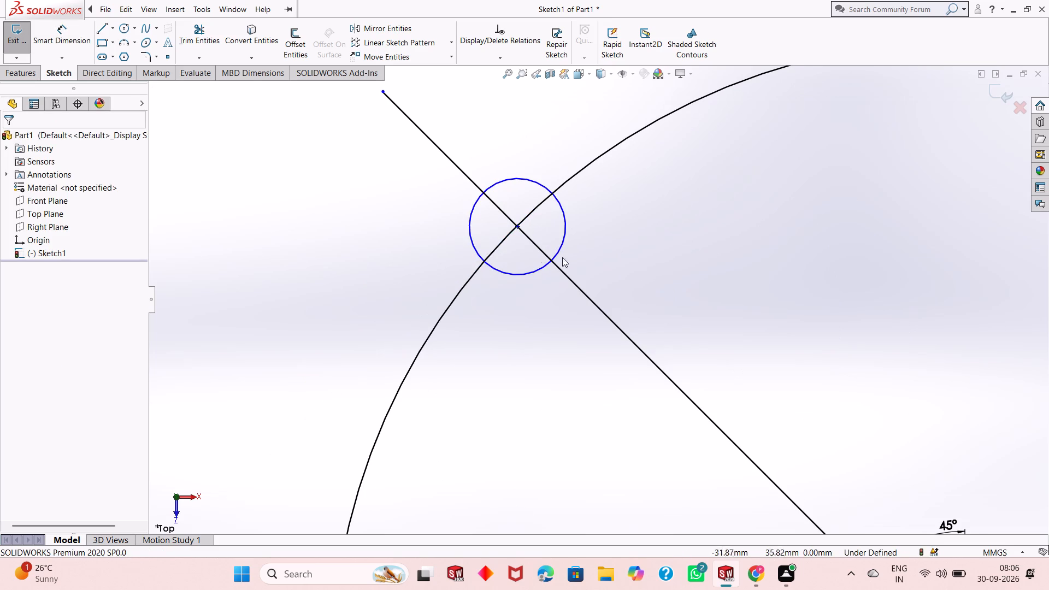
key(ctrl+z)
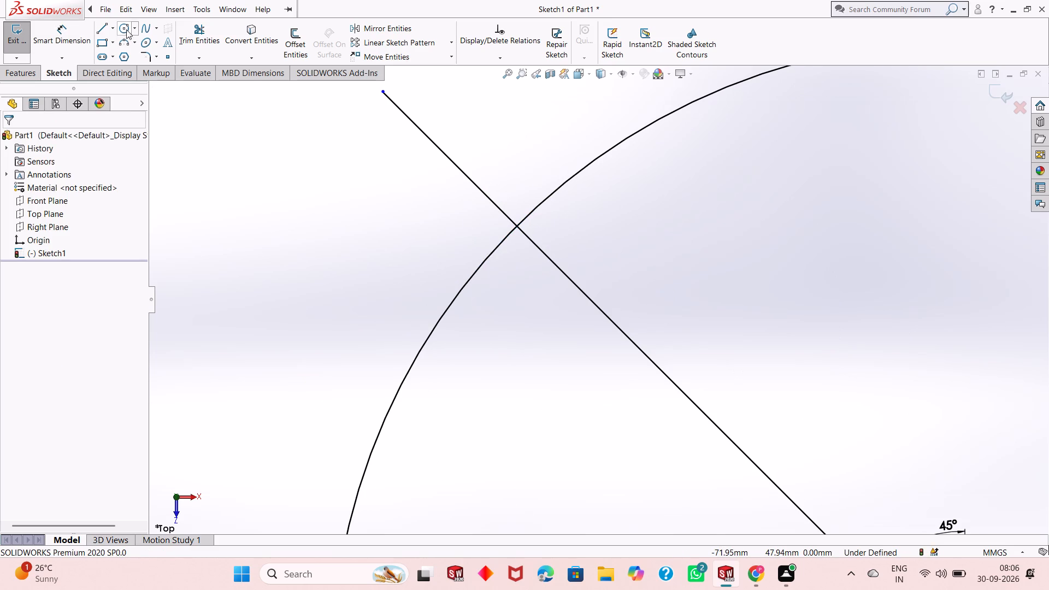
Sketch a small circle about 8.4 mm in diameter, centred where the 45° line crosses the 112 mm circle.
click(119, 28)
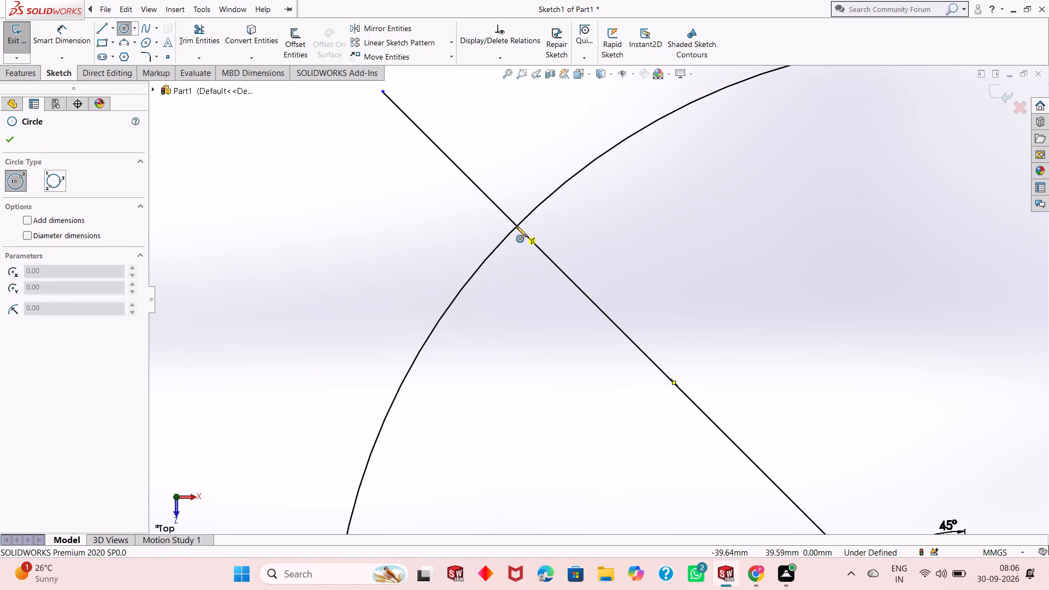
click(516, 226)
click(516, 274)
right_click(319, 241)
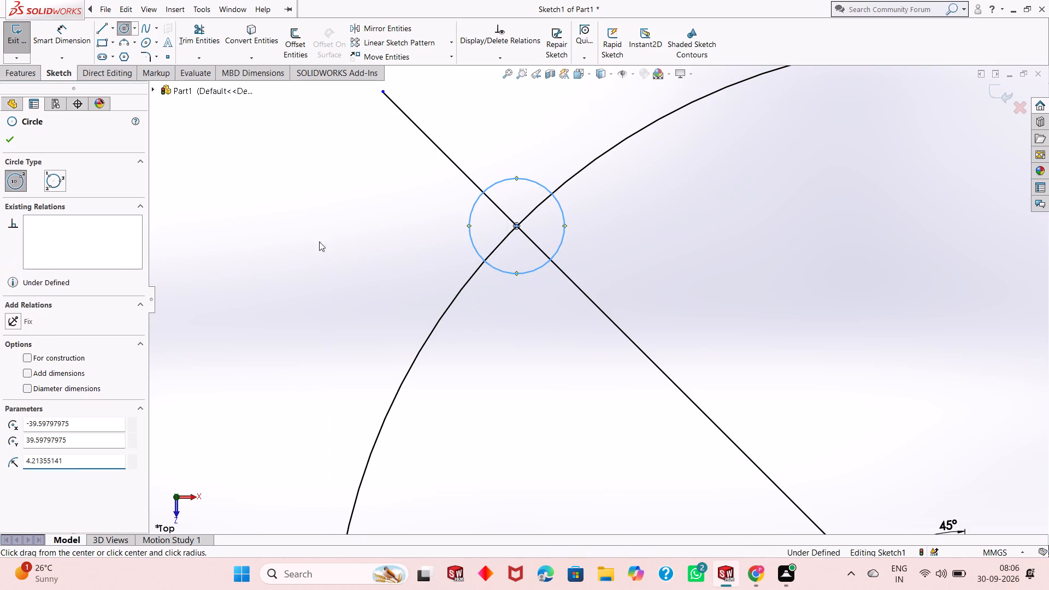
drag(334, 249, 339, 252)
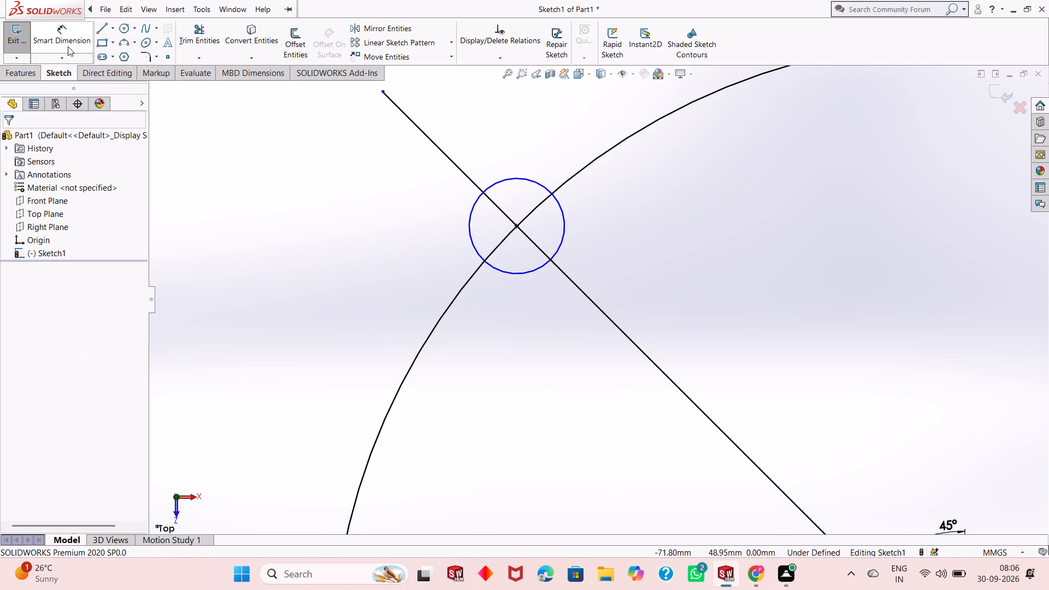
Dimension the new small circle's diameter as 5 mm.
click(68, 43)
click(467, 225)
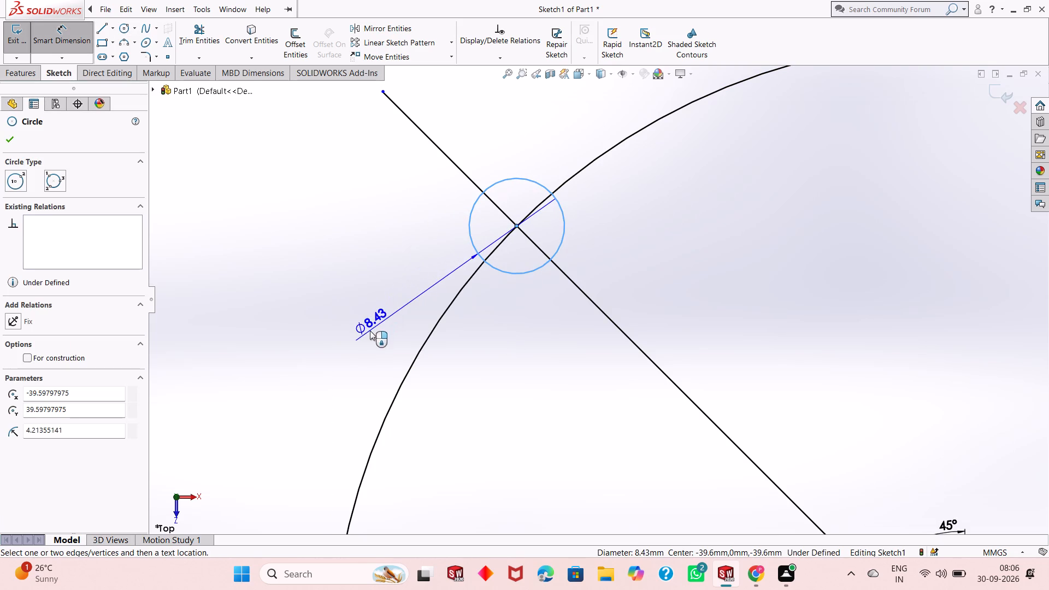
click(360, 338)
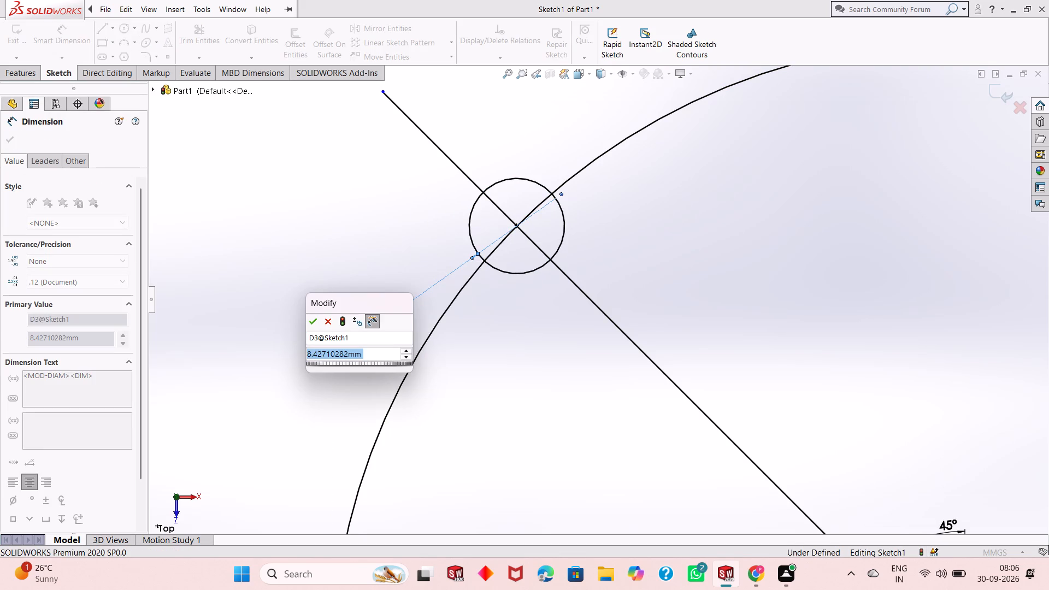
key(5)
key(Return)
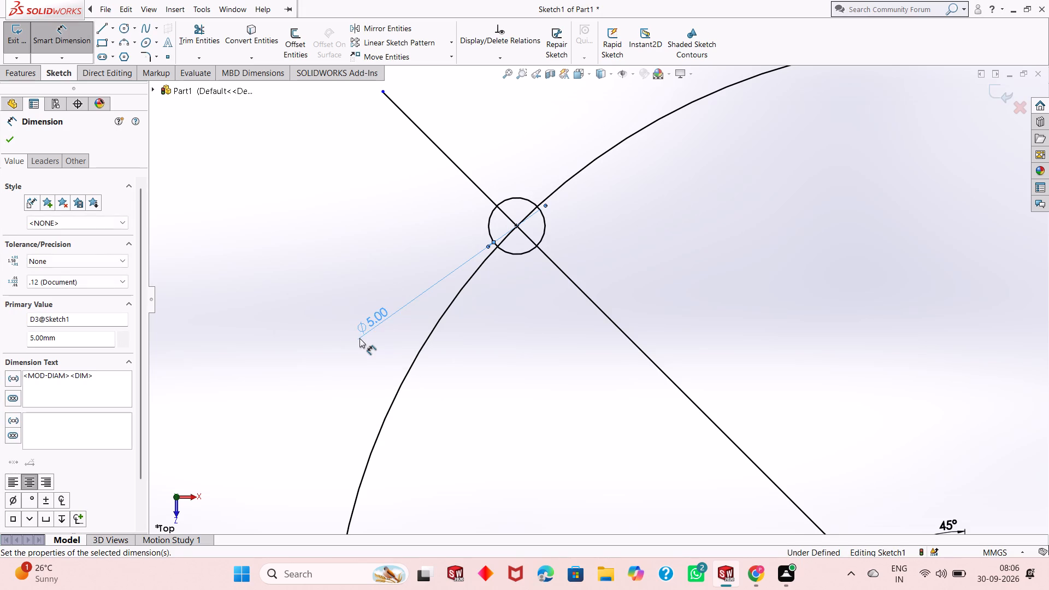
right_click(355, 202)
click(368, 233)
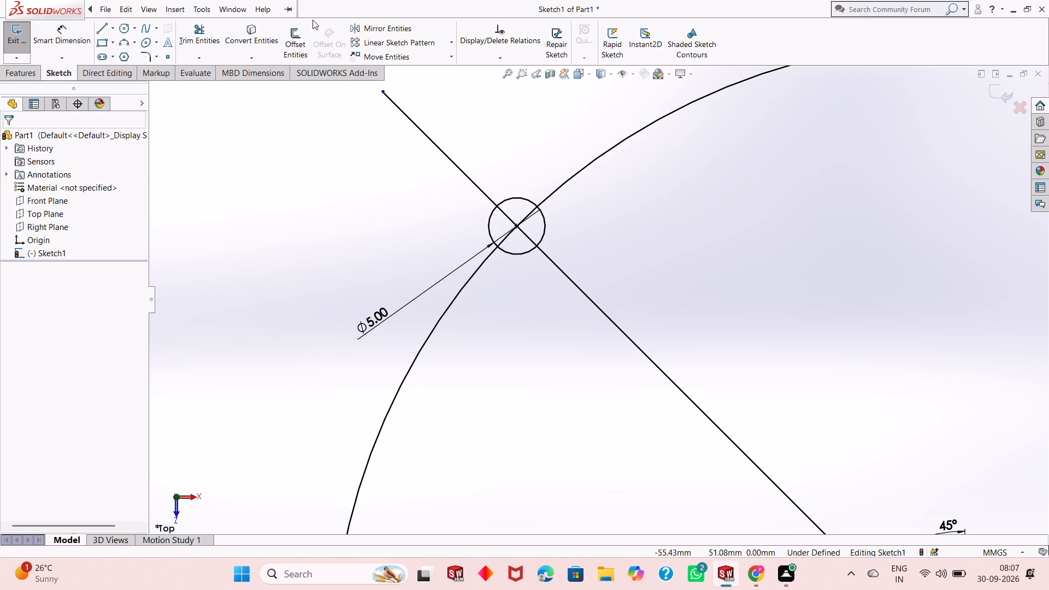
Create a circular sketch pattern of the 5 mm circle about the origin with 4 equally spaced instances over 360°.
click(546, 235)
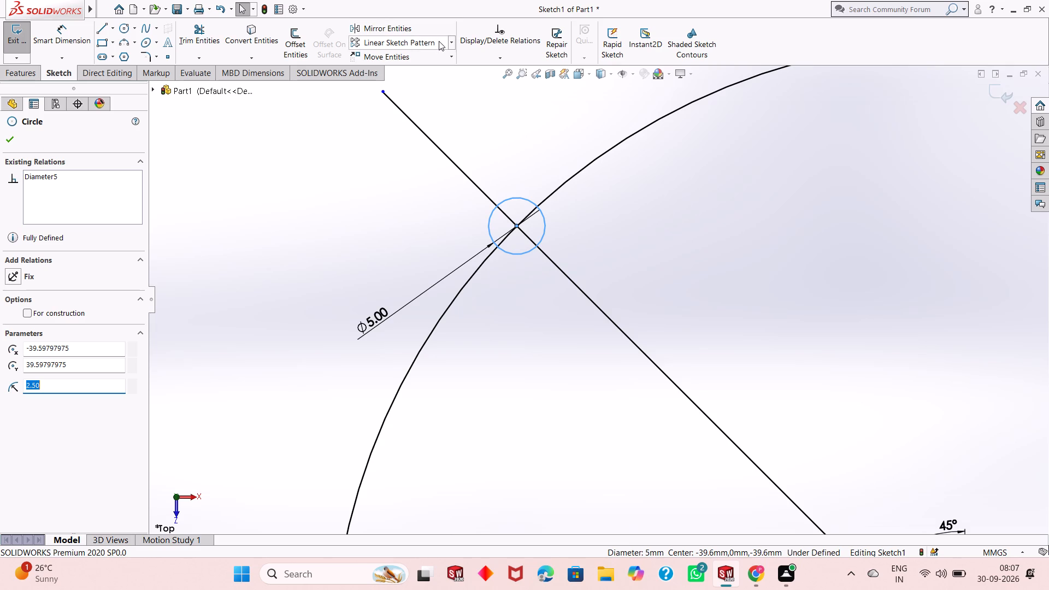
click(447, 42)
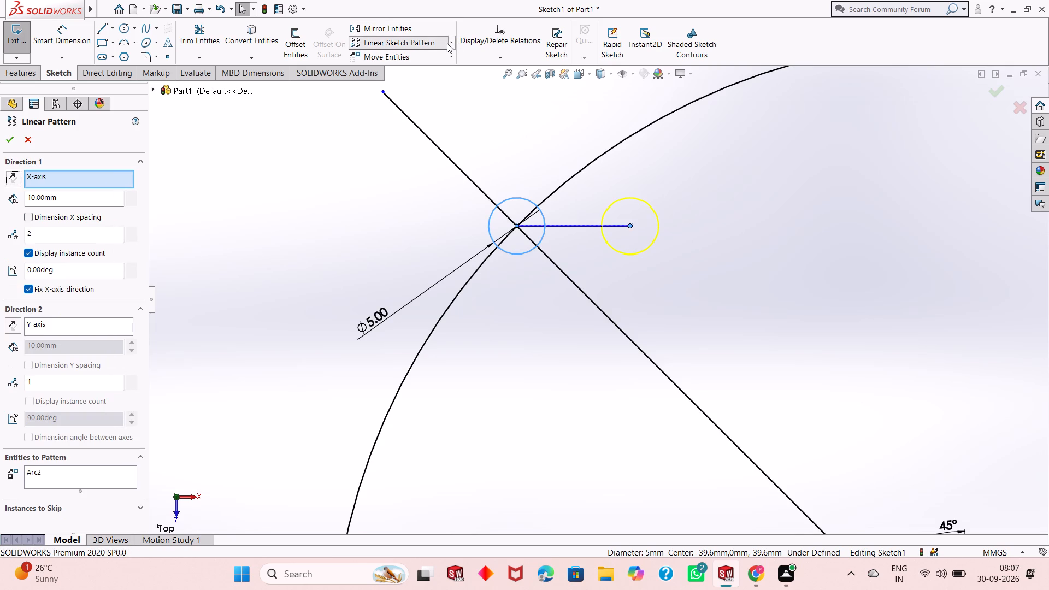
click(455, 42)
click(449, 68)
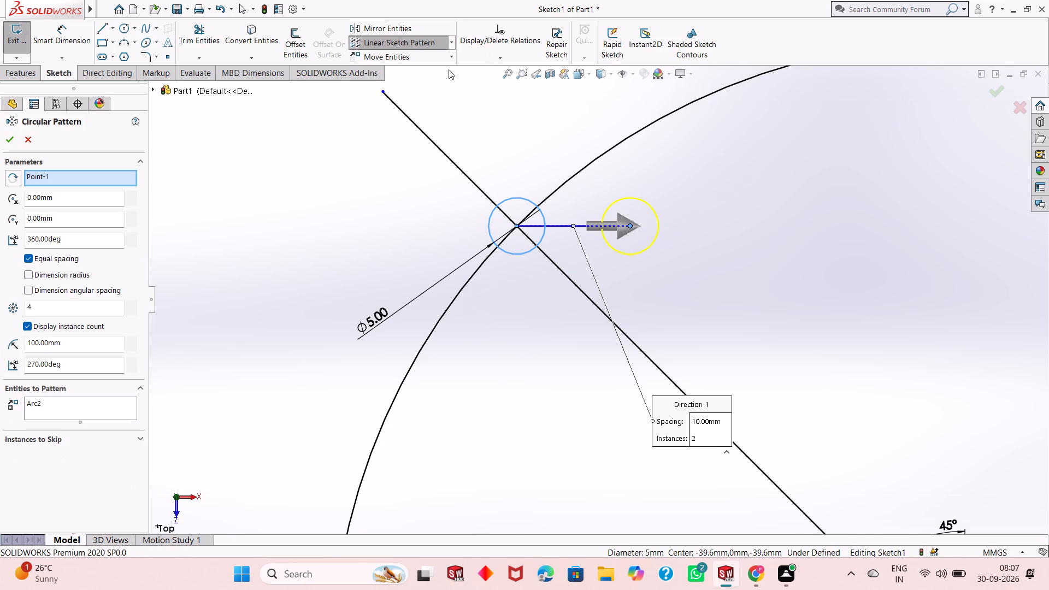
scroll(329, 182, down, 2)
scroll(327, 180, up, 9)
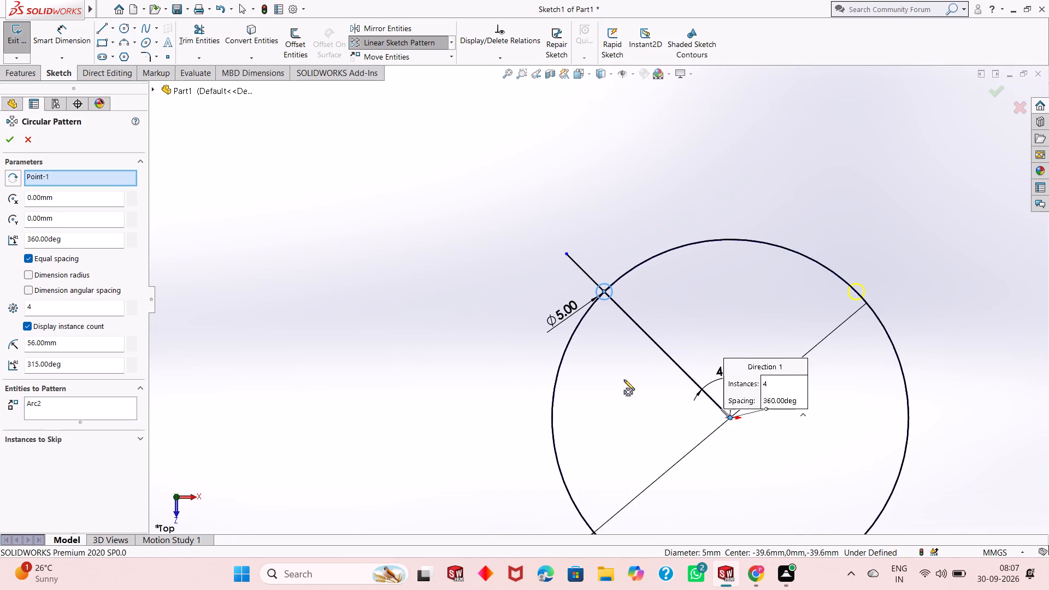
scroll(1004, 508, up, 4)
scroll(785, 398, down, 3)
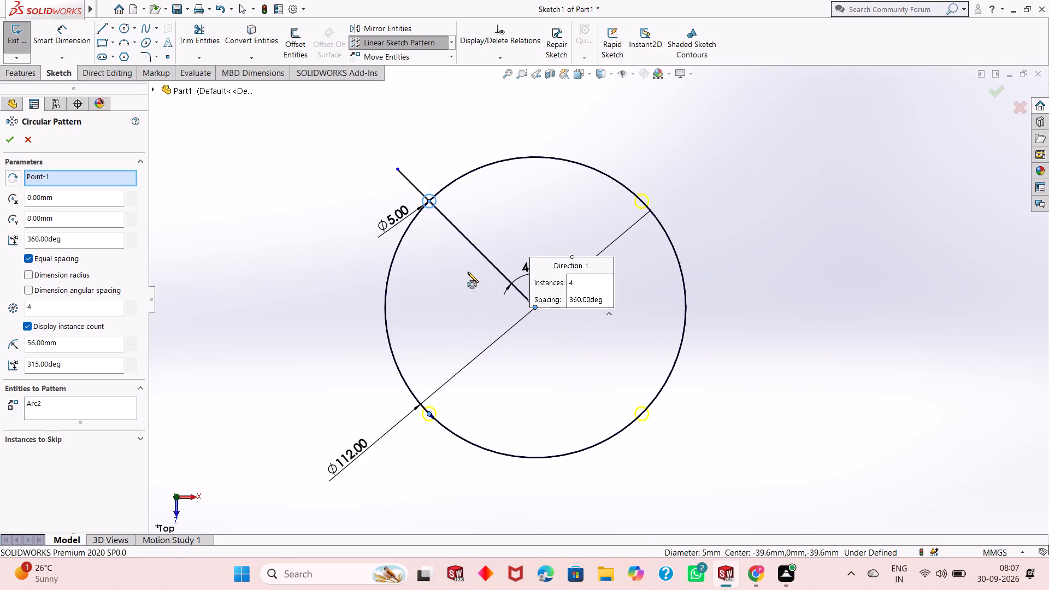
scroll(522, 296, down, 2)
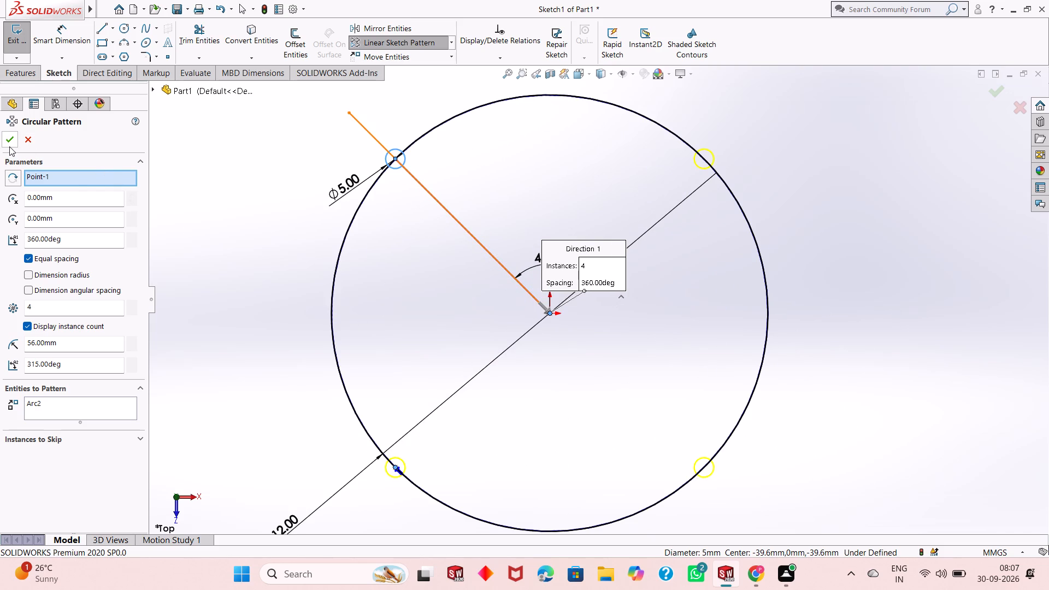
click(9, 146)
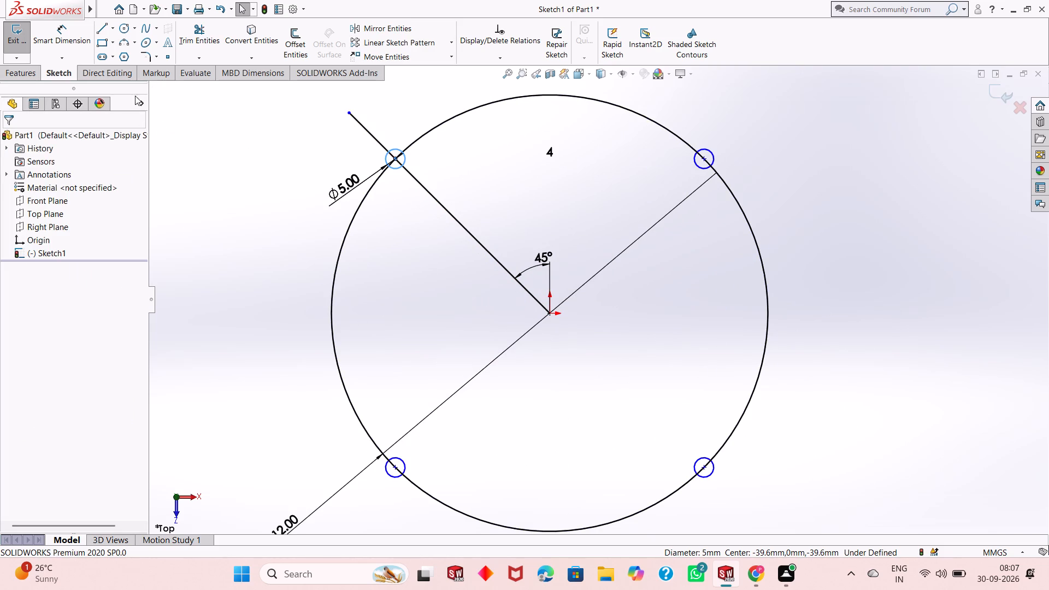
Delete the slanted 45° line from the sketch.
click(370, 136)
right_click(325, 150)
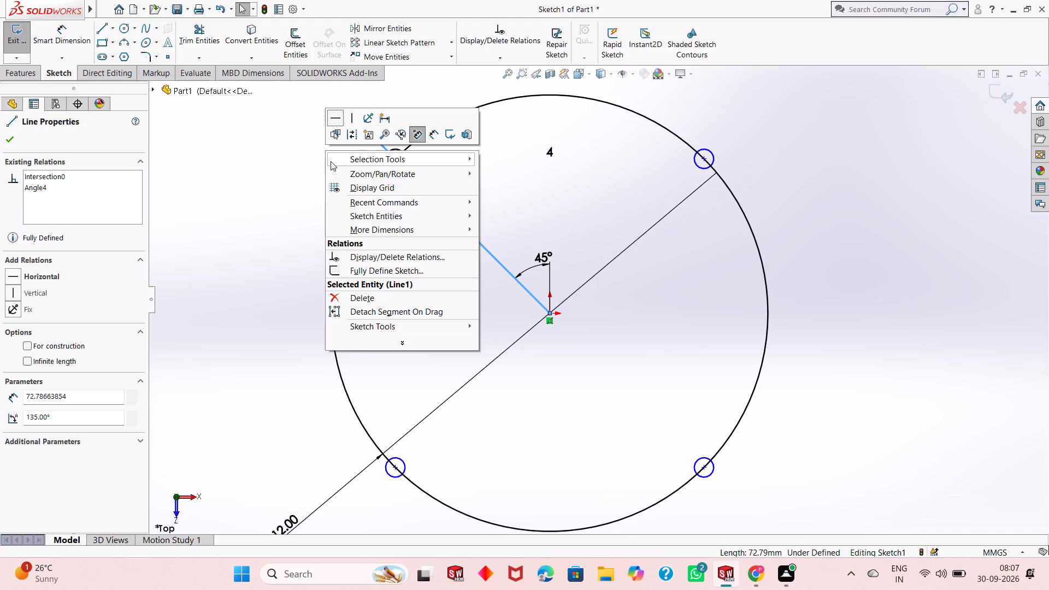
click(364, 300)
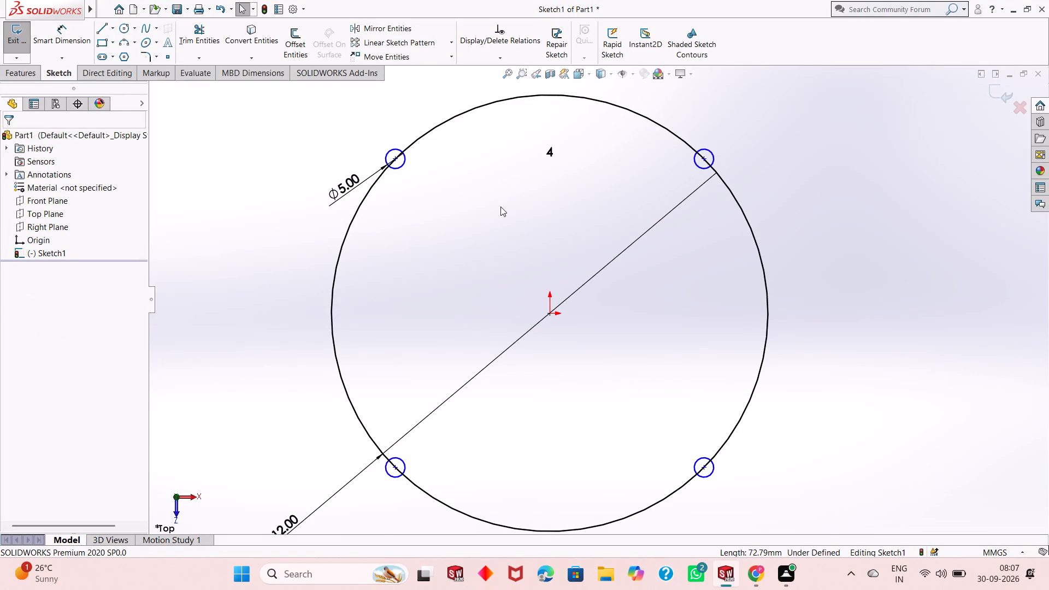
Dimension the horizontal distance from the upper-left small circle's centre to the origin, placing it below the origin and keeping the current value.
click(65, 40)
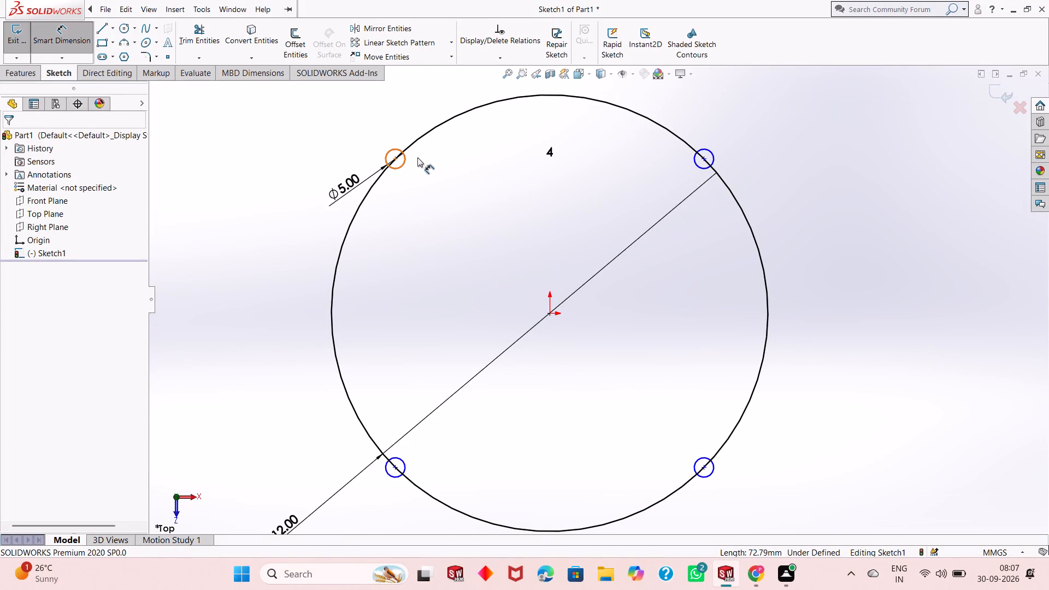
click(394, 157)
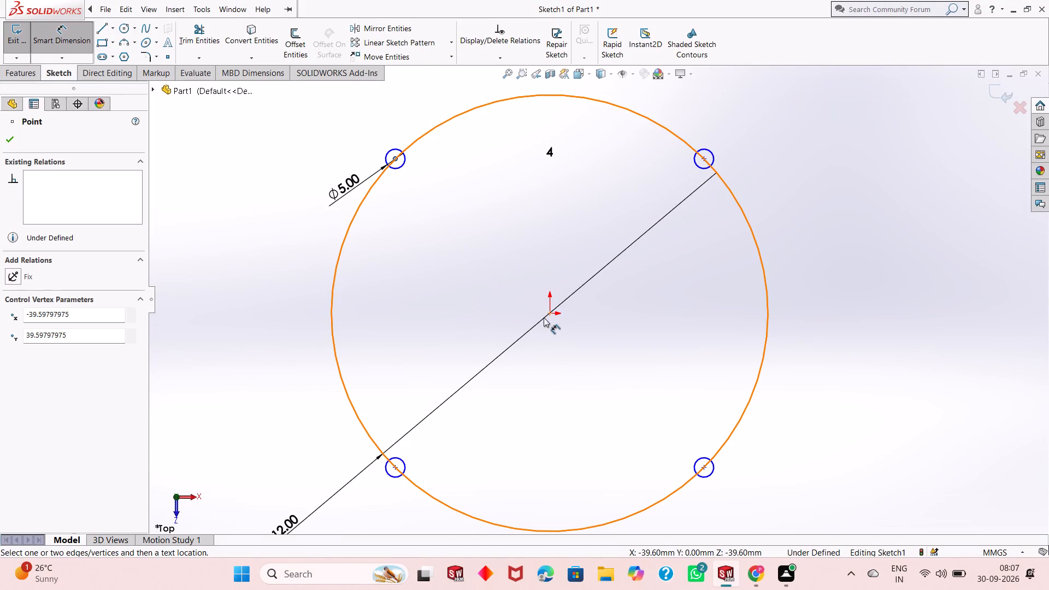
click(549, 314)
click(532, 392)
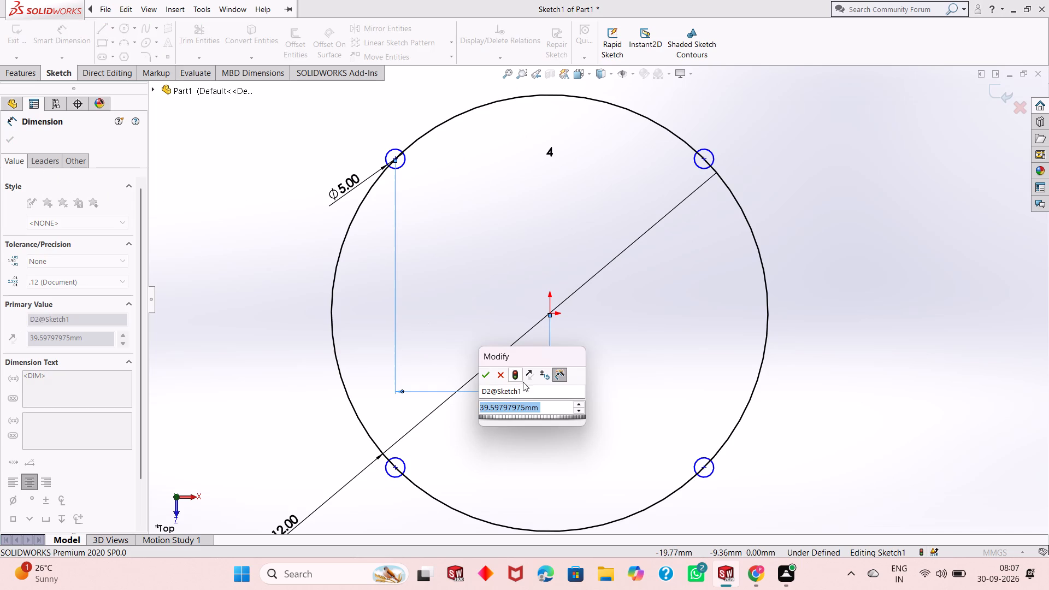
click(486, 379)
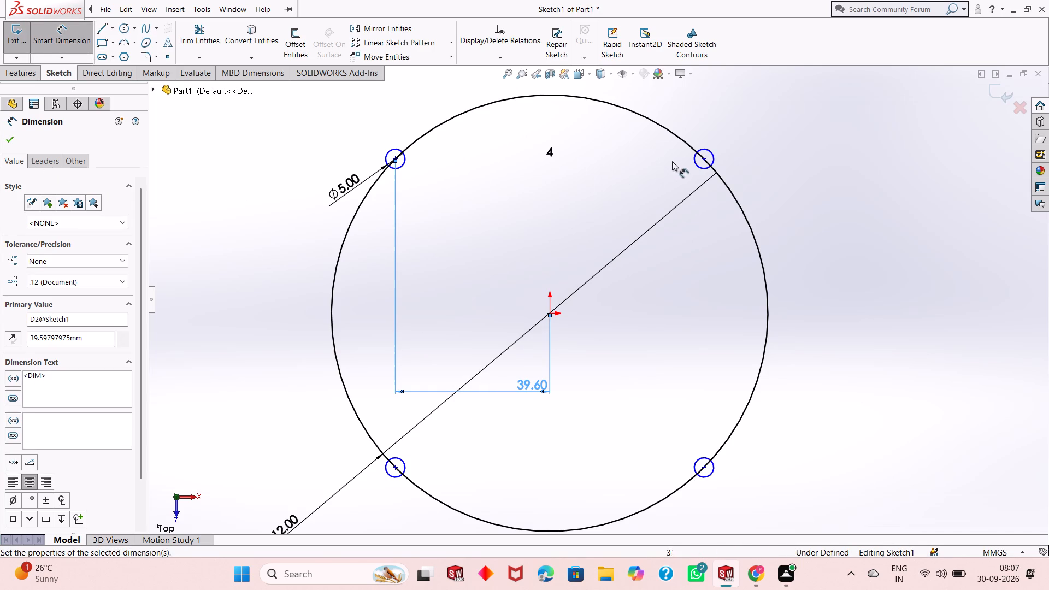
Dimension the horizontal distance from the upper-right small circle's centre to the origin, placing it above that circle and keeping the current value.
click(705, 160)
click(547, 314)
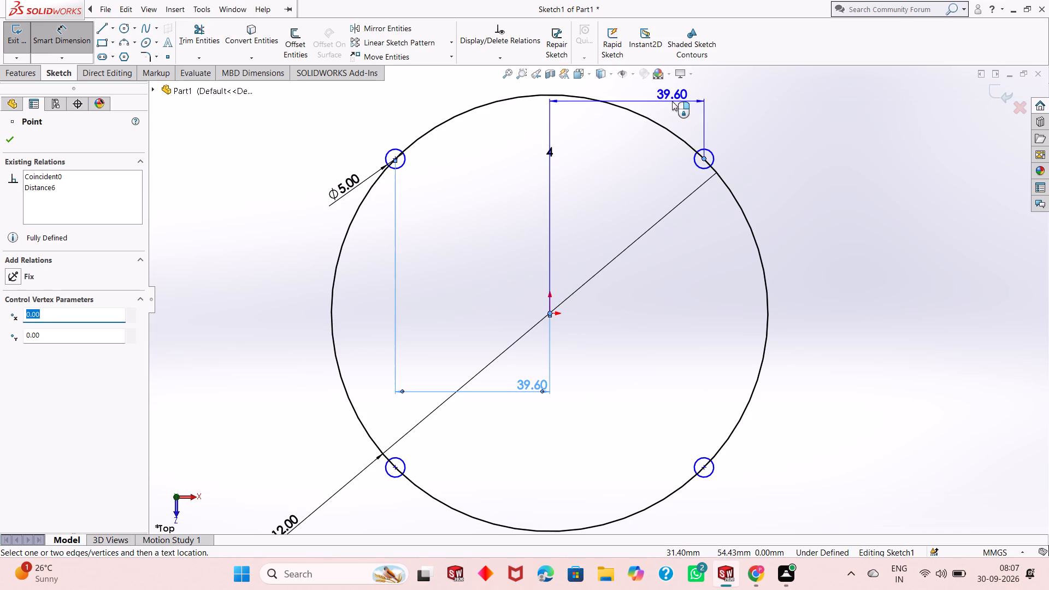
click(672, 101)
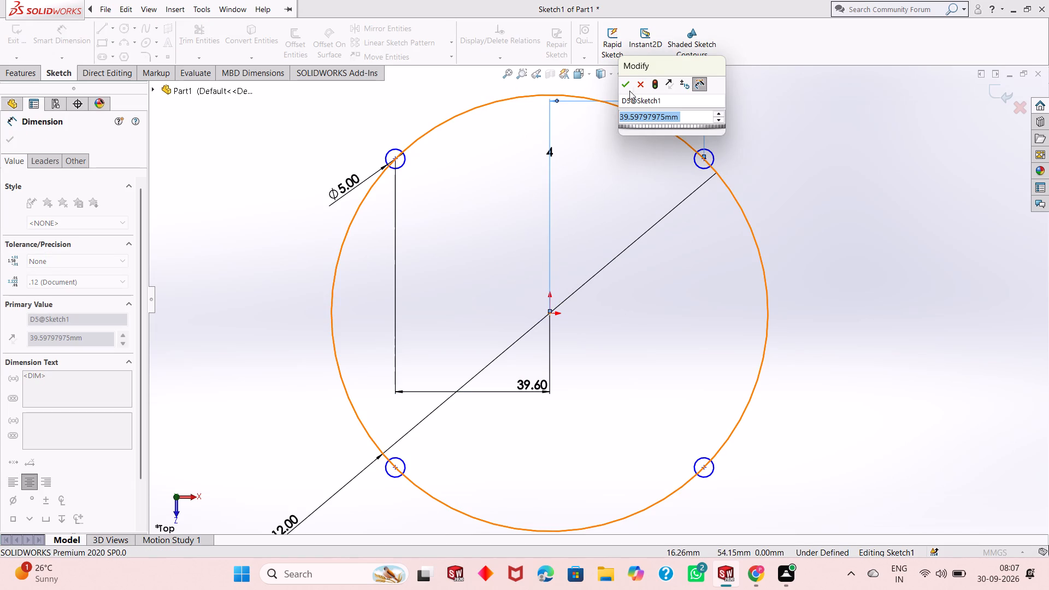
click(629, 89)
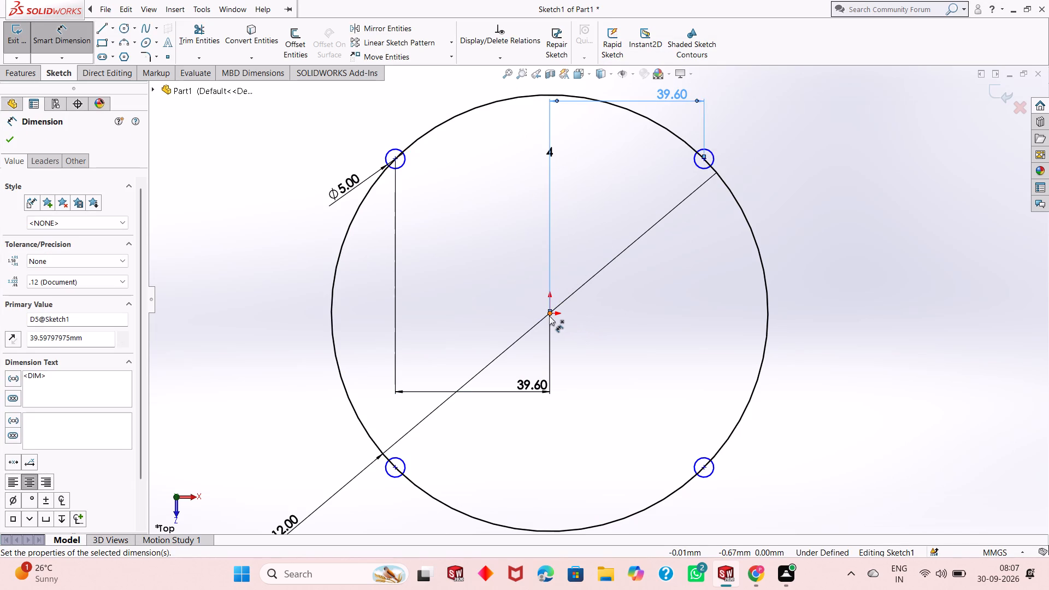
Dimension the vertical distance from the origin to the lower-left small circle's centre, placing it outside the large circle and keeping the current value.
click(549, 316)
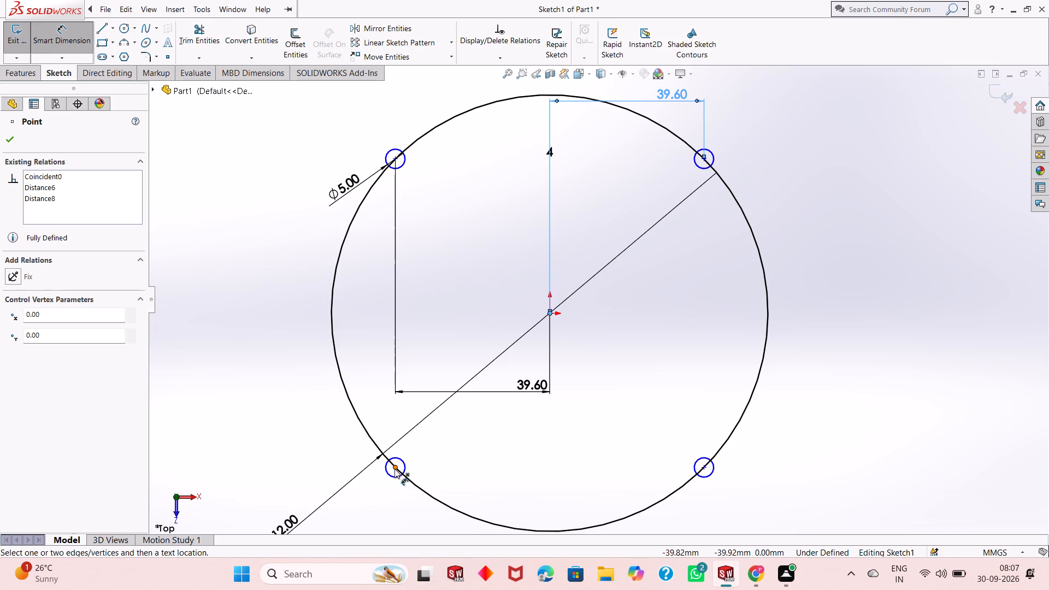
click(394, 469)
click(253, 423)
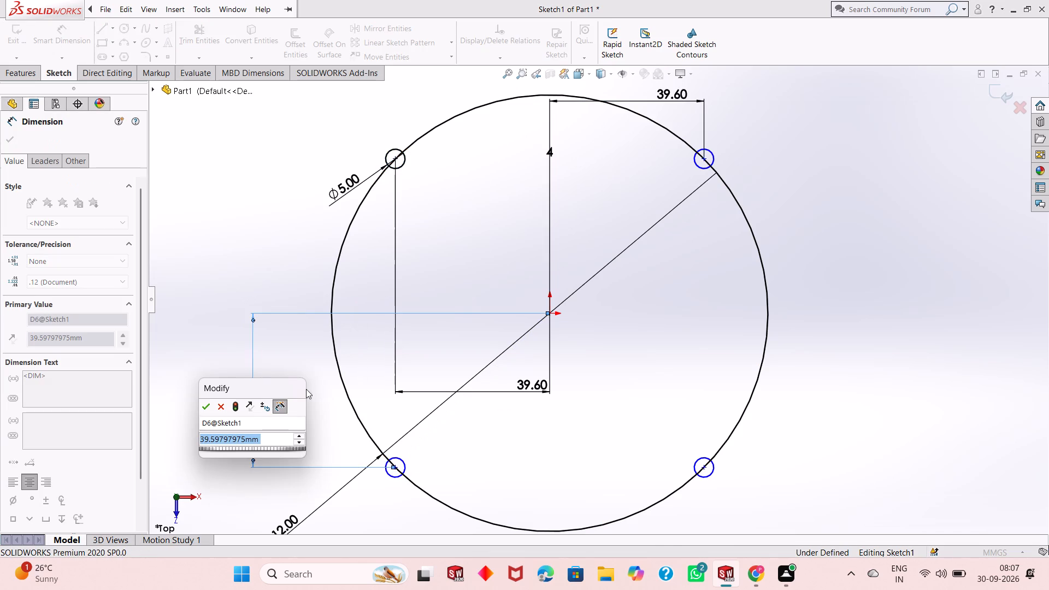
click(209, 405)
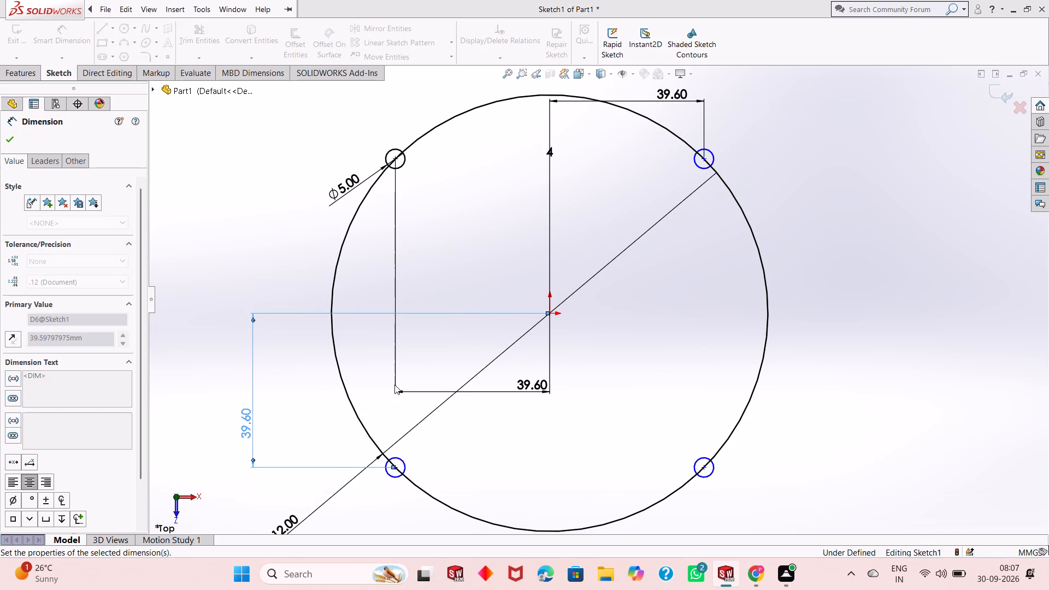
Dimension the vertical distance from the origin to the lower-right small circle's centre, placing it outside the large circle and keeping the current value.
click(551, 315)
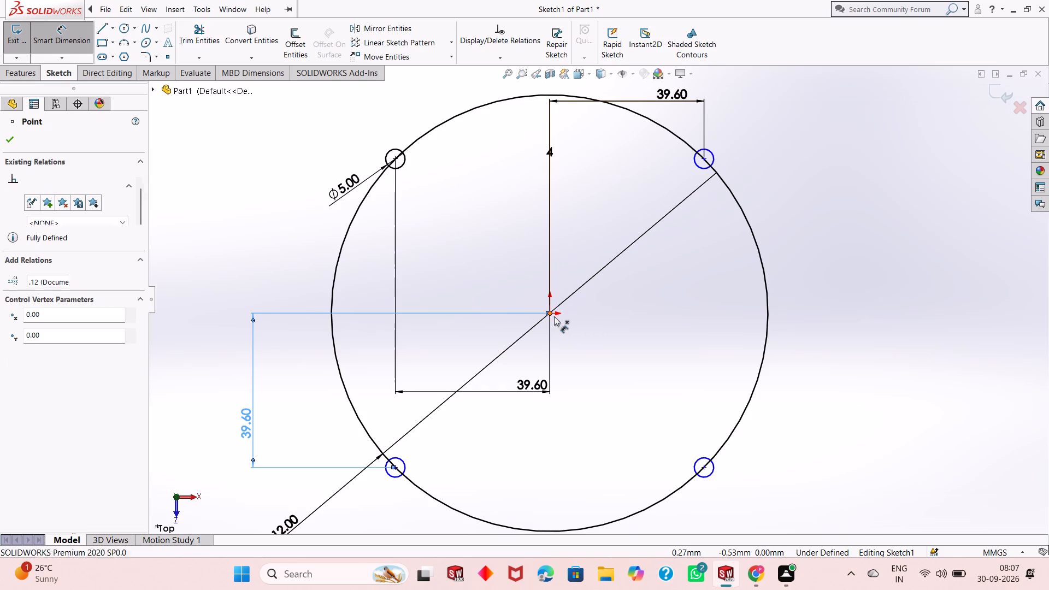
click(705, 468)
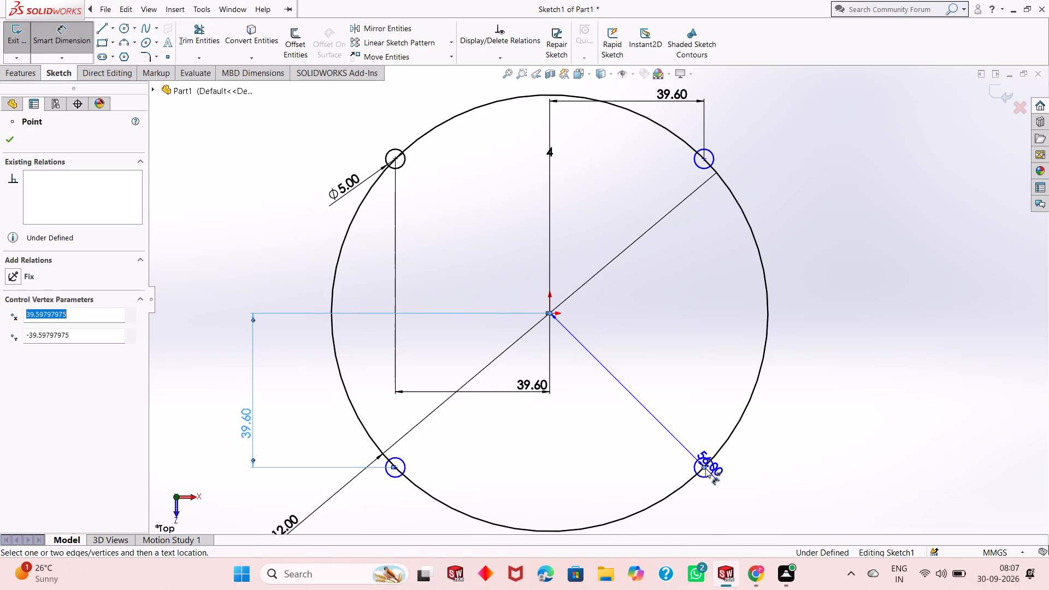
click(826, 443)
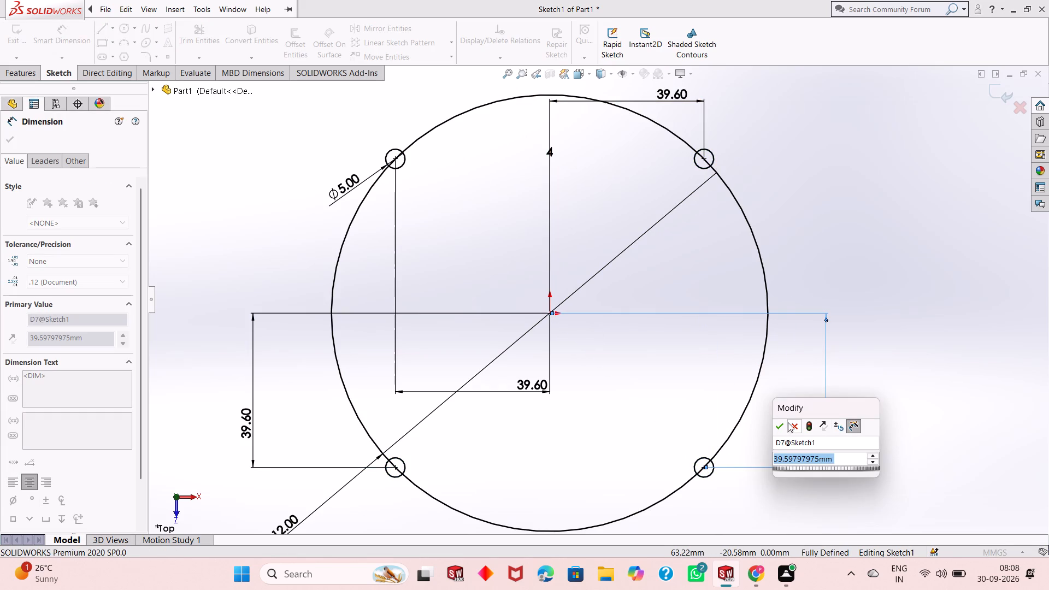
click(782, 426)
right_click(831, 190)
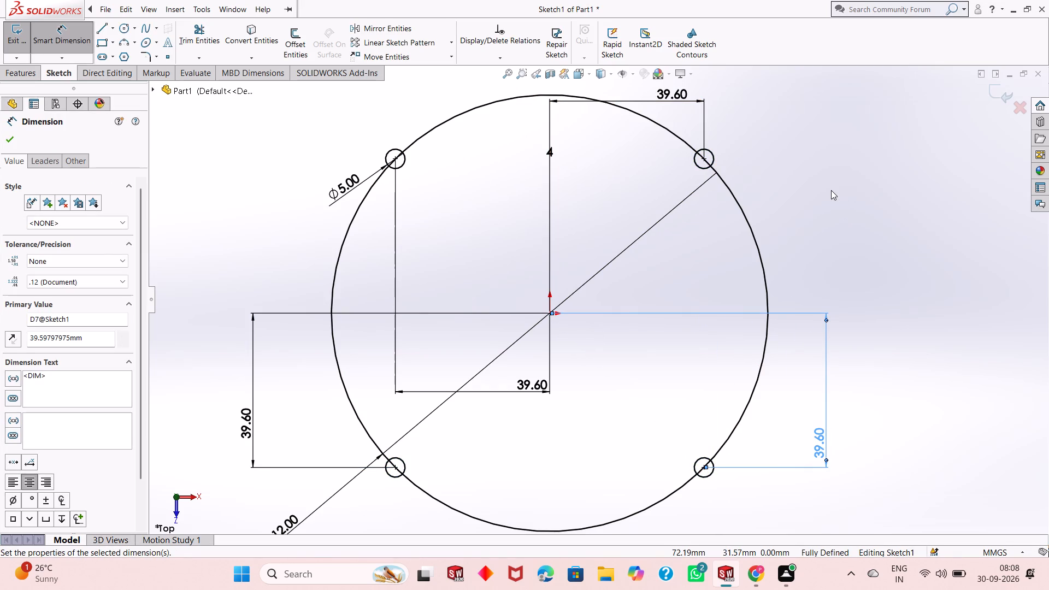
click(848, 227)
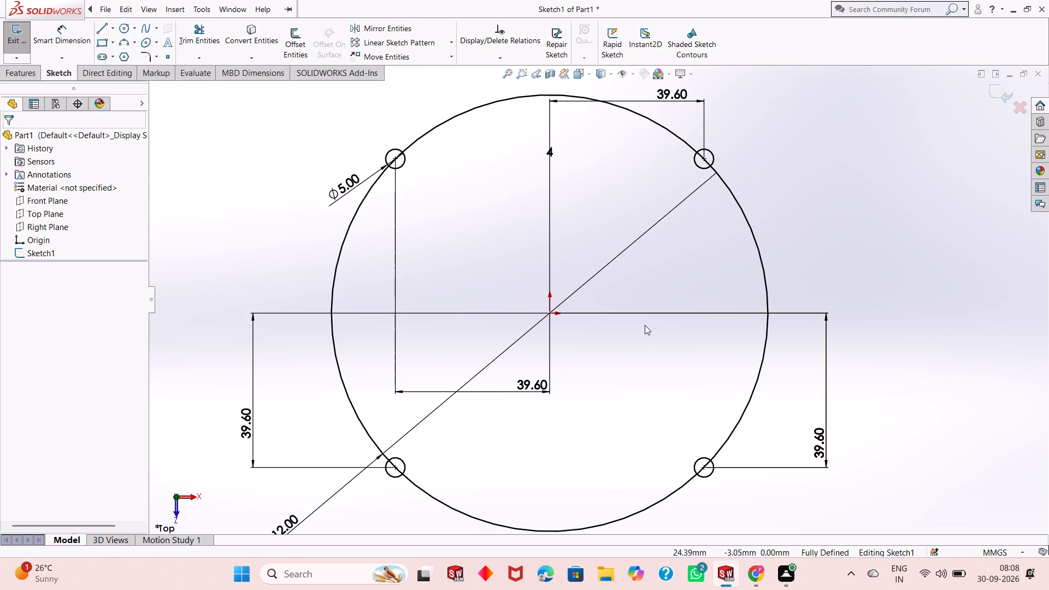
Sketch a center rectangle on the origin with From Corners construction lines, about 99.5 mm wide and 106.4 mm tall.
scroll(645, 325, down, 1)
scroll(645, 325, up, 2)
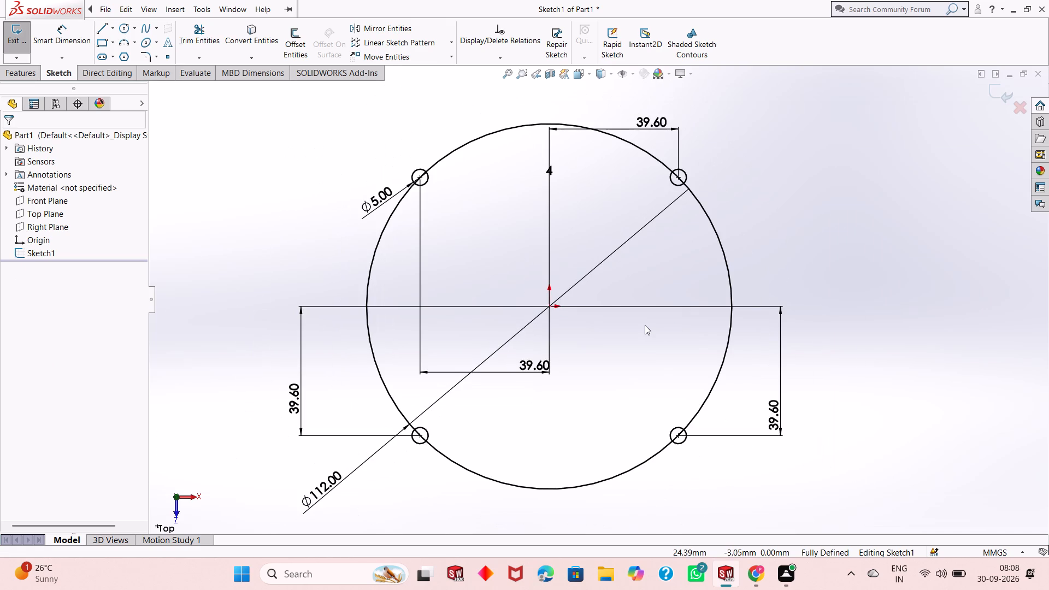
scroll(645, 325, up, 1)
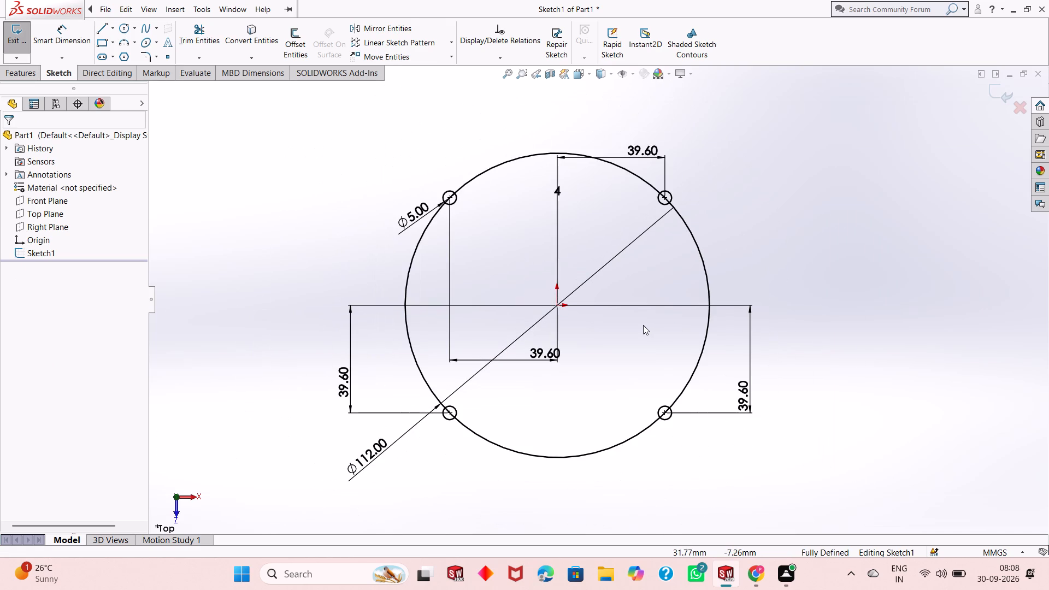
scroll(535, 208, down, 1)
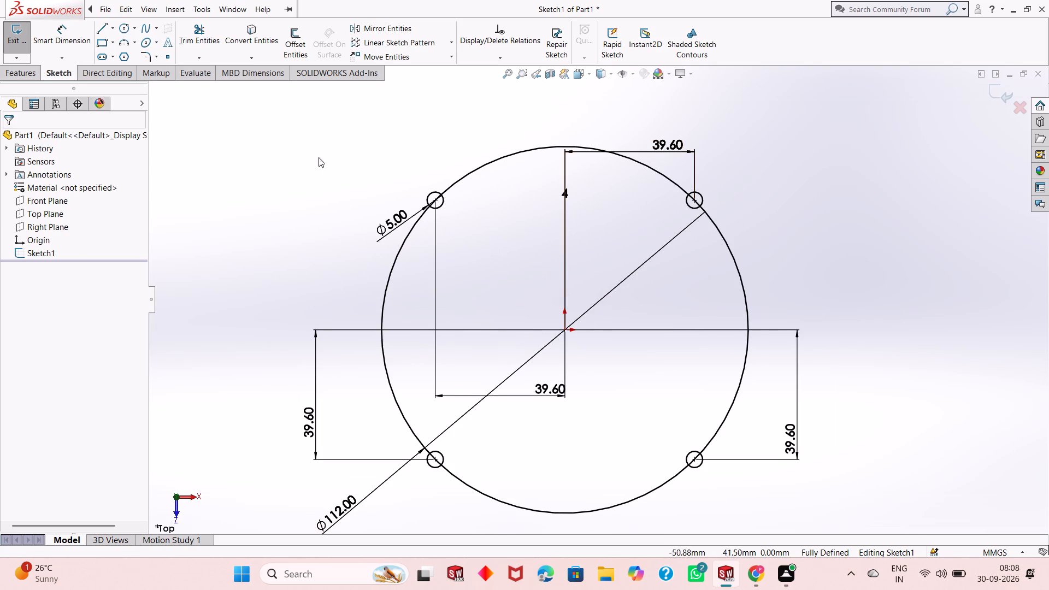
click(101, 45)
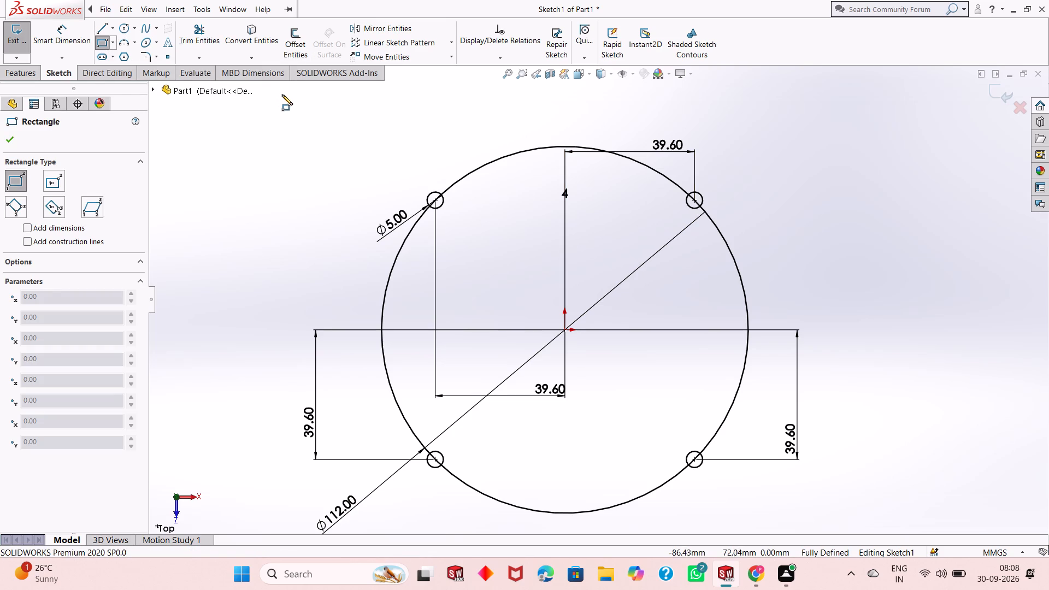
click(113, 45)
click(121, 67)
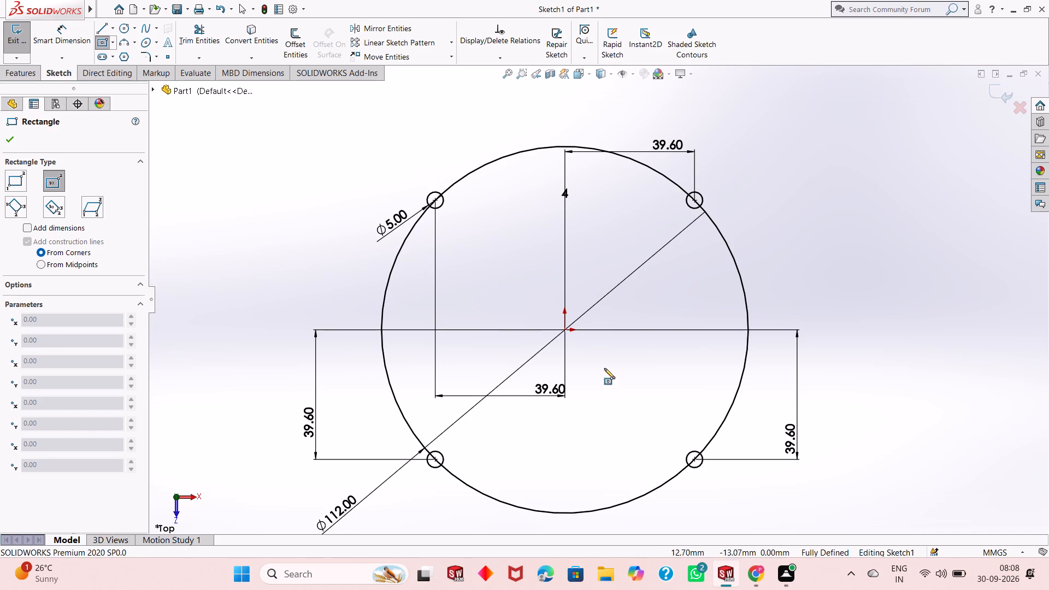
click(563, 328)
click(728, 156)
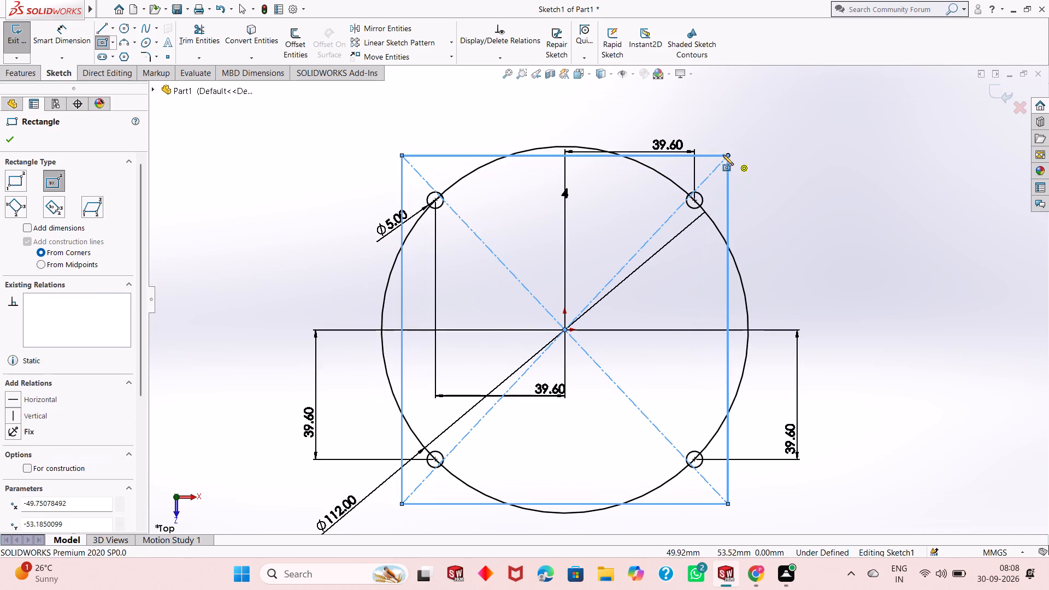
right_click(219, 140)
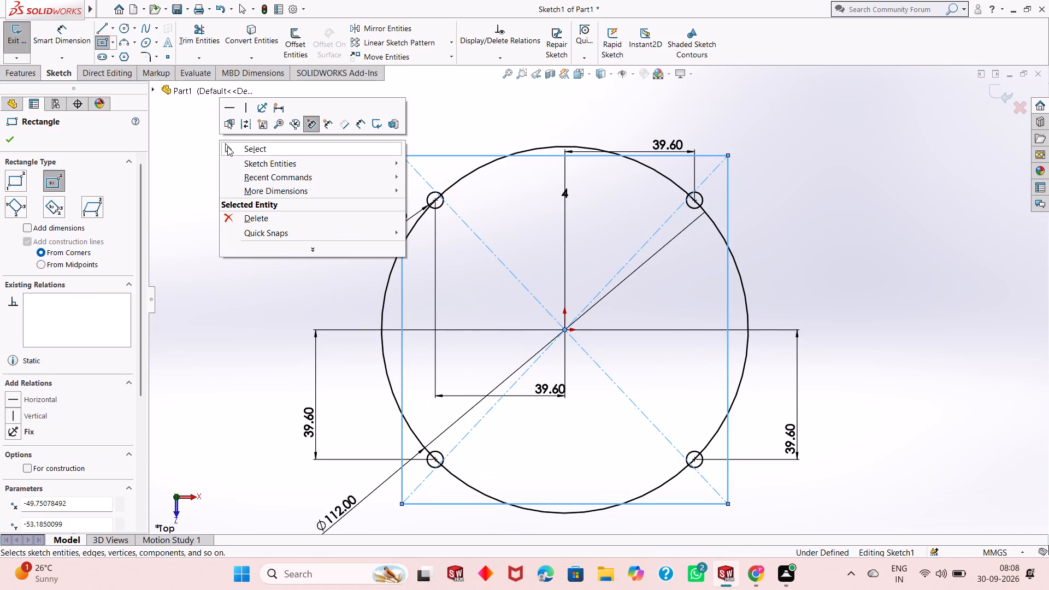
click(227, 147)
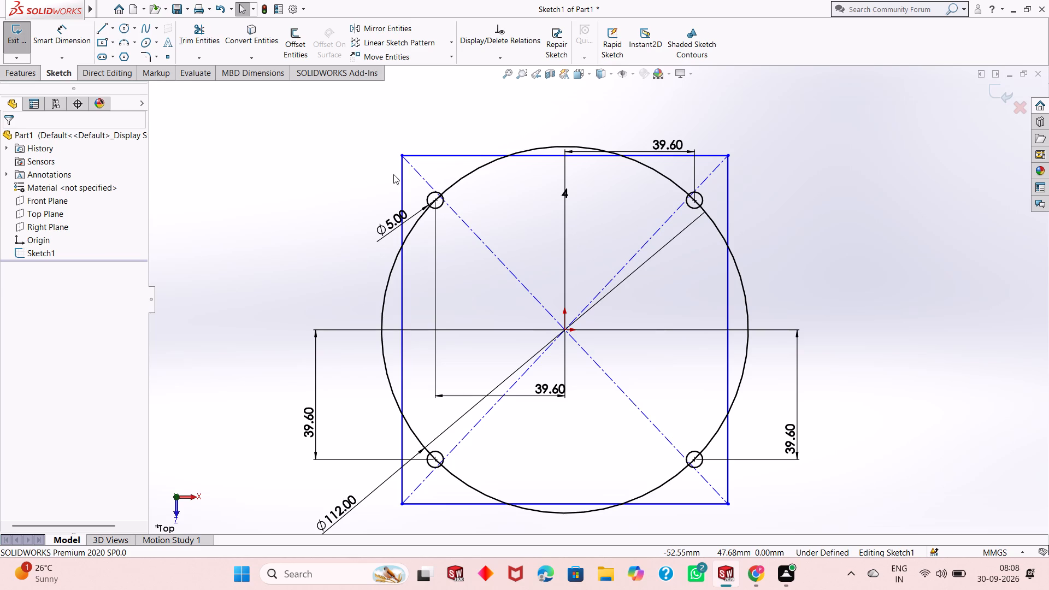
Dimension the rectangle's top edge and right edge to 94 mm each, placing both dimensions outside the sketch.
click(75, 48)
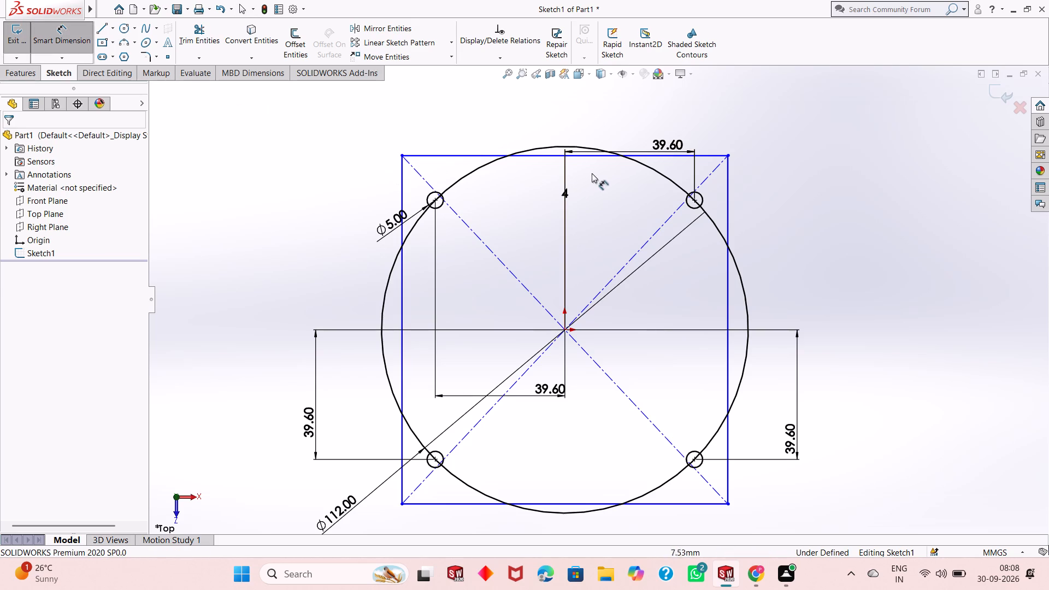
click(715, 156)
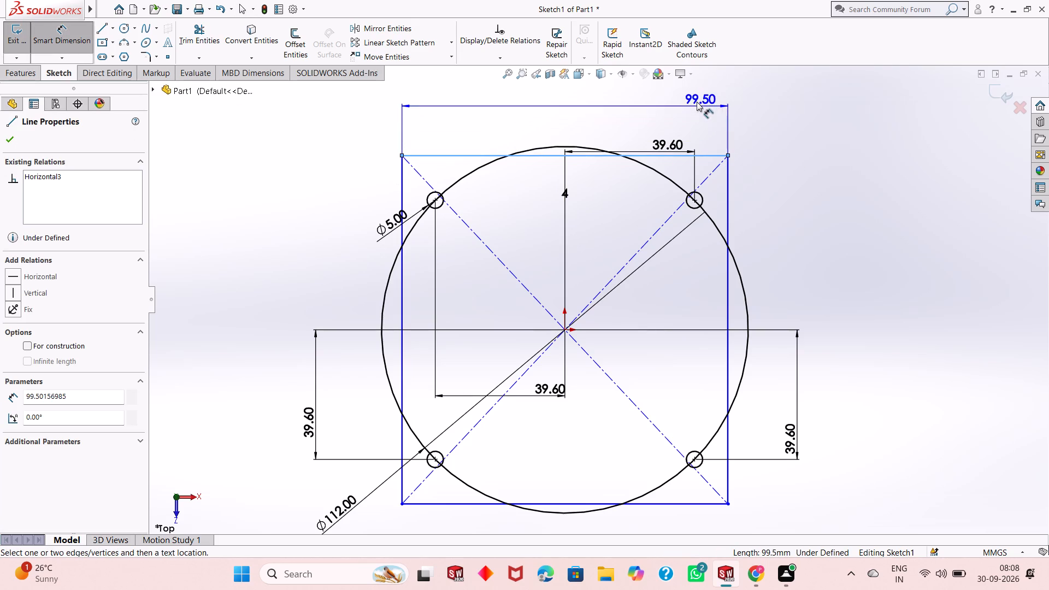
click(666, 93)
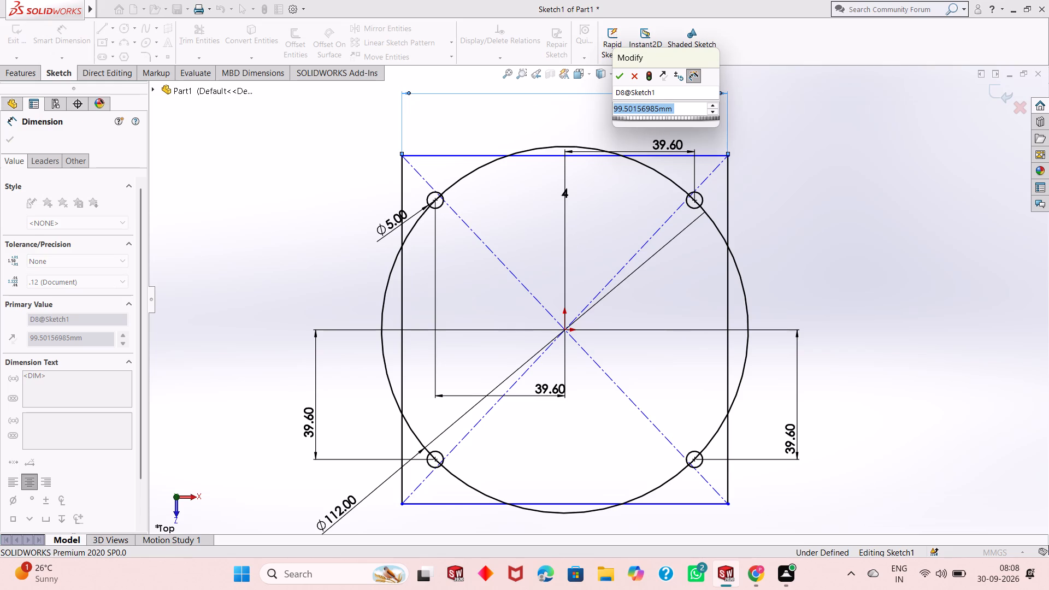
text(94)
key(Return)
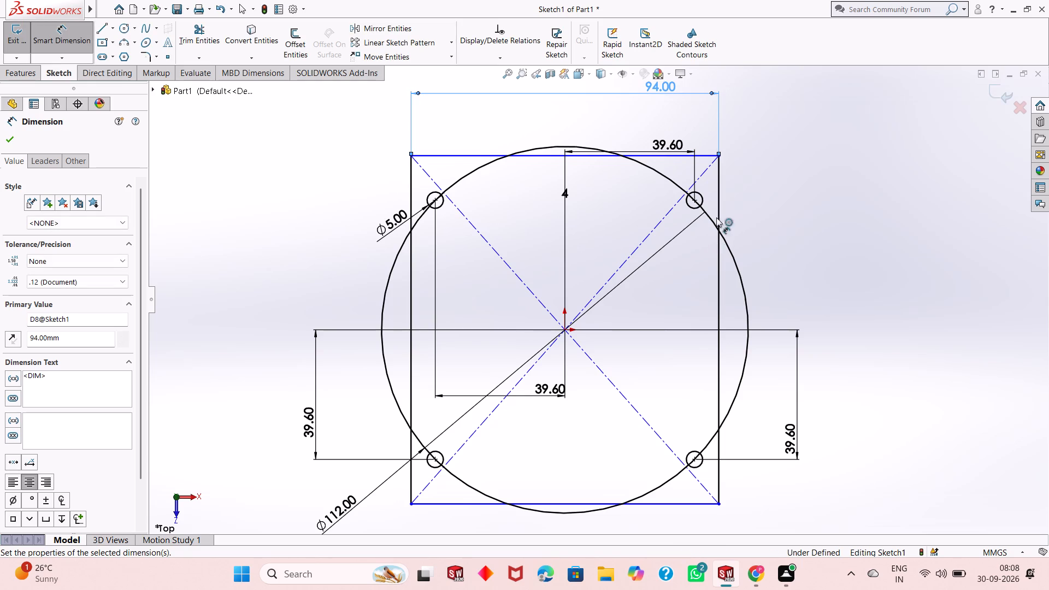
click(721, 203)
click(811, 199)
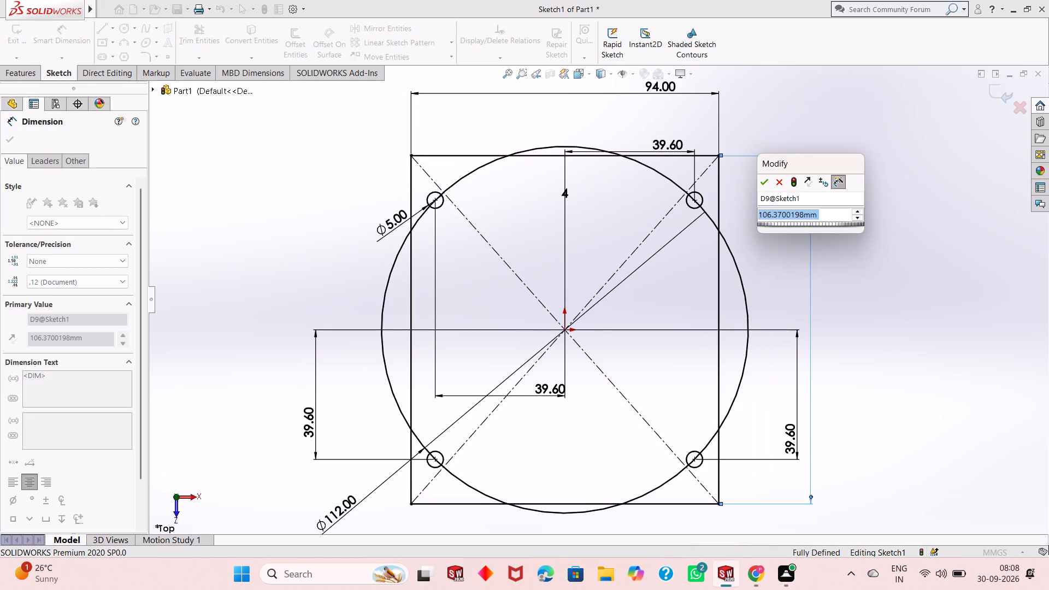
text(94)
key(Return)
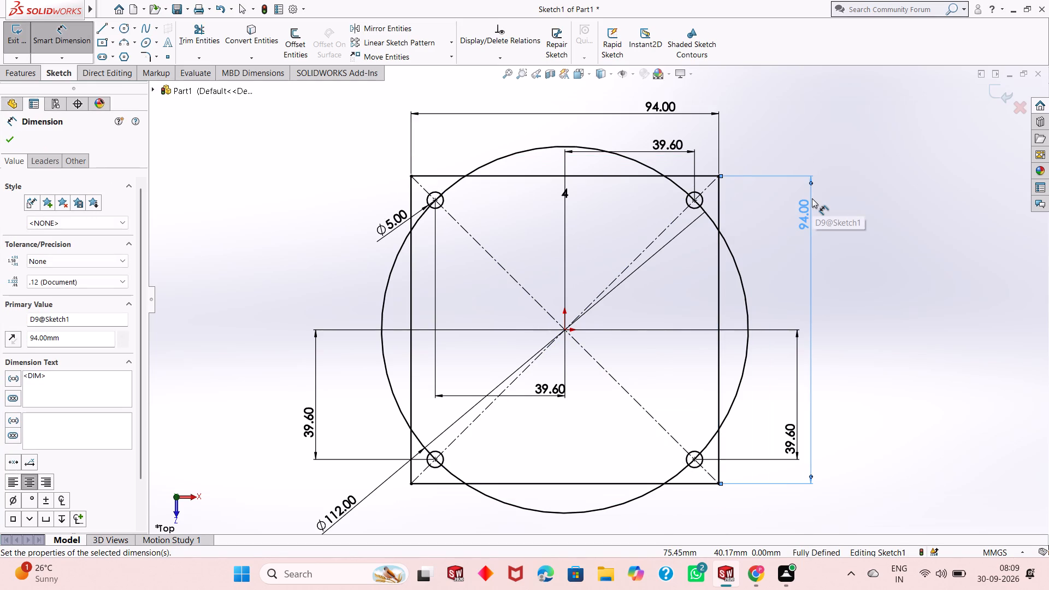
scroll(678, 303, down, 2)
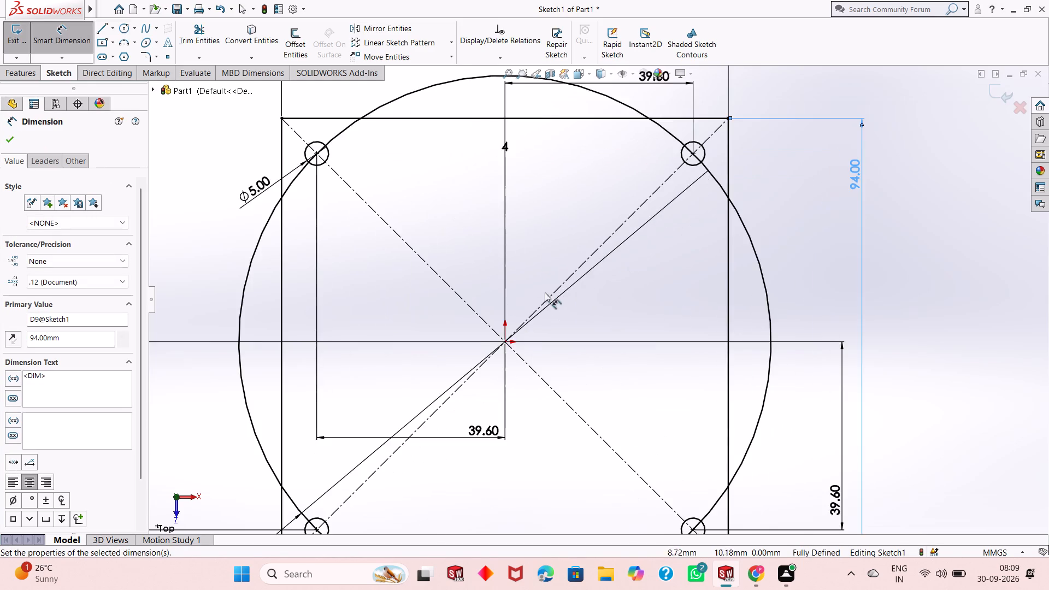
scroll(541, 288, up, 3)
scroll(581, 370, down, 1)
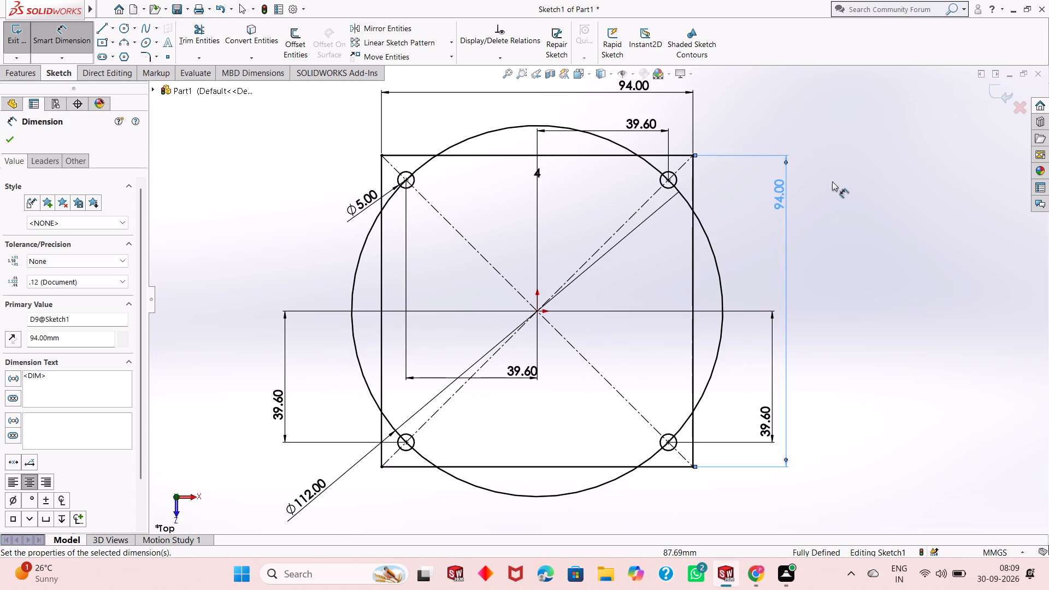
right_click(842, 149)
click(866, 182)
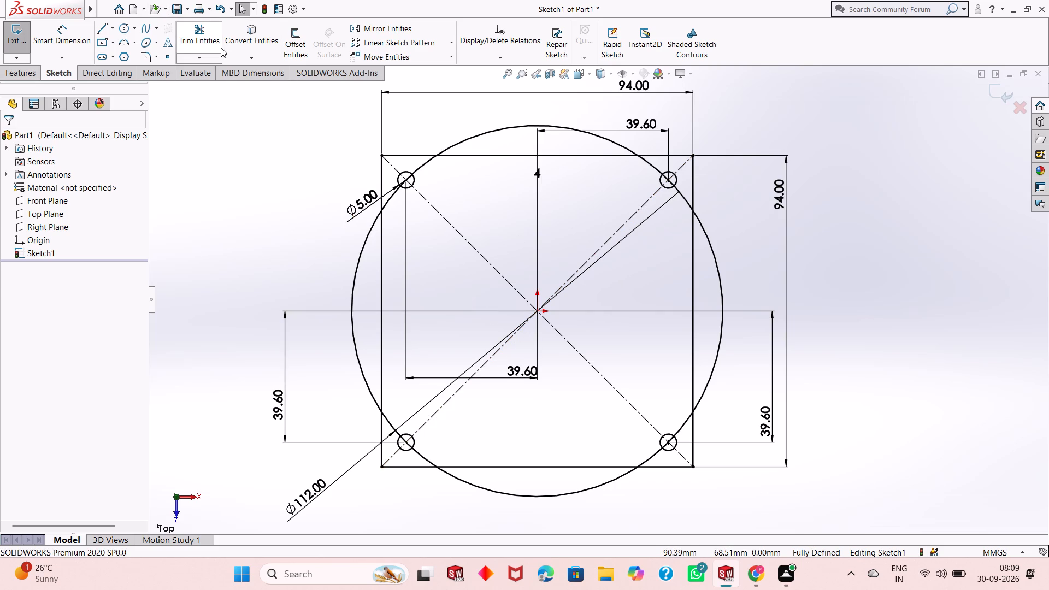
Trim away the middle segments of all four rectangle sides that lie inside the 112 mm circle, using Trim to closest.
click(204, 40)
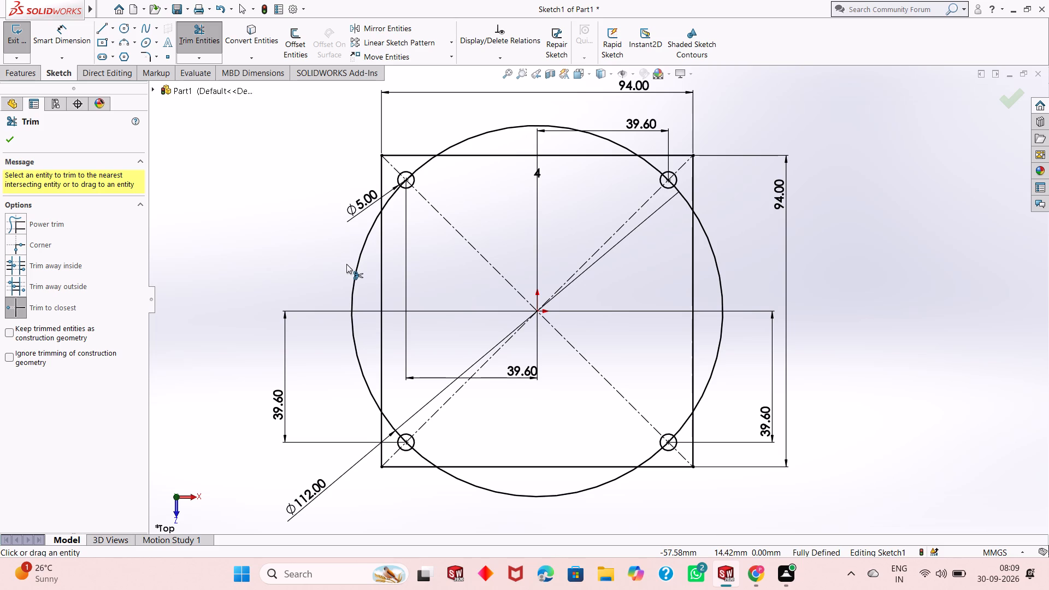
click(382, 281)
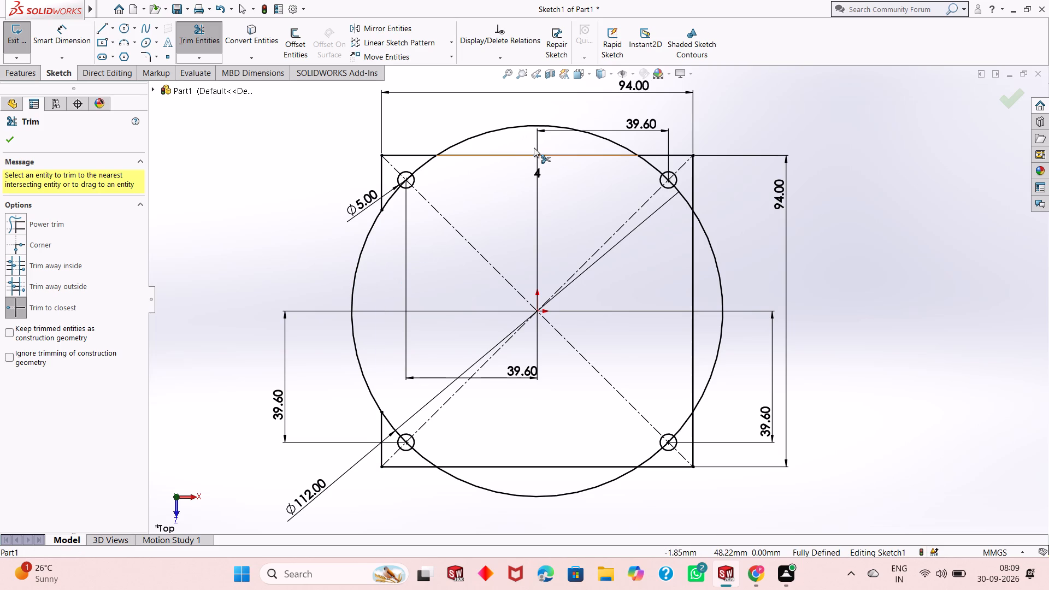
click(515, 158)
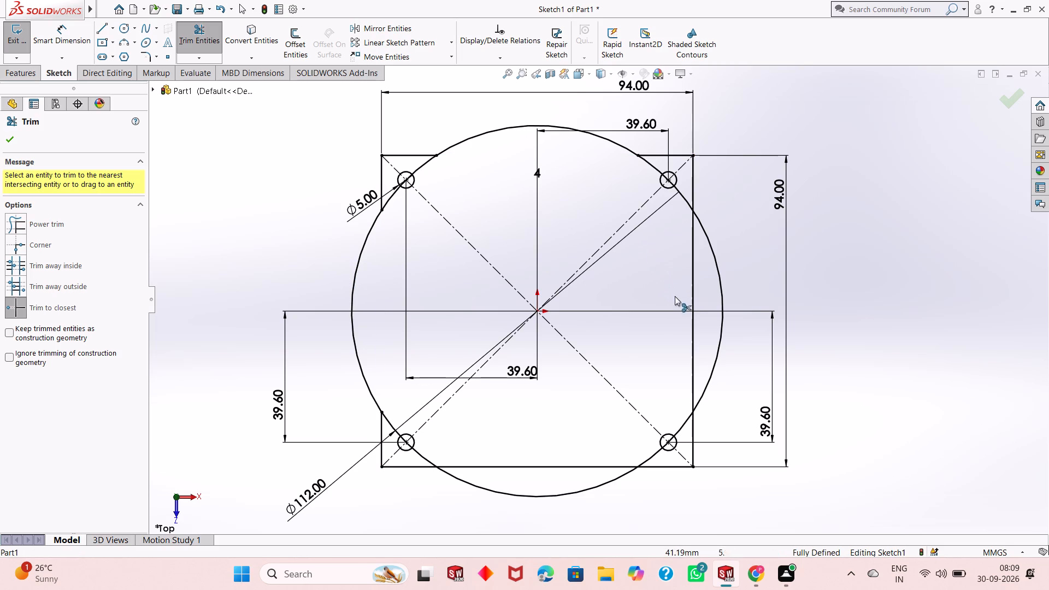
click(689, 292)
click(692, 288)
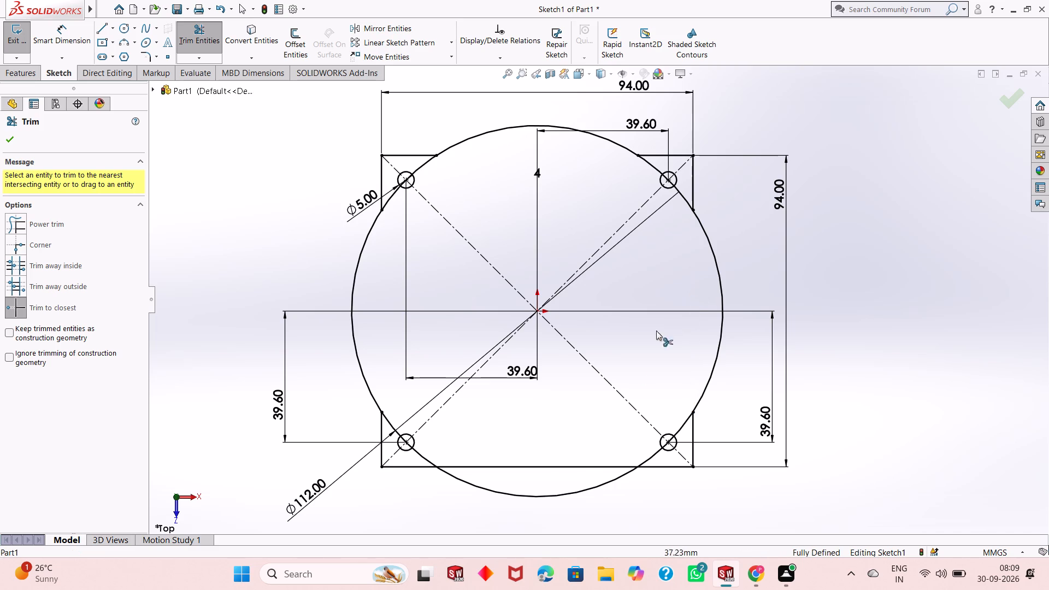
click(552, 468)
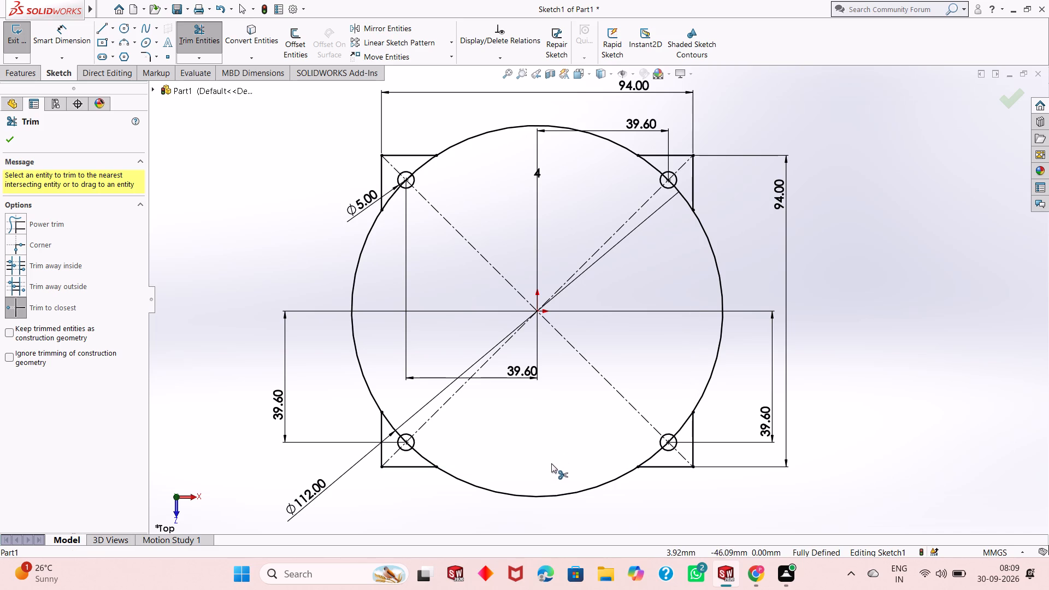
Trim away the 112 mm circle's arc within the upper-left corner, including both pieces inside the small 5 mm circle.
scroll(419, 198, down, 6)
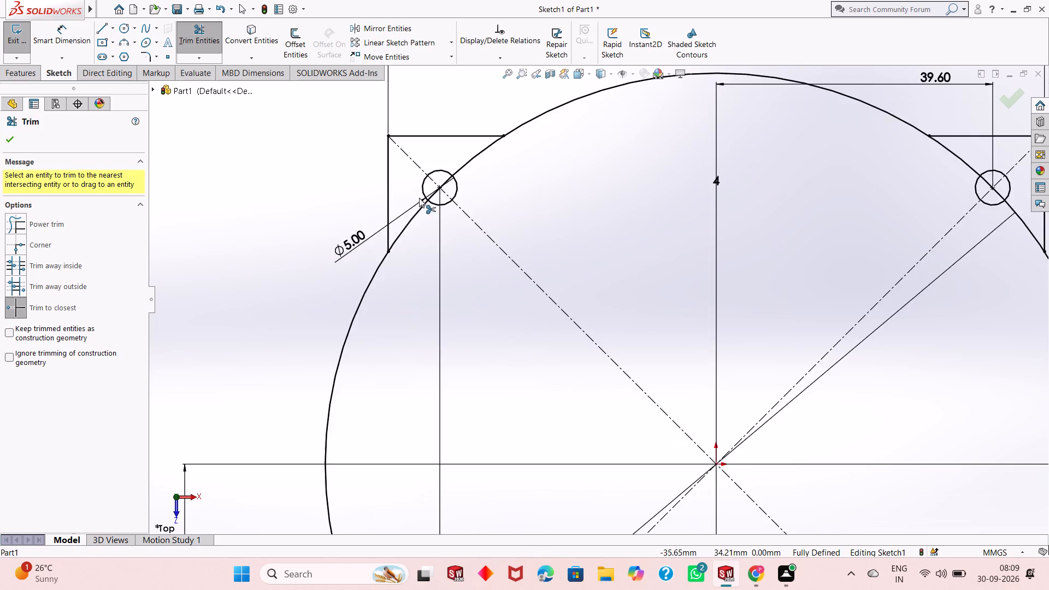
scroll(419, 198, down, 2)
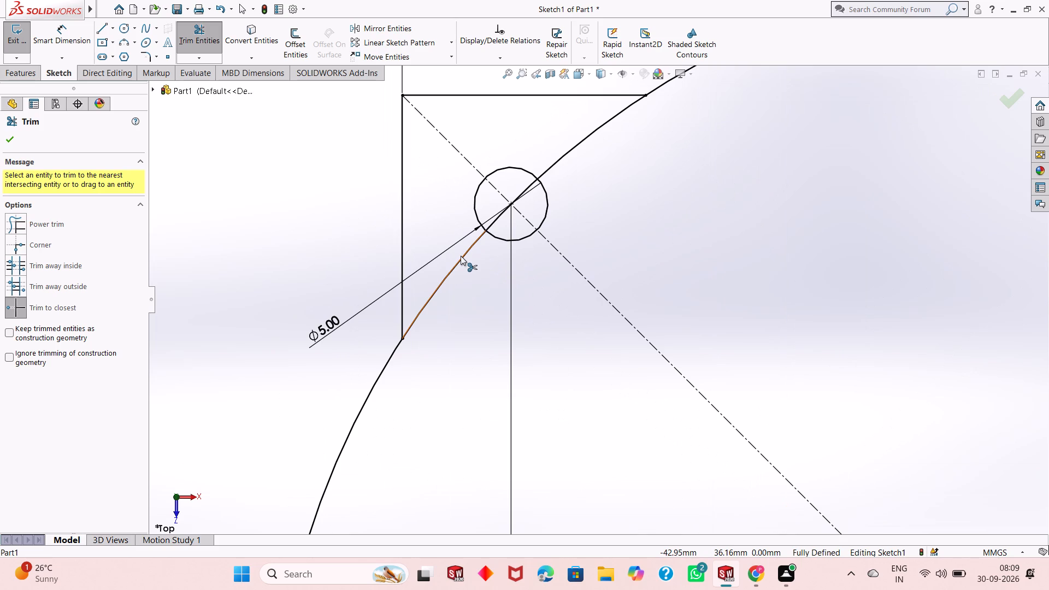
click(461, 256)
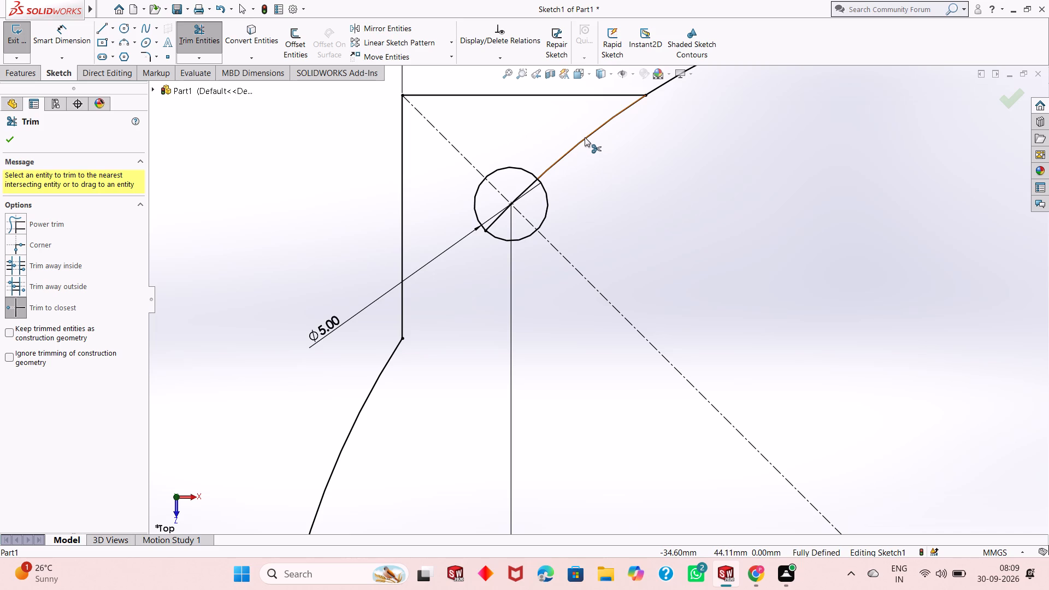
click(585, 137)
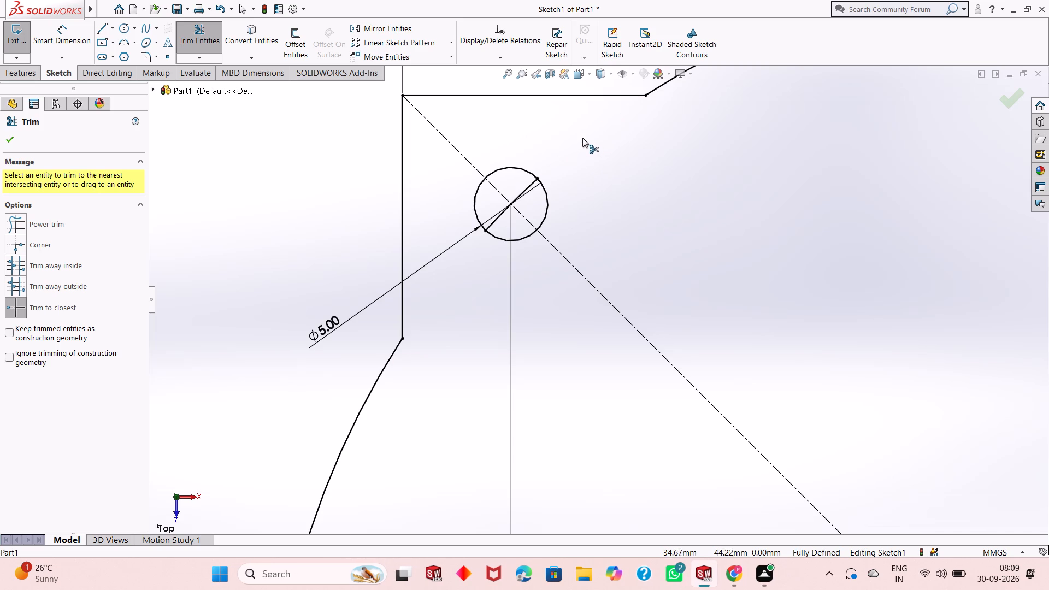
scroll(475, 170, down, 1)
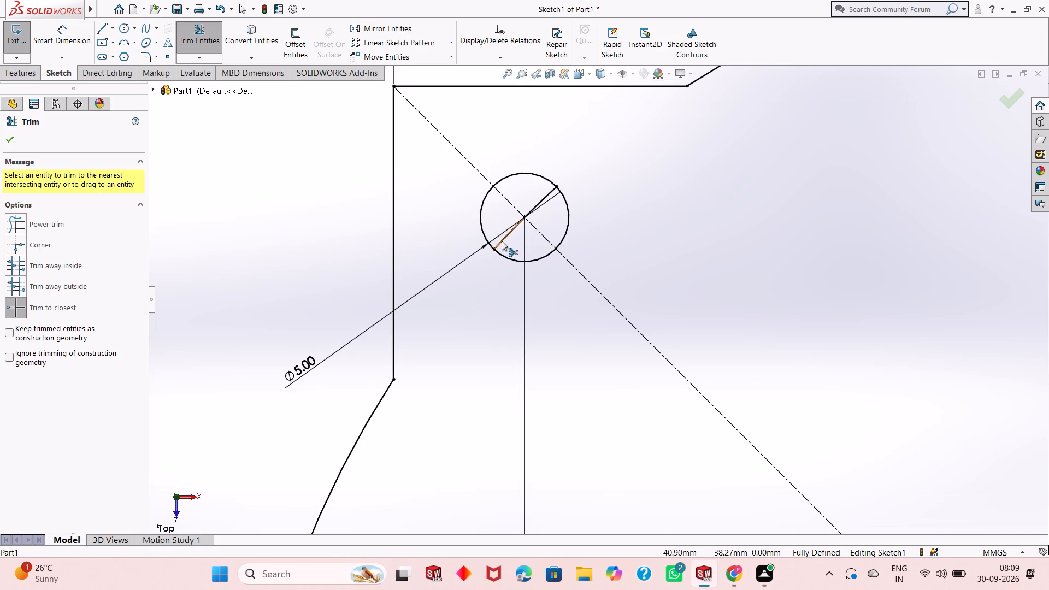
click(503, 243)
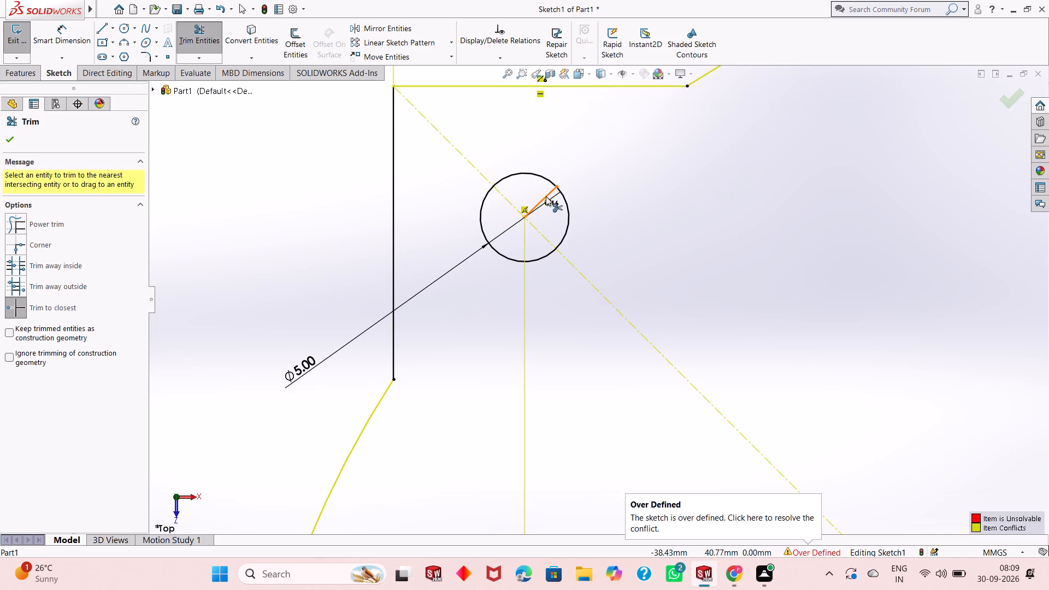
click(548, 193)
scroll(430, 200, down, 1)
scroll(429, 202, up, 2)
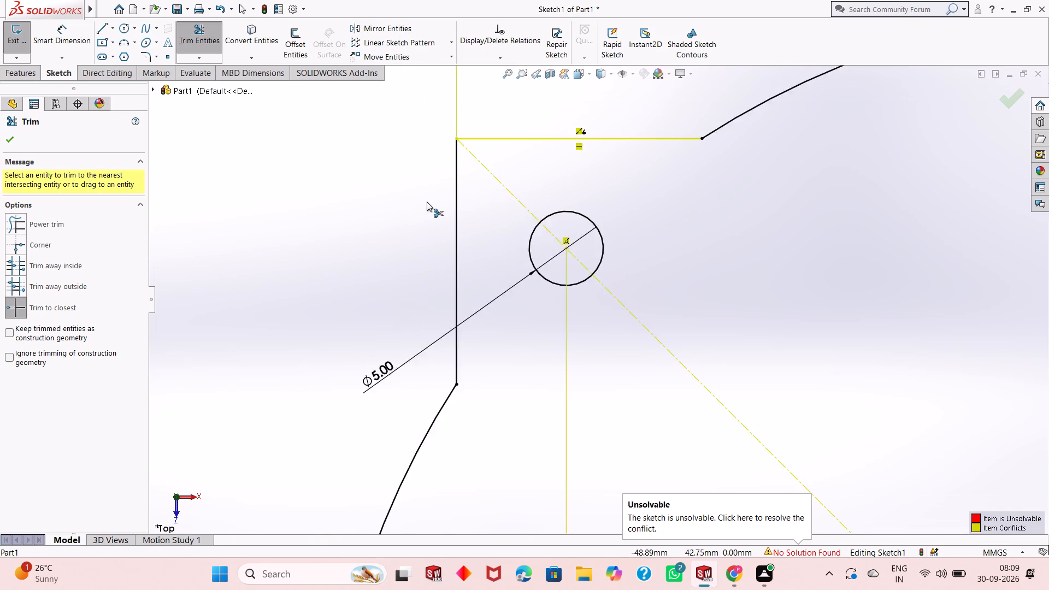
scroll(427, 202, up, 3)
scroll(929, 508, down, 1)
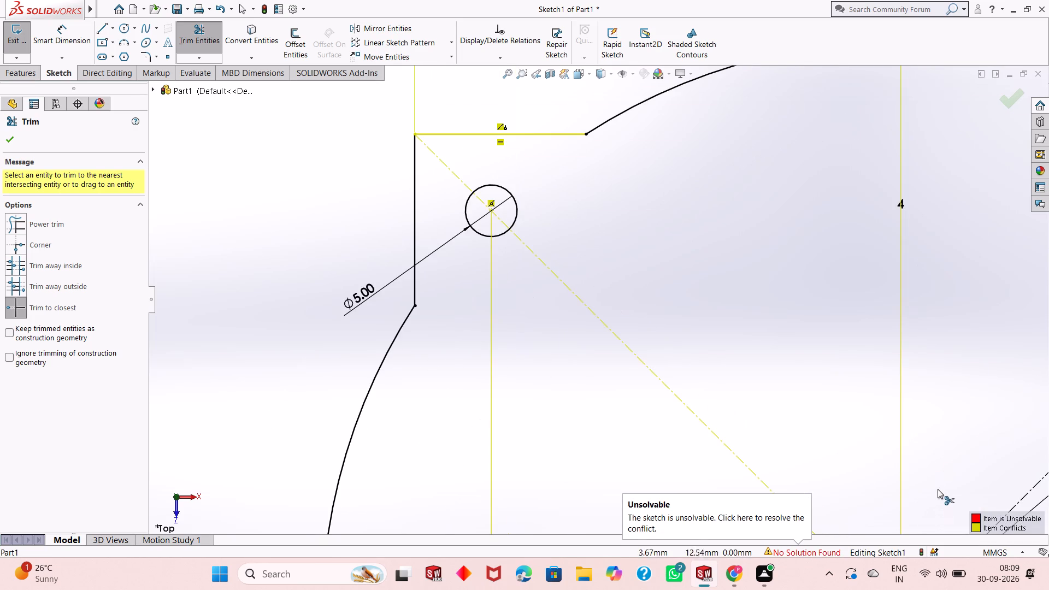
Trim away the 112 mm circle's arc within the upper-right corner, including both pieces inside the small hole circle.
scroll(933, 483, up, 8)
scroll(827, 456, down, 3)
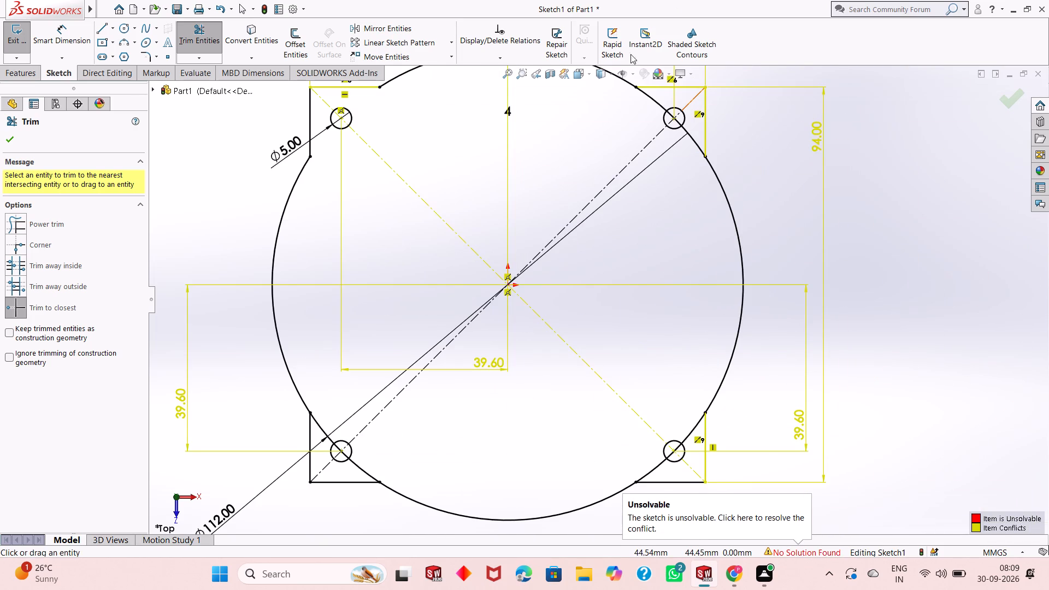
scroll(665, 88, up, 3)
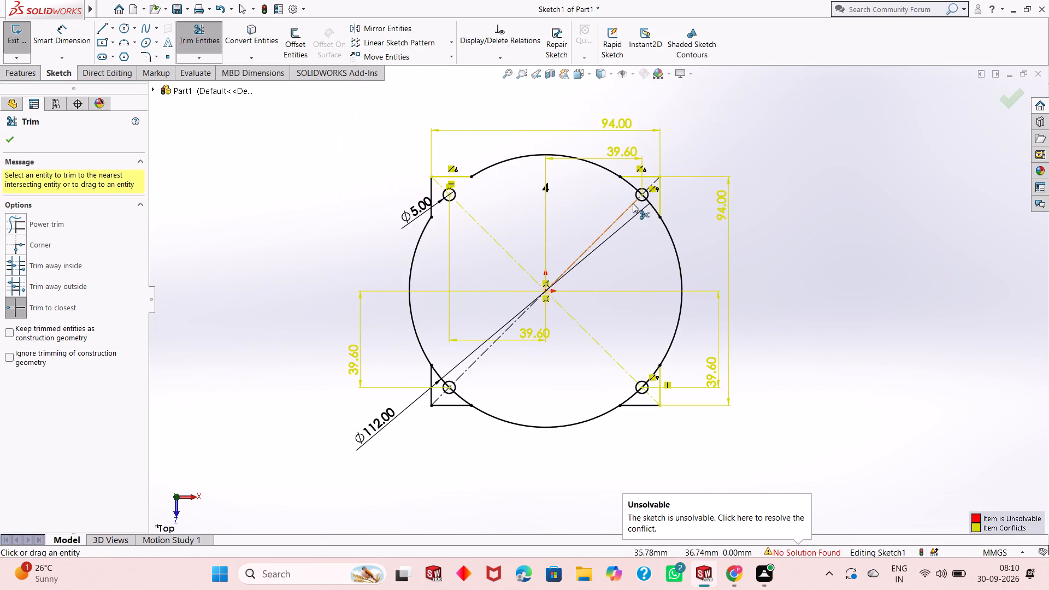
scroll(635, 204, down, 10)
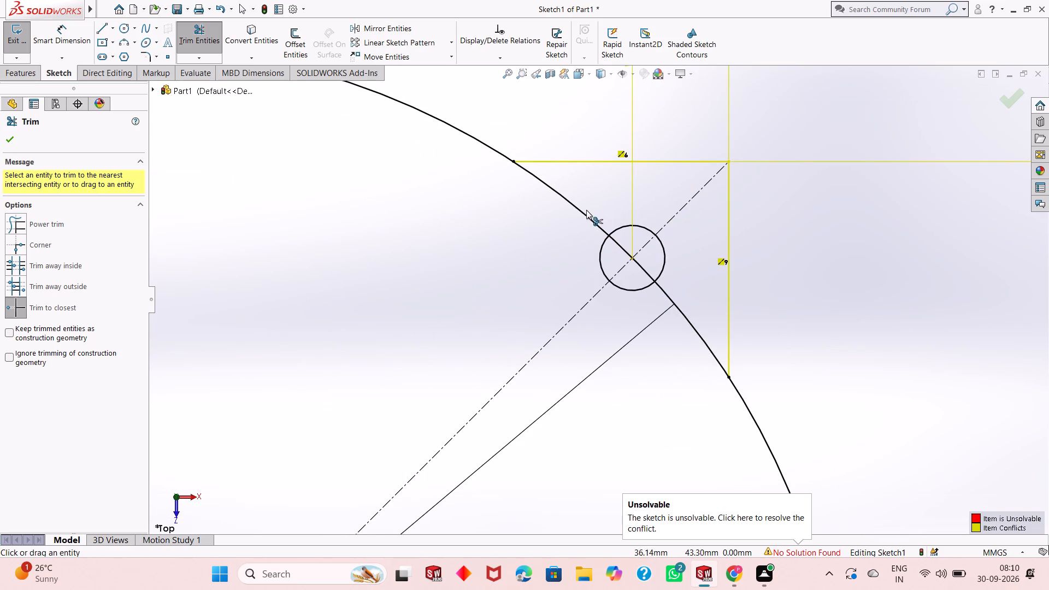
click(584, 212)
click(673, 296)
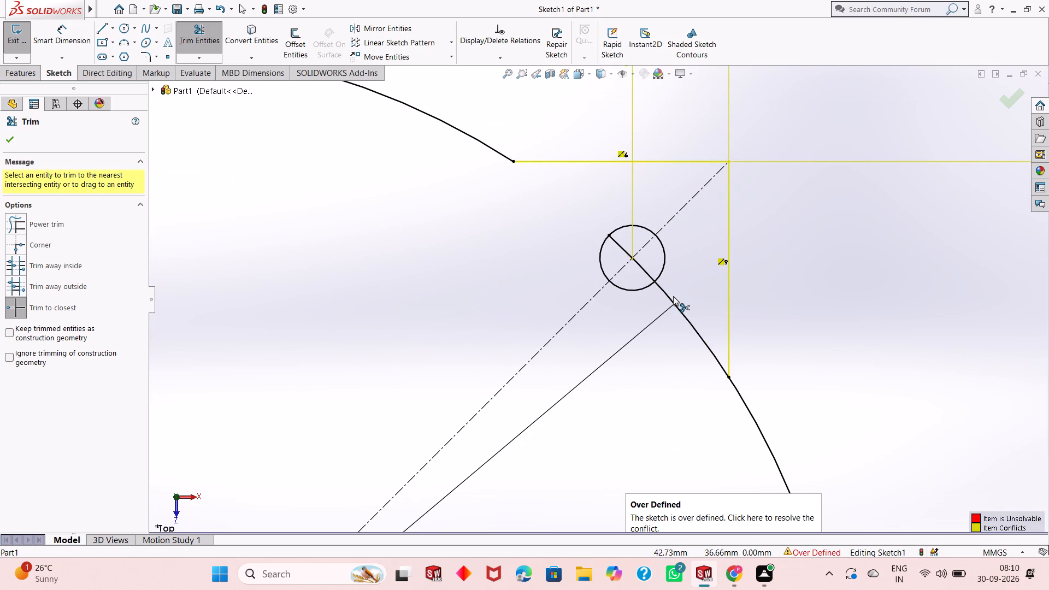
click(671, 297)
click(644, 272)
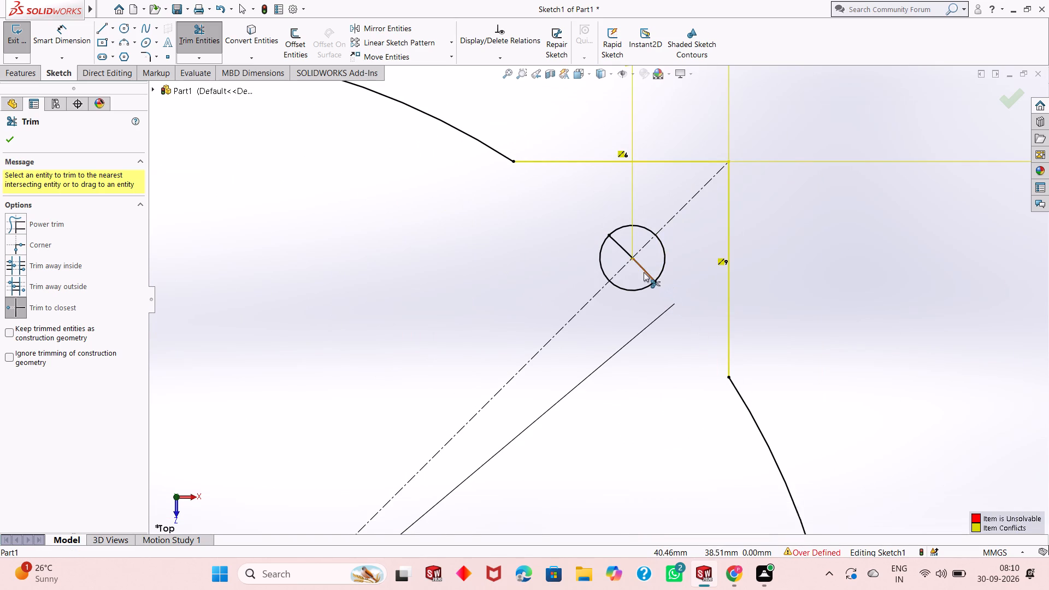
click(621, 251)
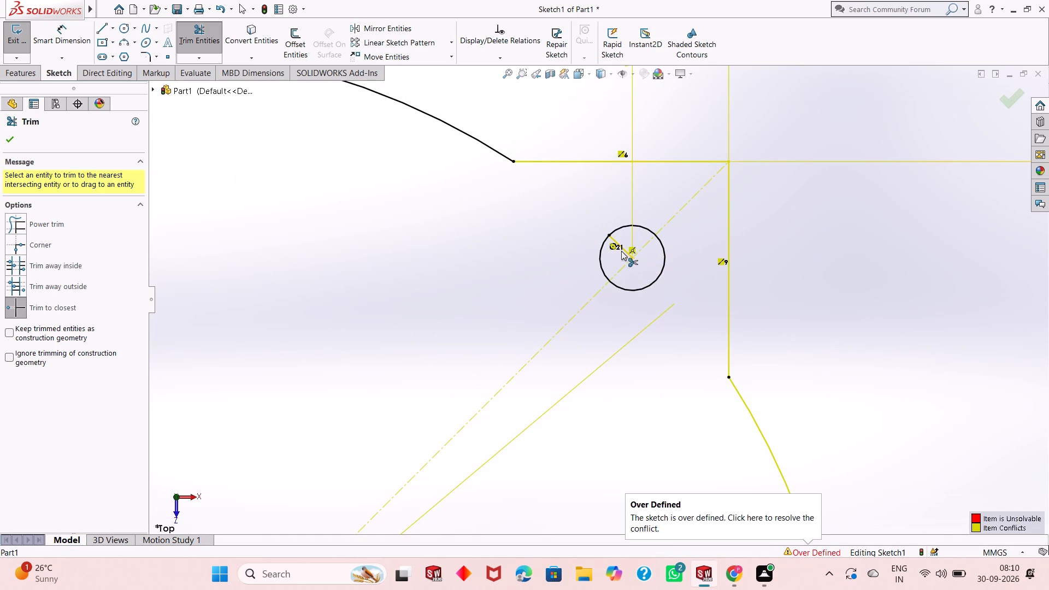
Trim away the 112 mm circle's arc within the lower-left corner, including both pieces inside the small hole circle.
scroll(621, 251, up, 2)
scroll(621, 251, down, 1)
scroll(621, 251, up, 12)
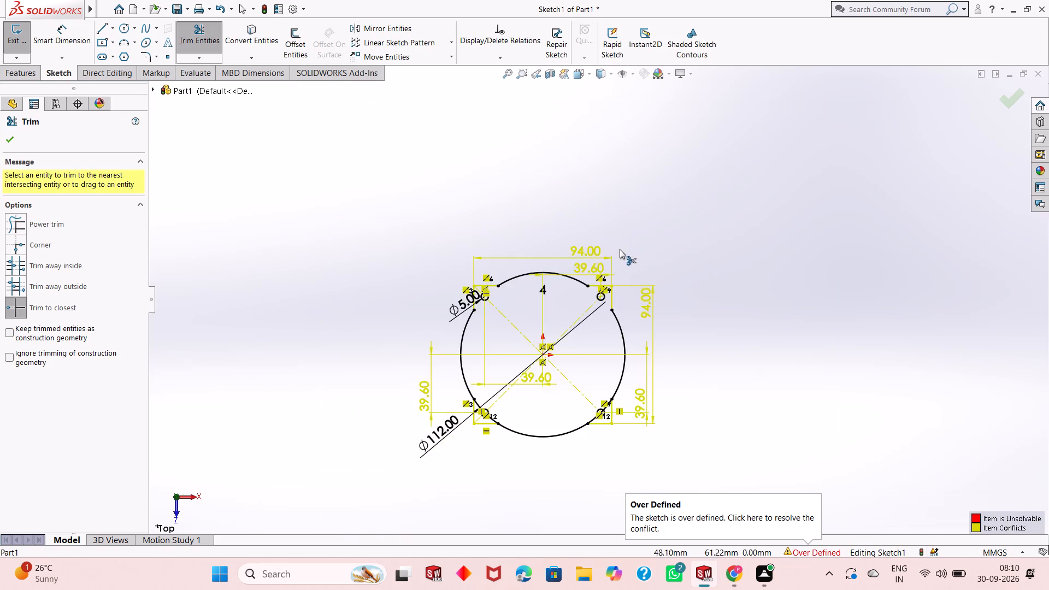
scroll(500, 412, down, 8)
scroll(515, 343, down, 7)
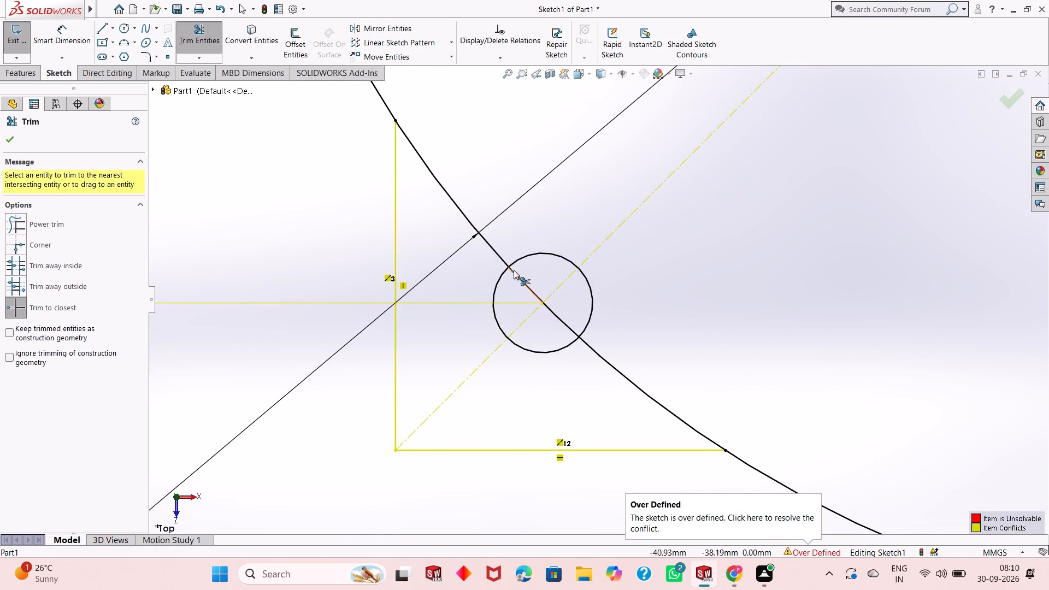
click(491, 246)
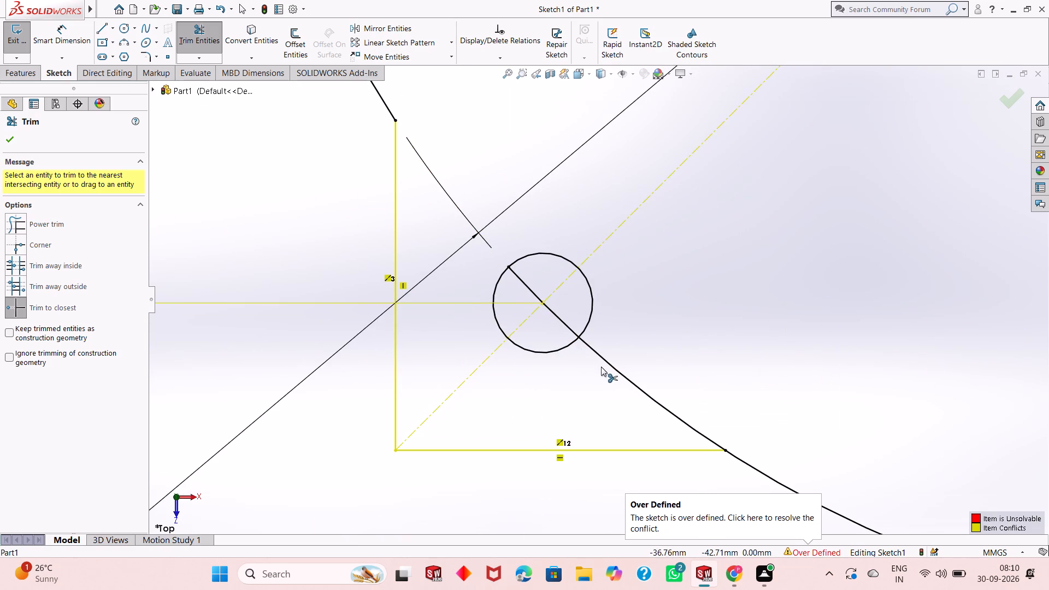
click(620, 371)
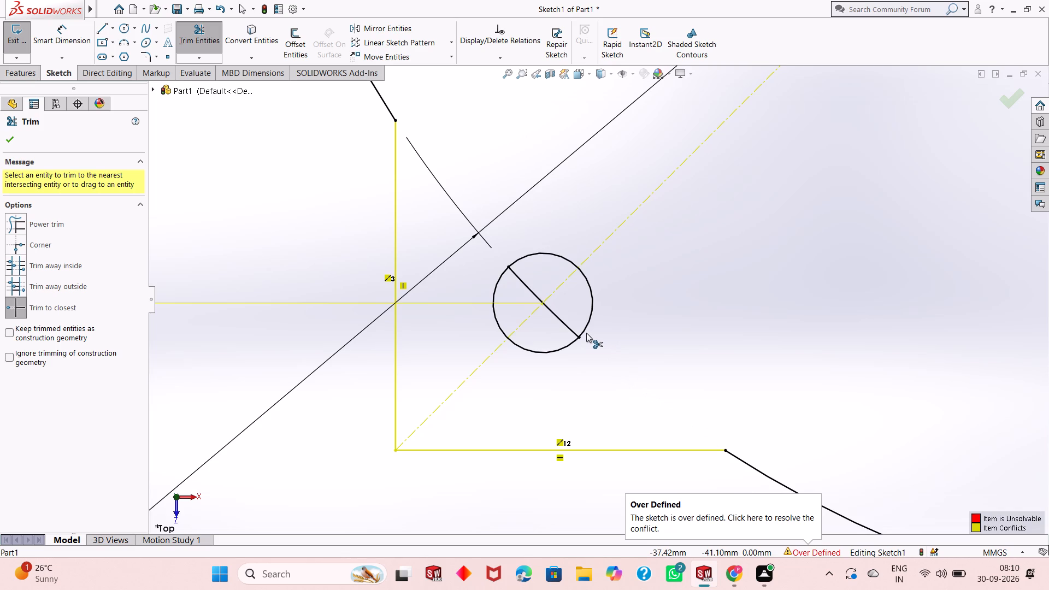
click(566, 328)
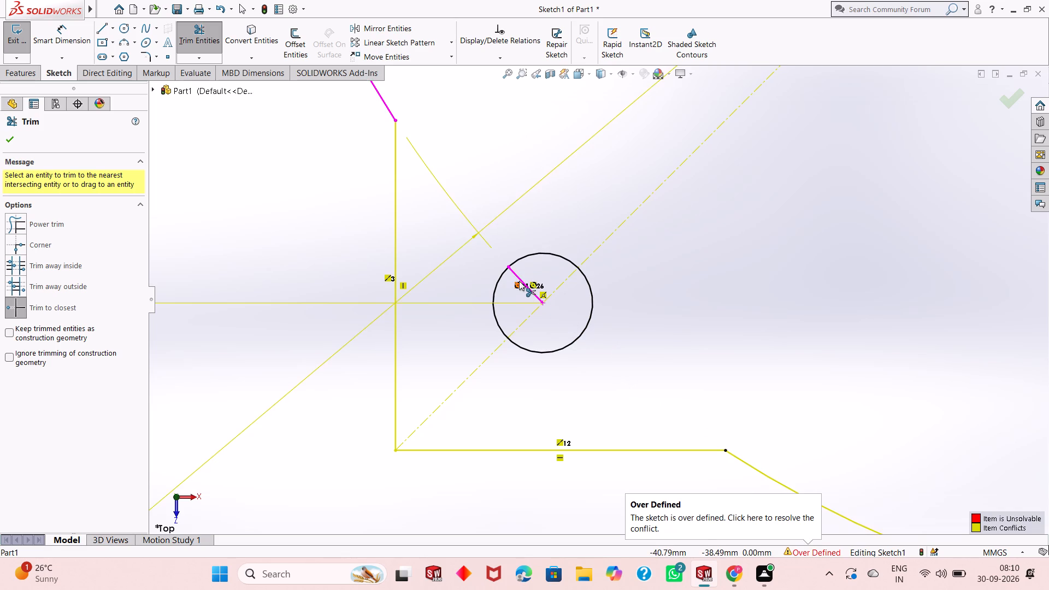
click(516, 275)
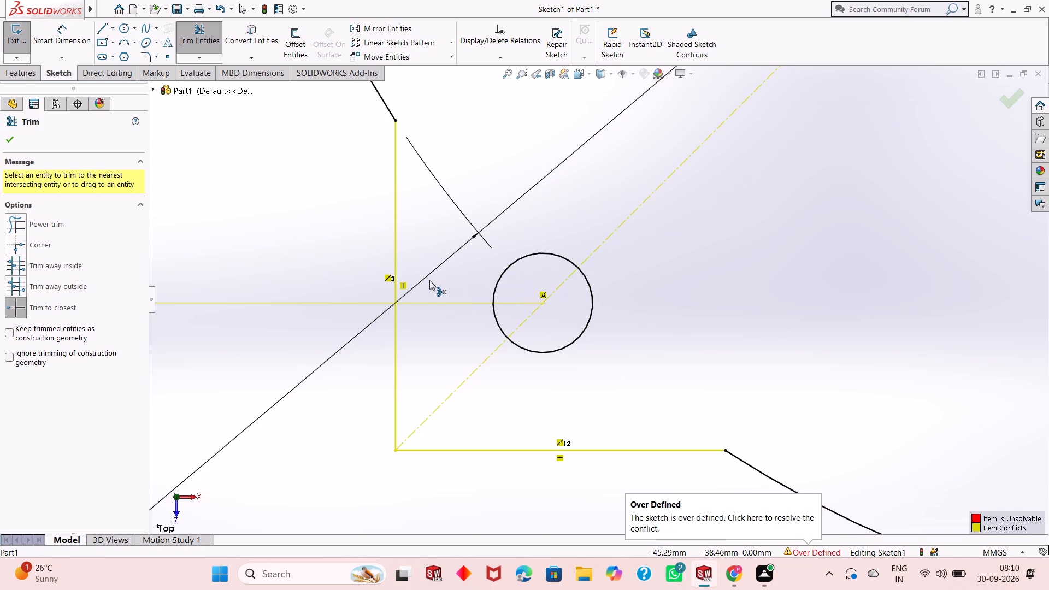
Trim away the 112 mm circle's arc within the lower-right corner, including both pieces inside the hole circle, and finish trimming.
scroll(429, 281, up, 10)
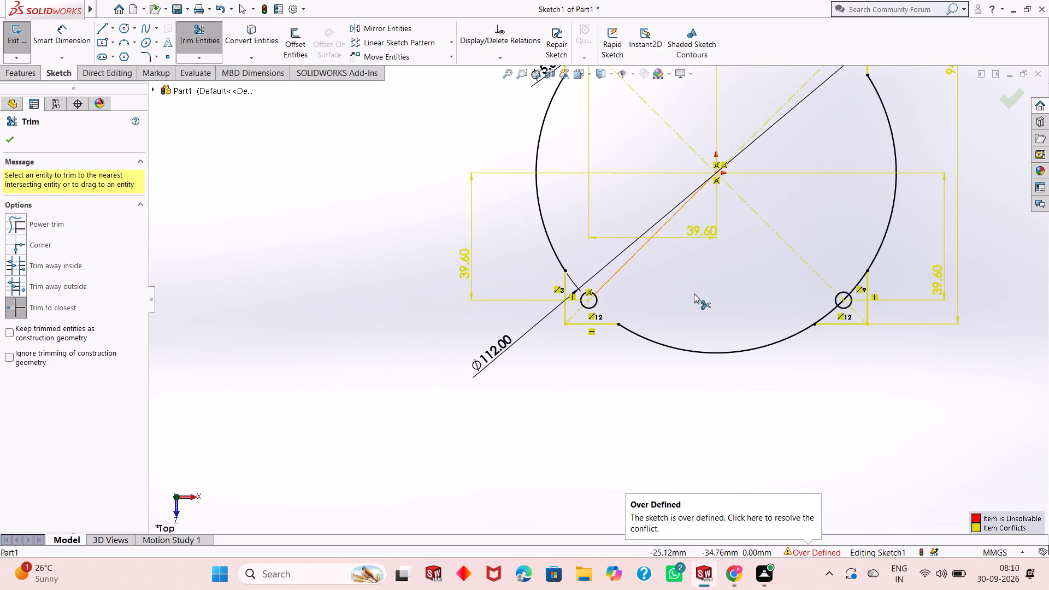
scroll(851, 298, down, 4)
scroll(737, 270, down, 4)
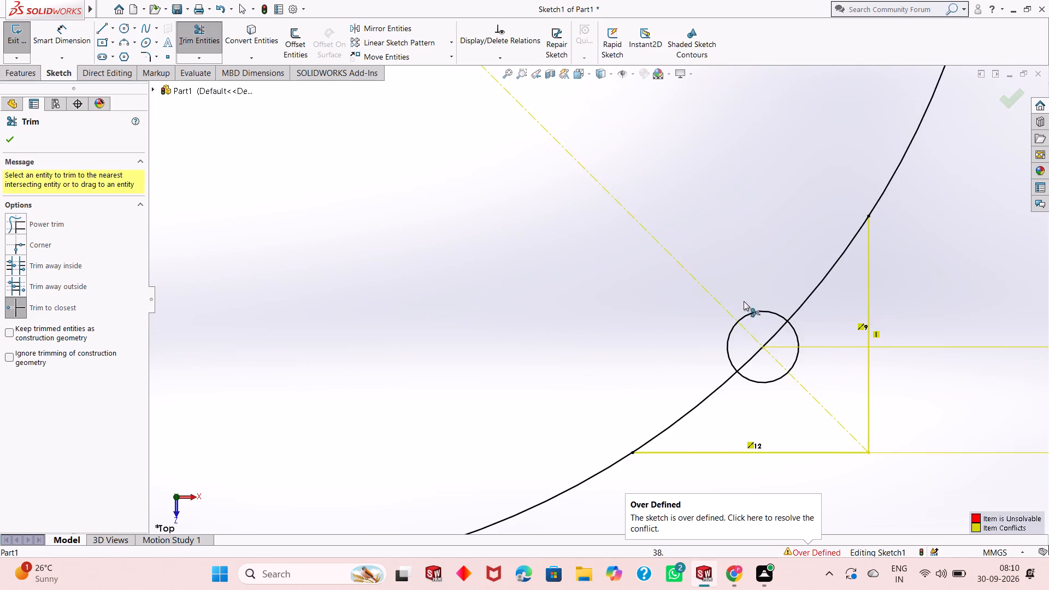
scroll(742, 317, down, 2)
click(677, 428)
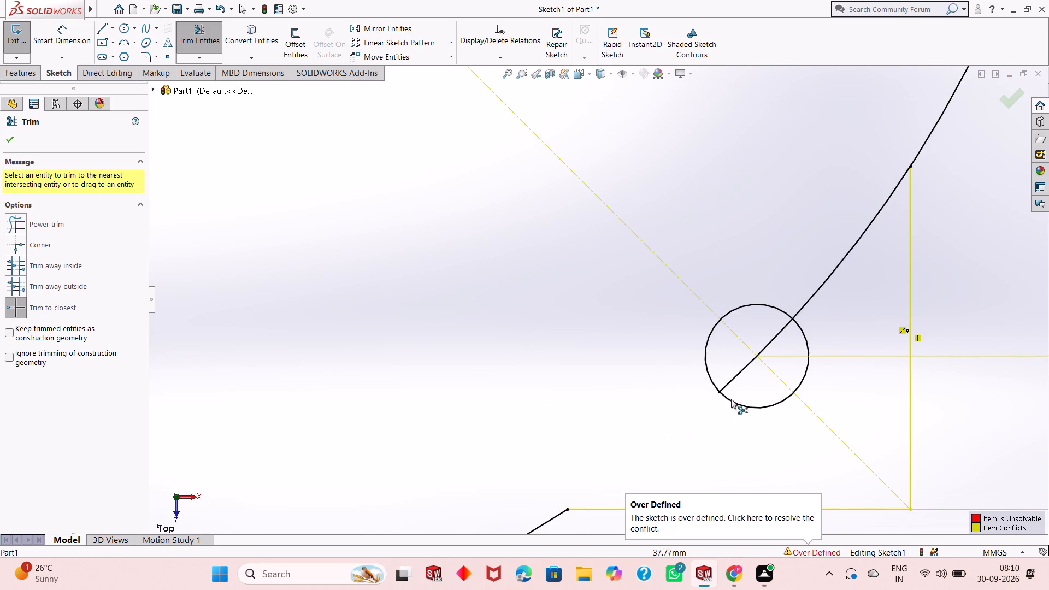
click(747, 369)
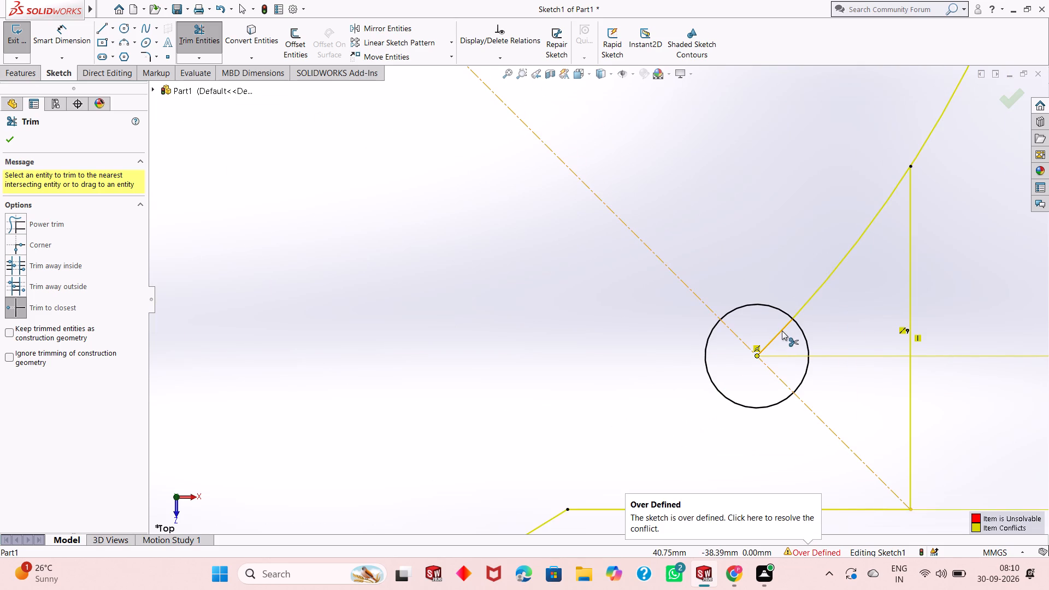
click(782, 331)
click(817, 295)
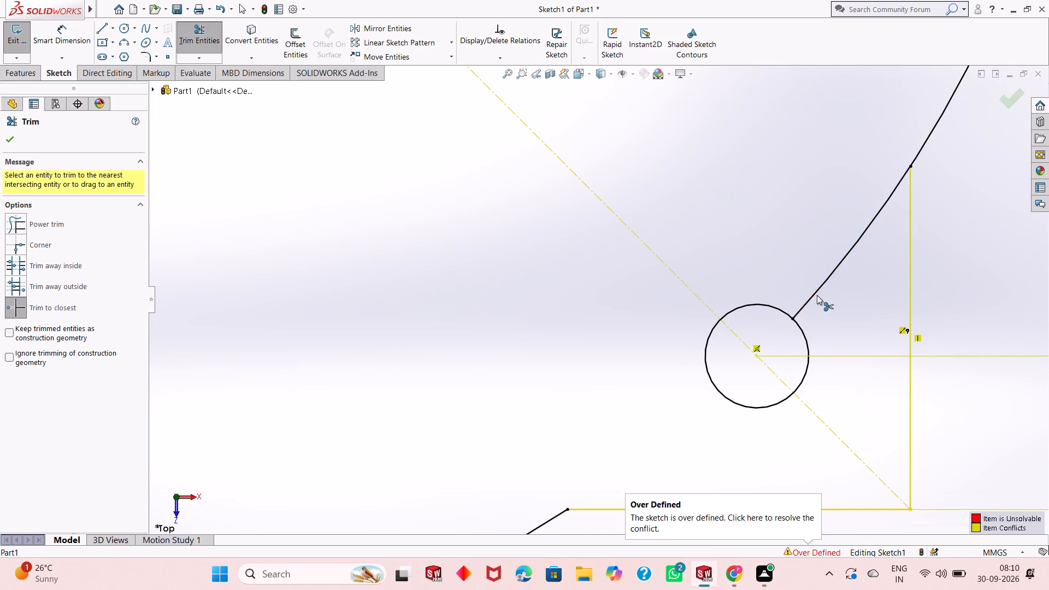
scroll(763, 349, up, 11)
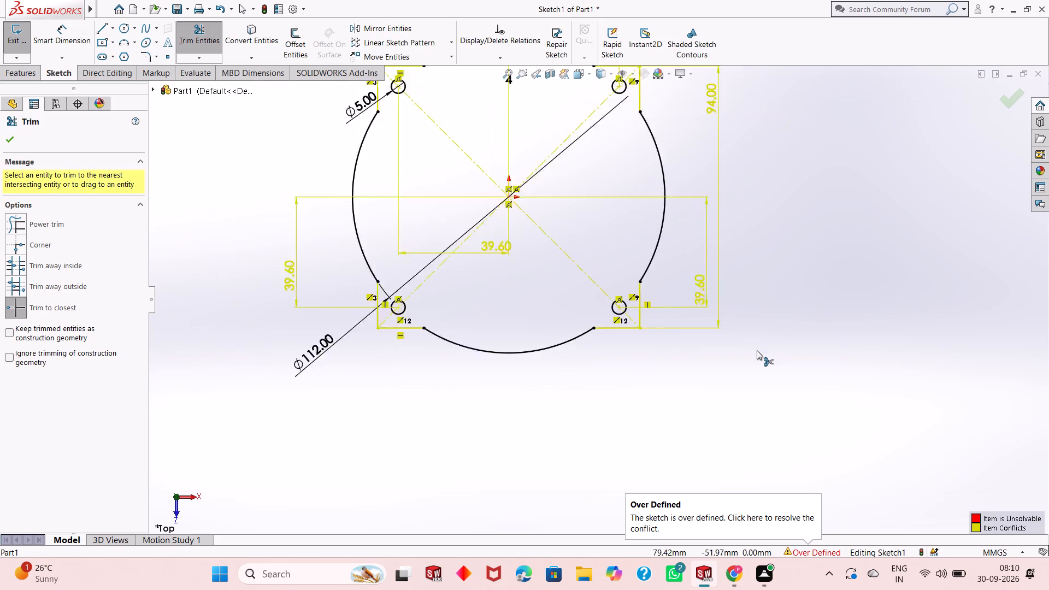
scroll(757, 350, up, 3)
scroll(563, 228, down, 5)
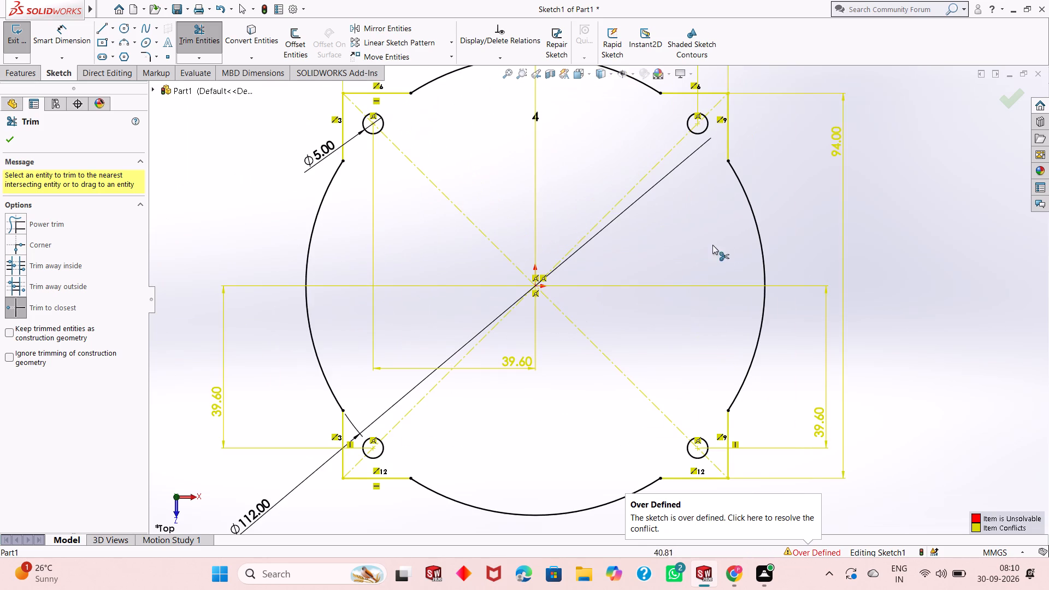
right_click(858, 233)
click(857, 268)
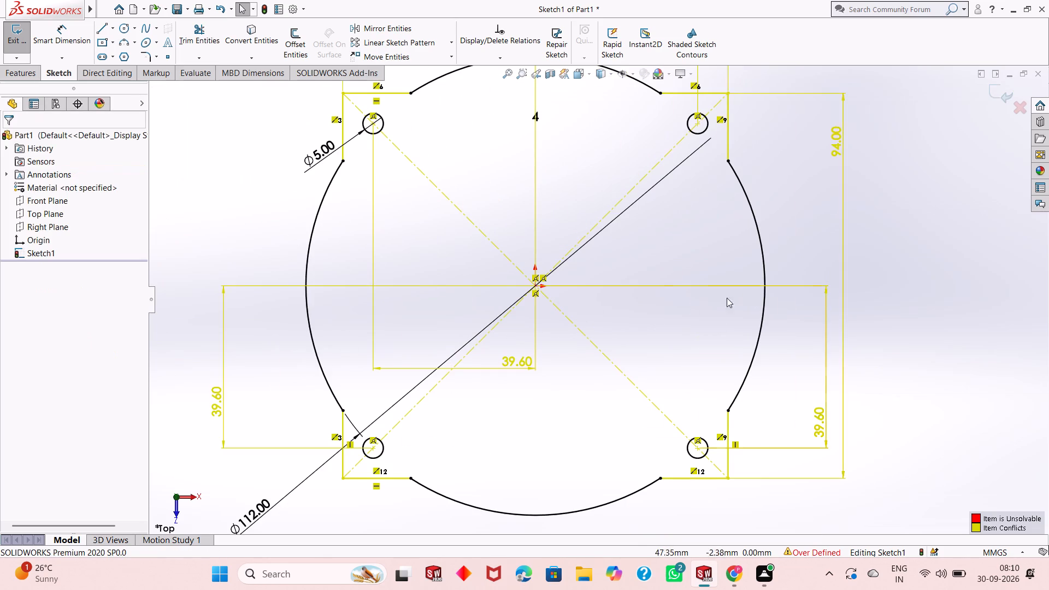
Delete the upper-left hole's horizontal 39.60 dimension and the vertical 39.60 dimensions of the lower-left and lower-right holes.
right_click(517, 365)
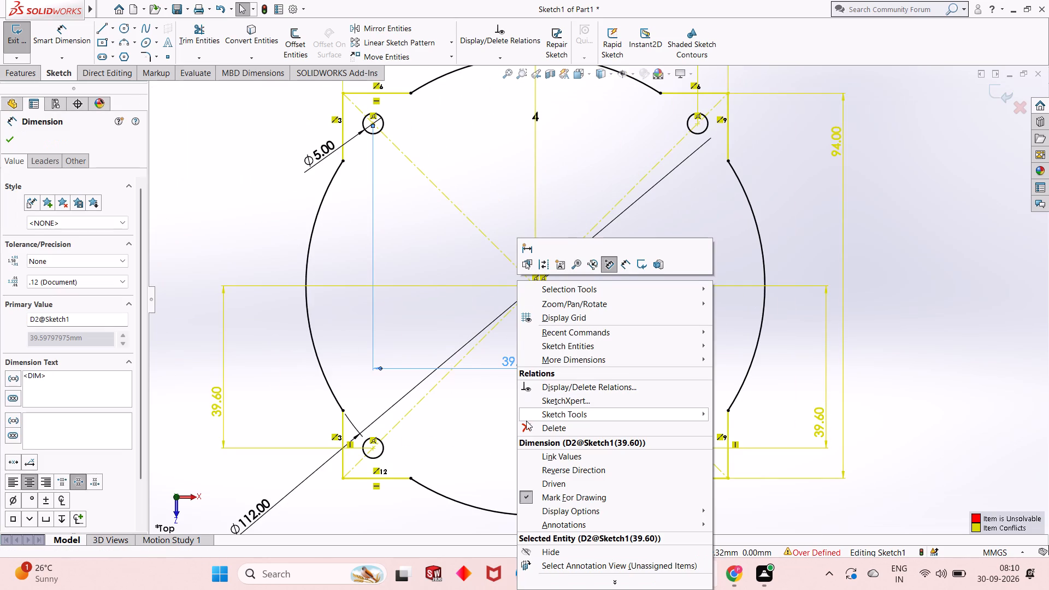
click(526, 421)
click(526, 427)
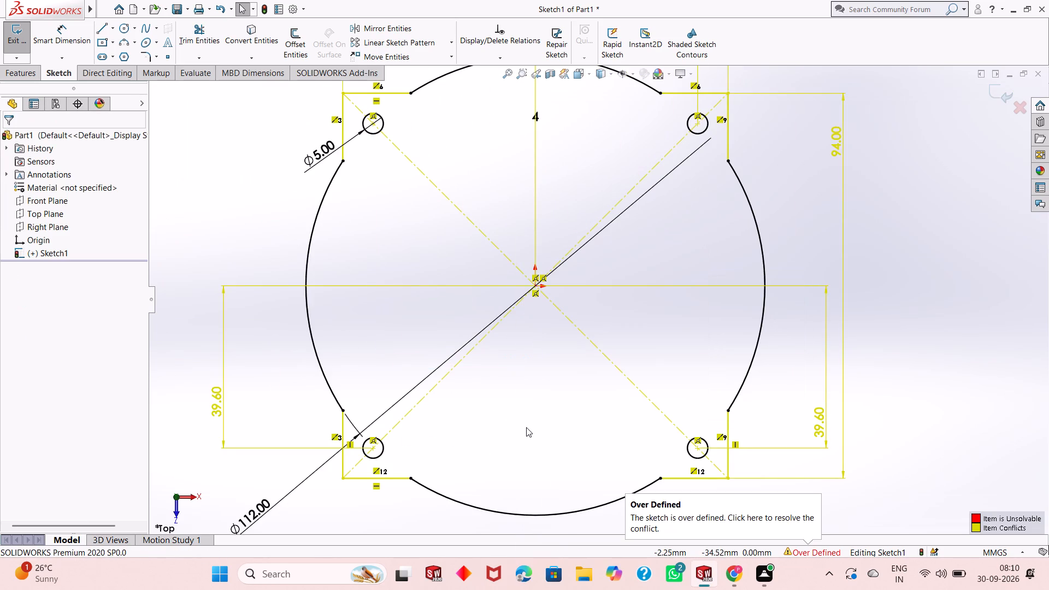
right_click(221, 412)
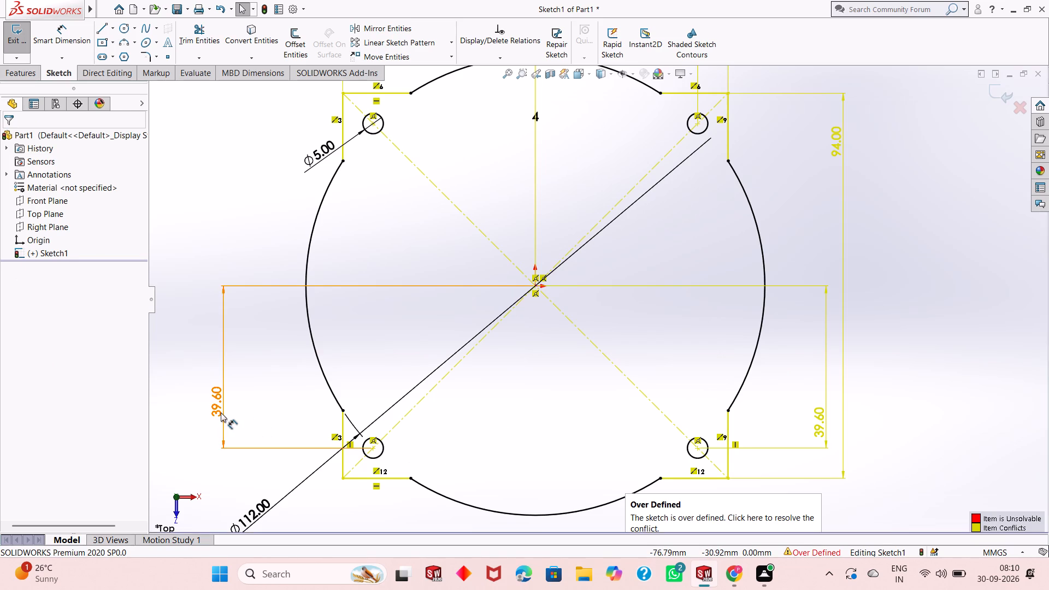
click(288, 426)
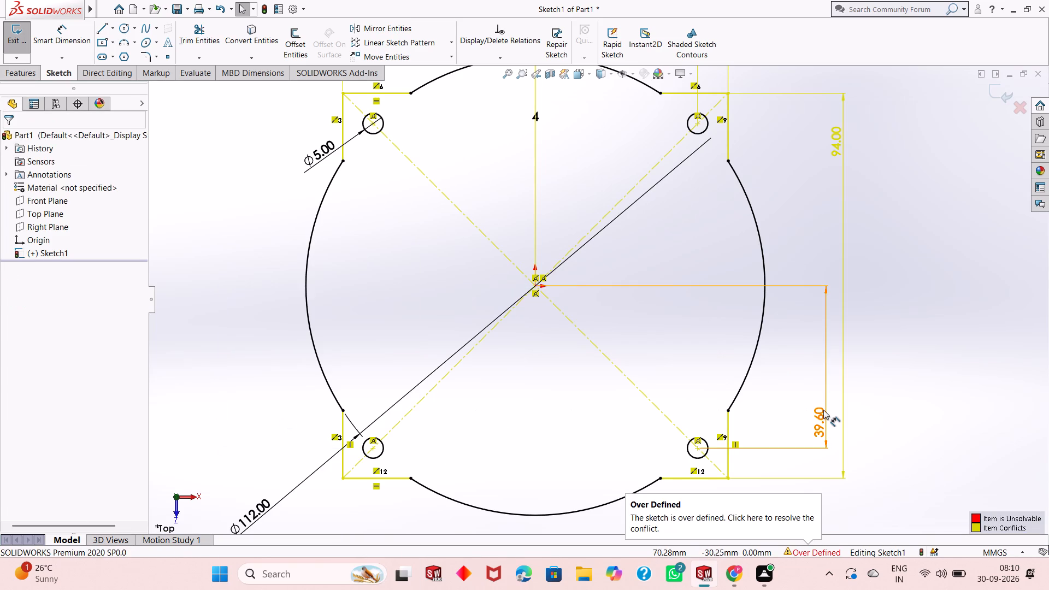
right_click(824, 411)
click(845, 431)
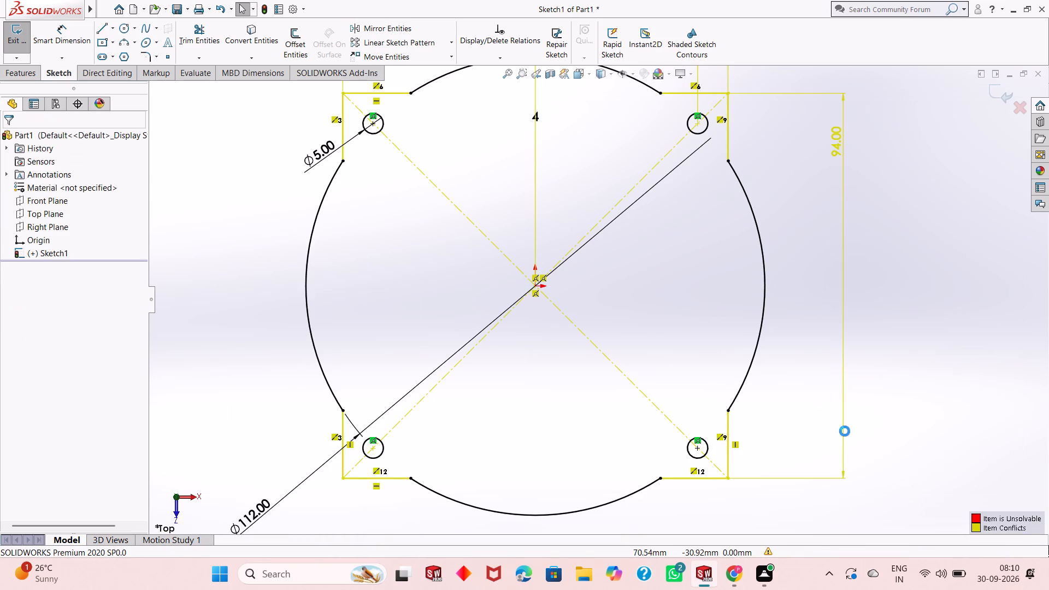
Delete the square's two diagonal construction lines crossing at the origin.
click(647, 398)
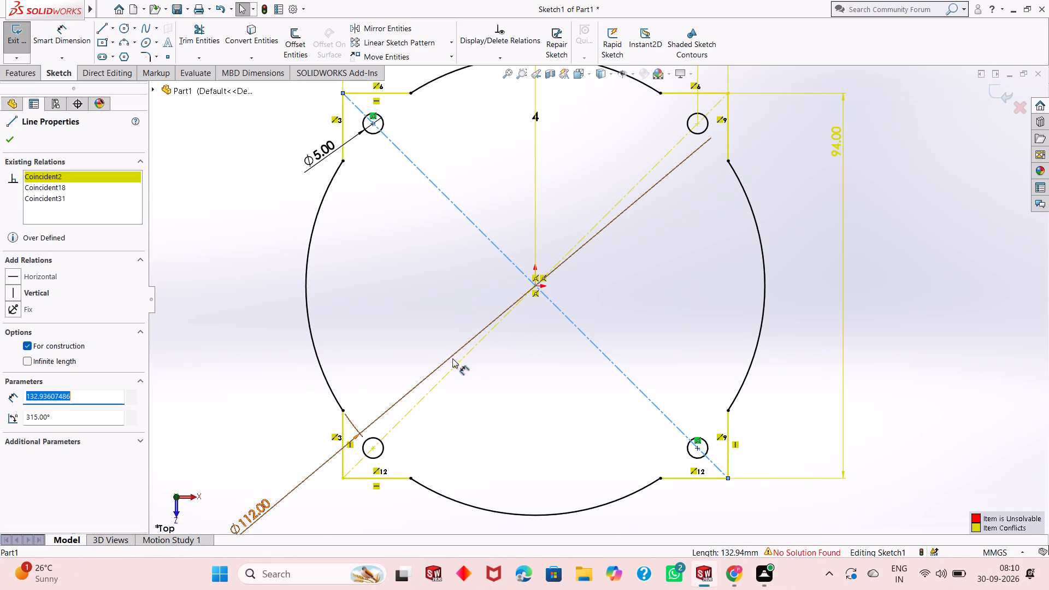
ctrl+click(445, 375)
right_click(540, 343)
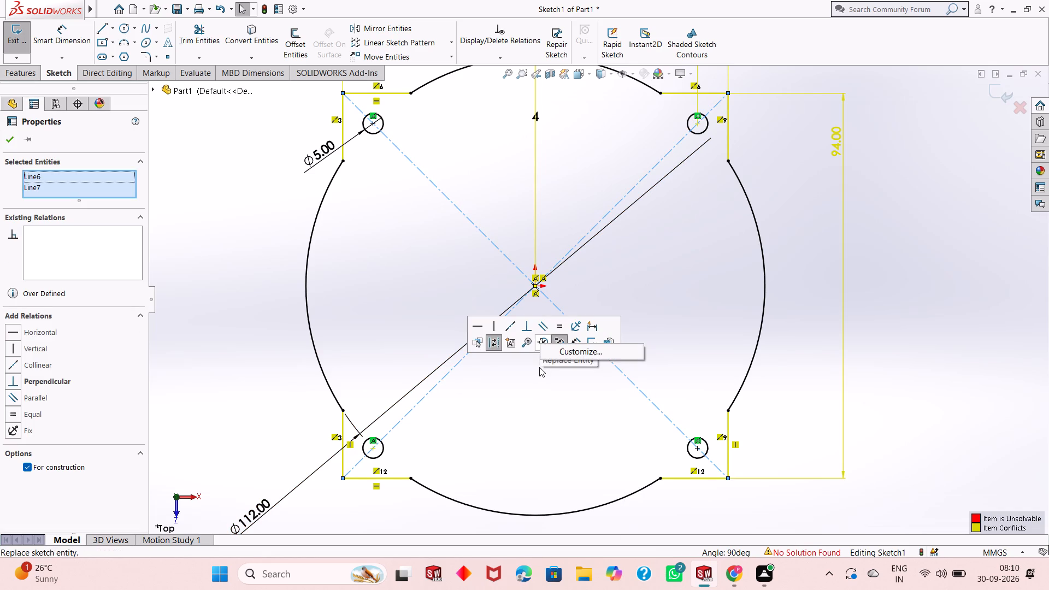
right_click(531, 373)
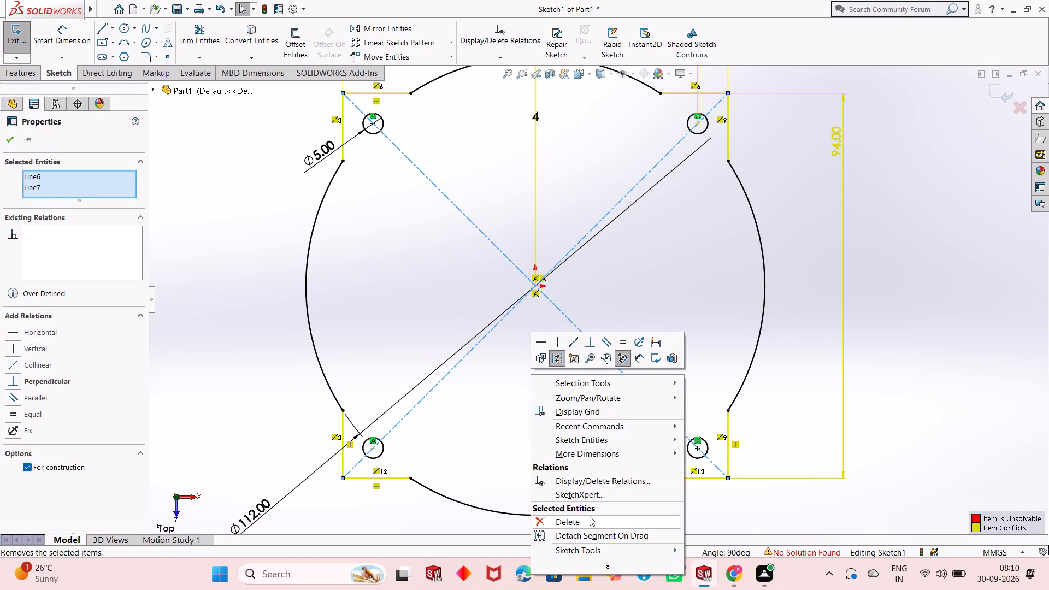
click(590, 516)
scroll(539, 427, up, 1)
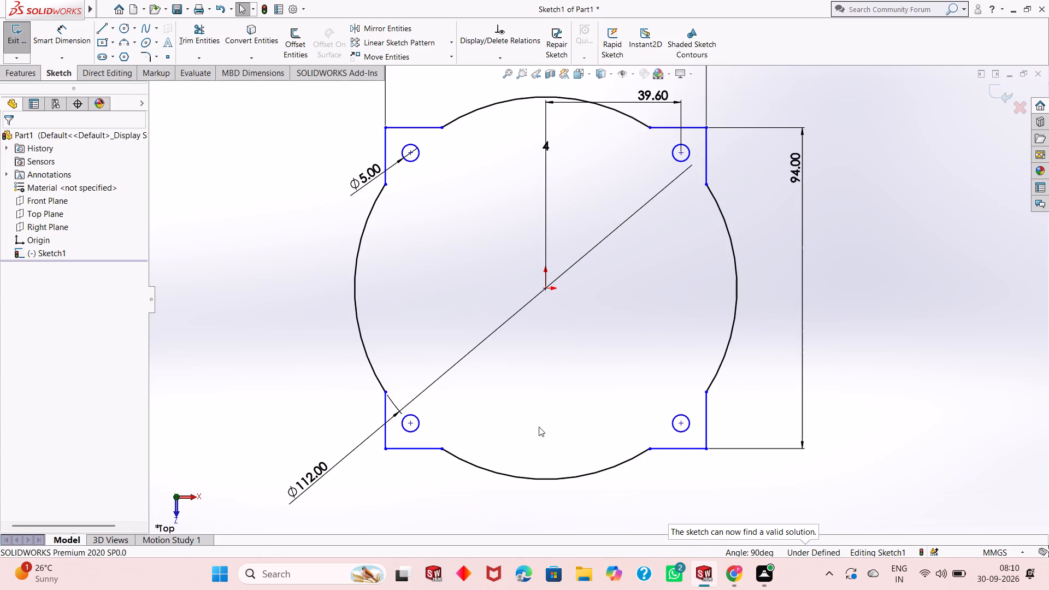
Dimension the vertical distance from the upper-left hole's centre to the origin at 39.60 mm, placed outside the profile.
click(64, 38)
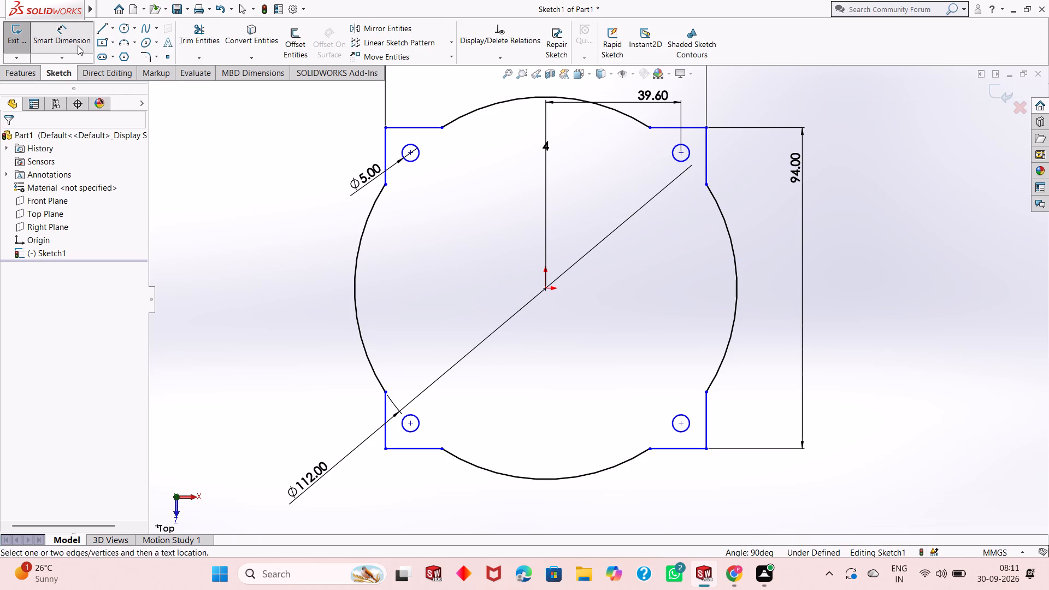
click(412, 155)
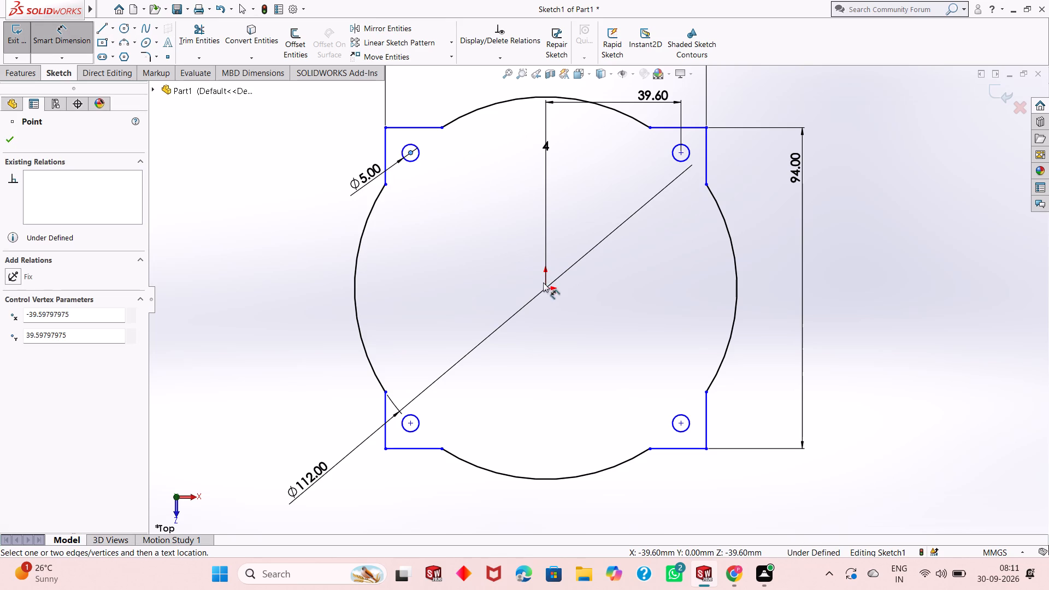
click(545, 287)
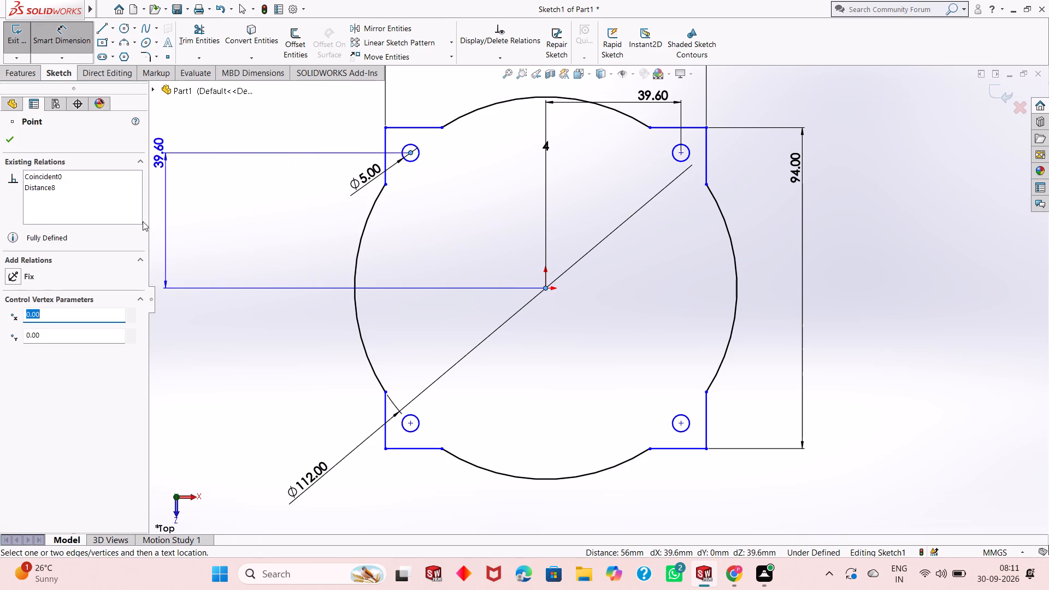
click(230, 229)
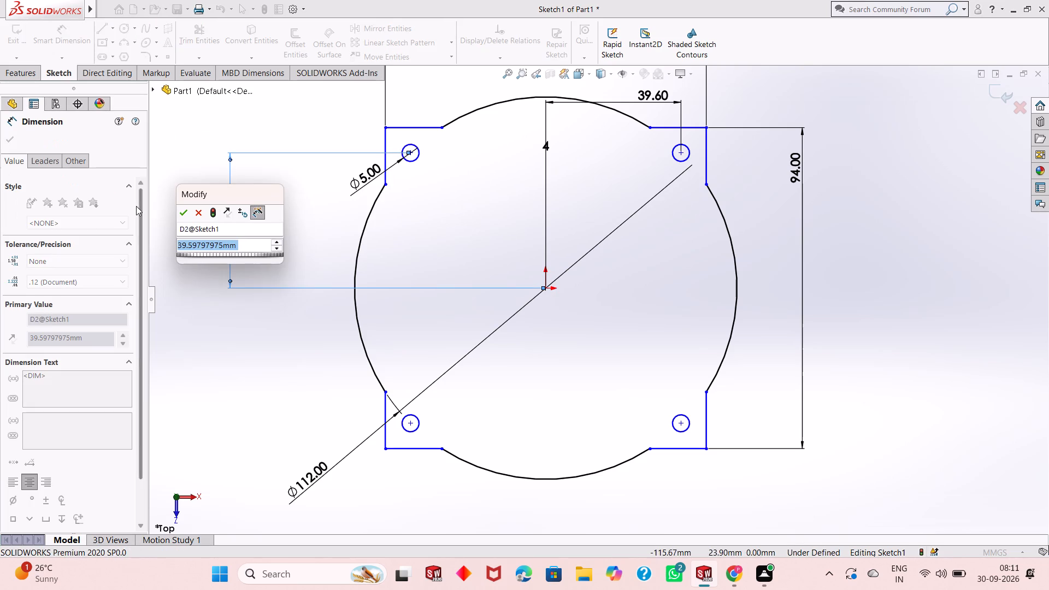
click(185, 211)
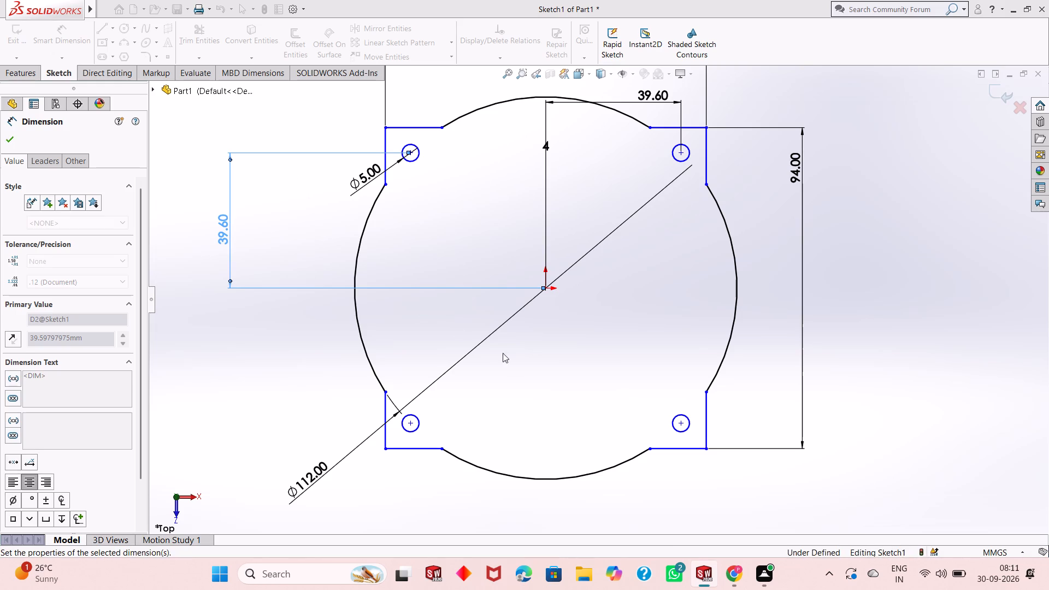
Dimension the horizontal distance from the lower-left hole's centre to the origin at 39.60 mm, placed level with the hole.
click(545, 291)
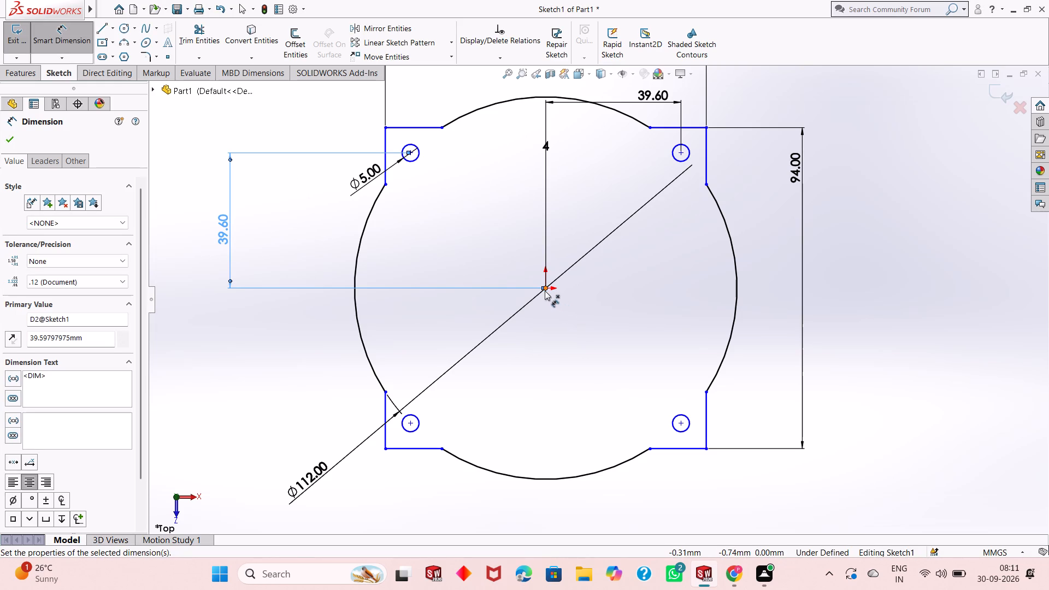
click(409, 422)
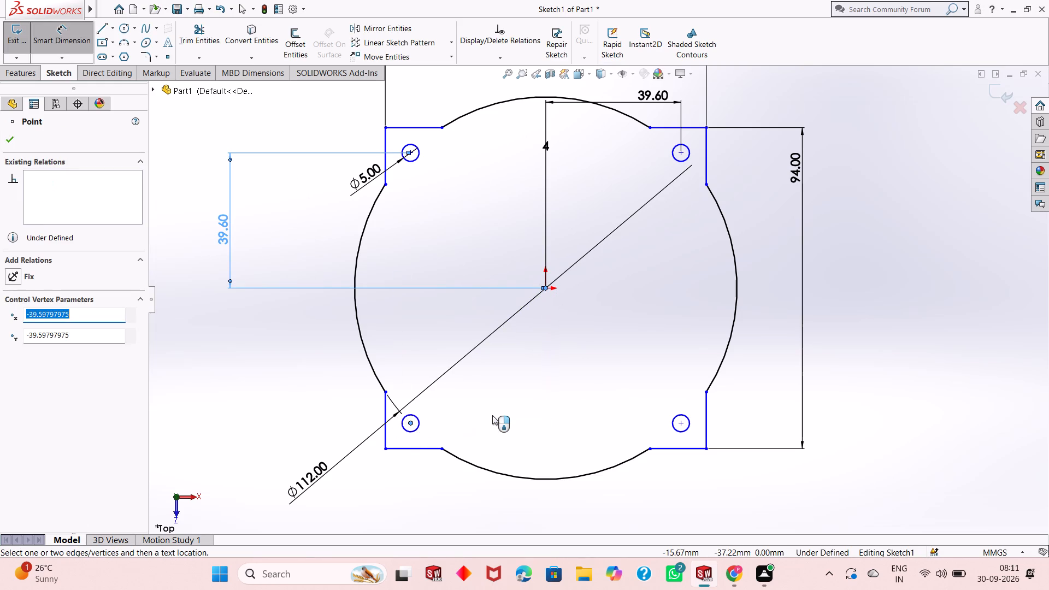
click(475, 424)
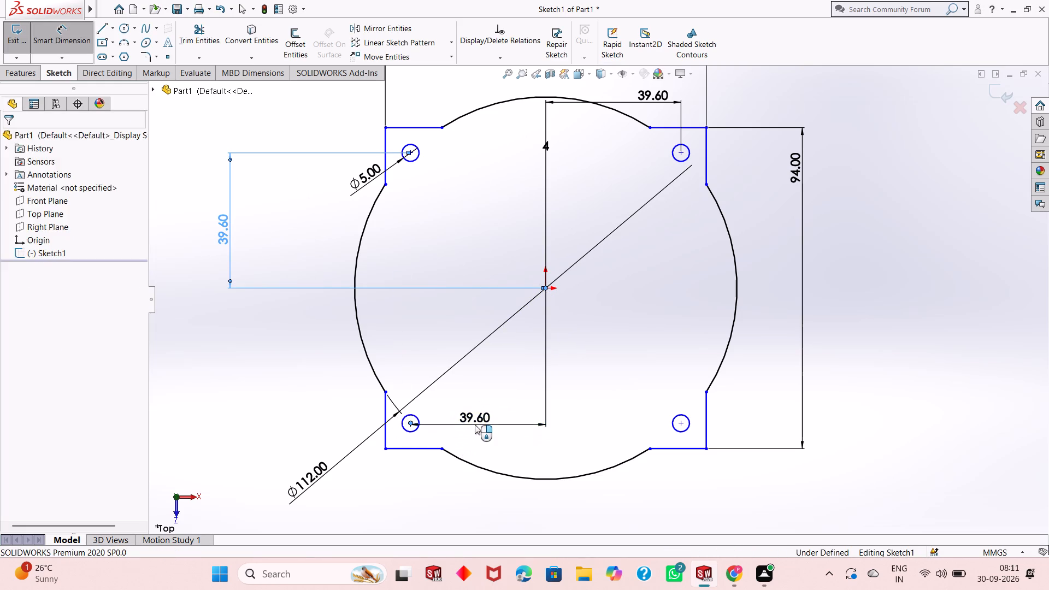
click(421, 405)
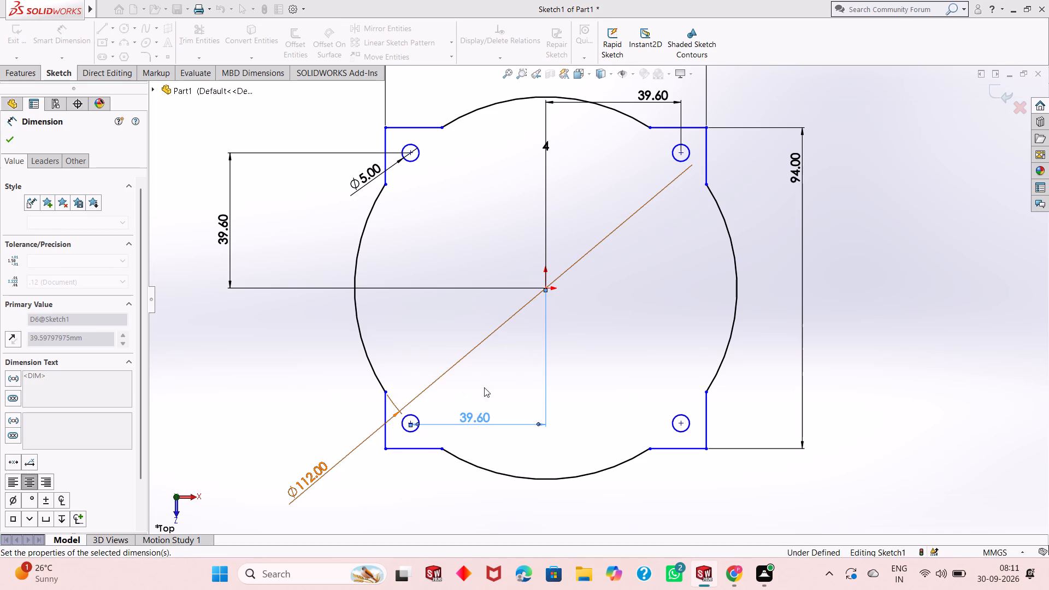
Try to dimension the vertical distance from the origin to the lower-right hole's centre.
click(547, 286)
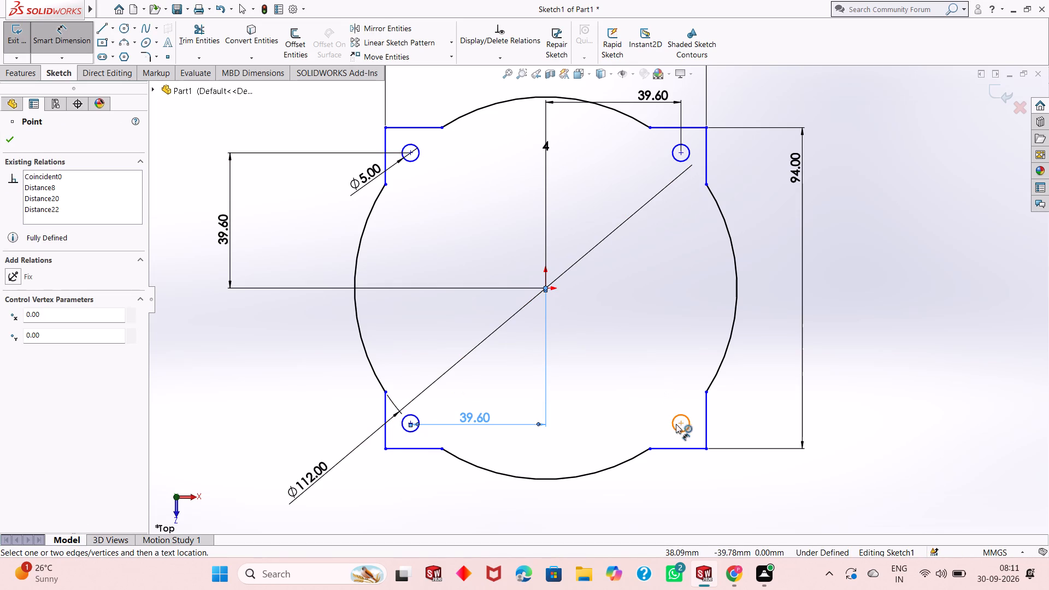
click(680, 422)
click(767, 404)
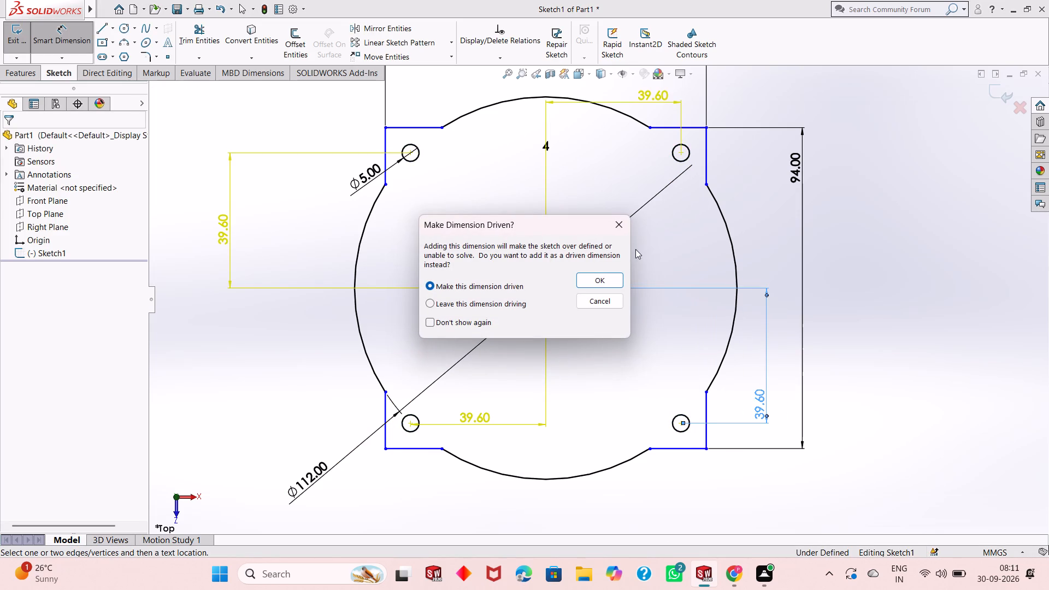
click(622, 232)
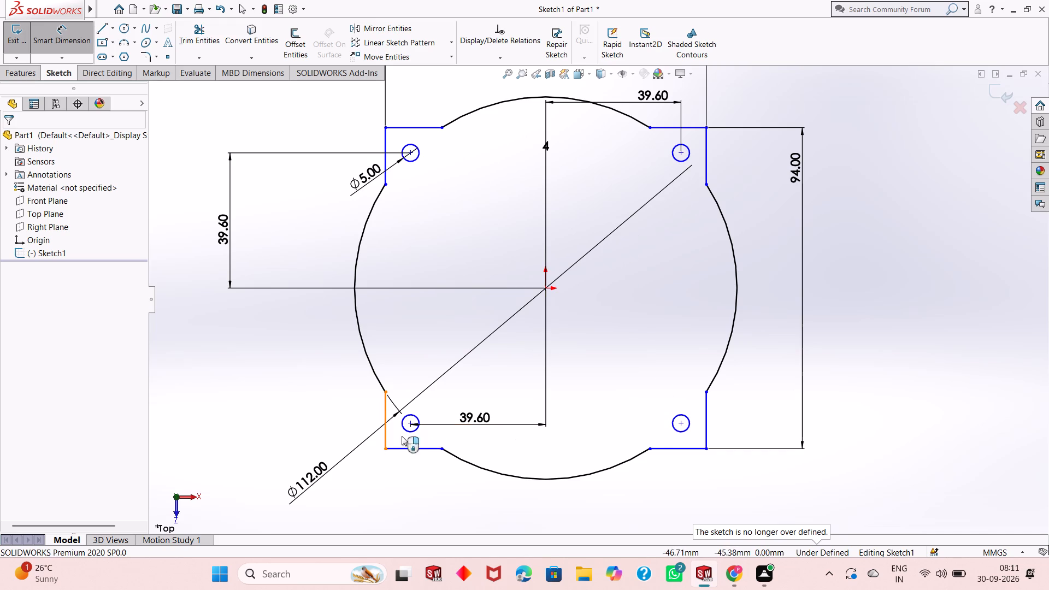
Dimension the horizontal distance from the origin to the lower-right hole's centre at 39.60 mm, placed inside the profile just above the origin.
click(546, 287)
click(678, 423)
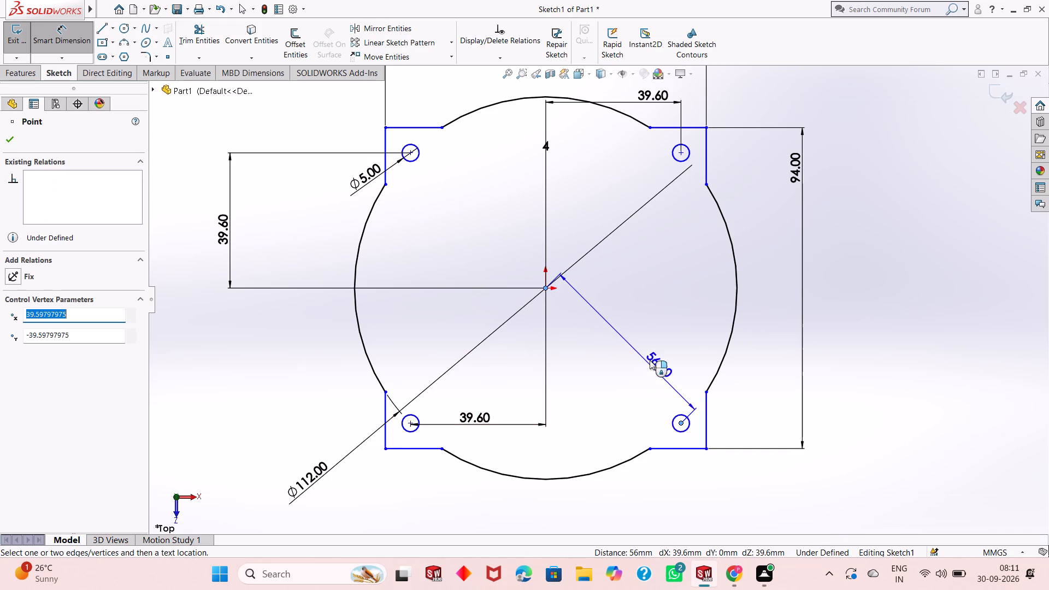
click(592, 240)
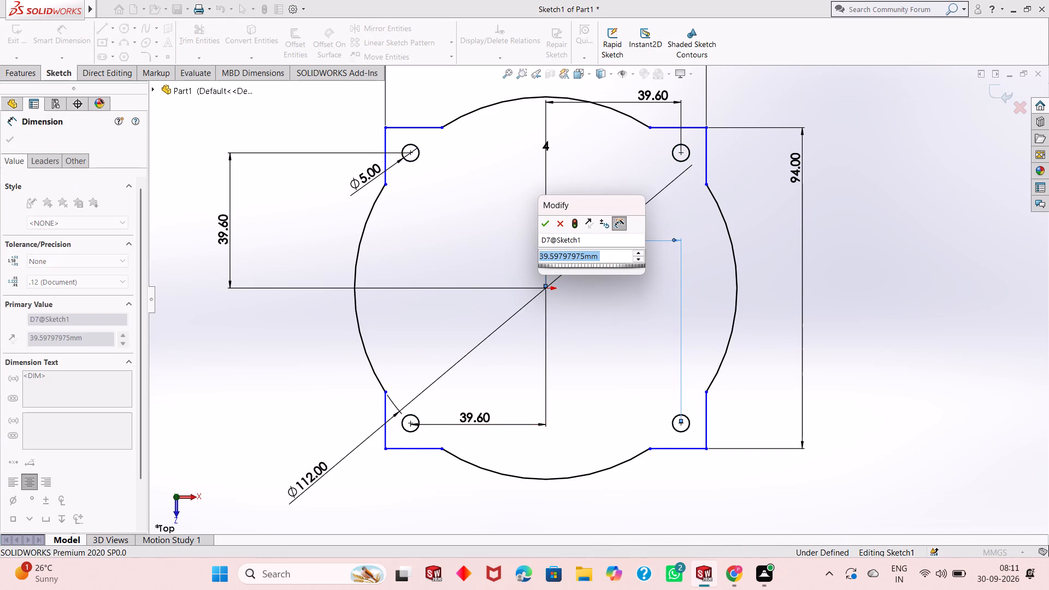
click(543, 223)
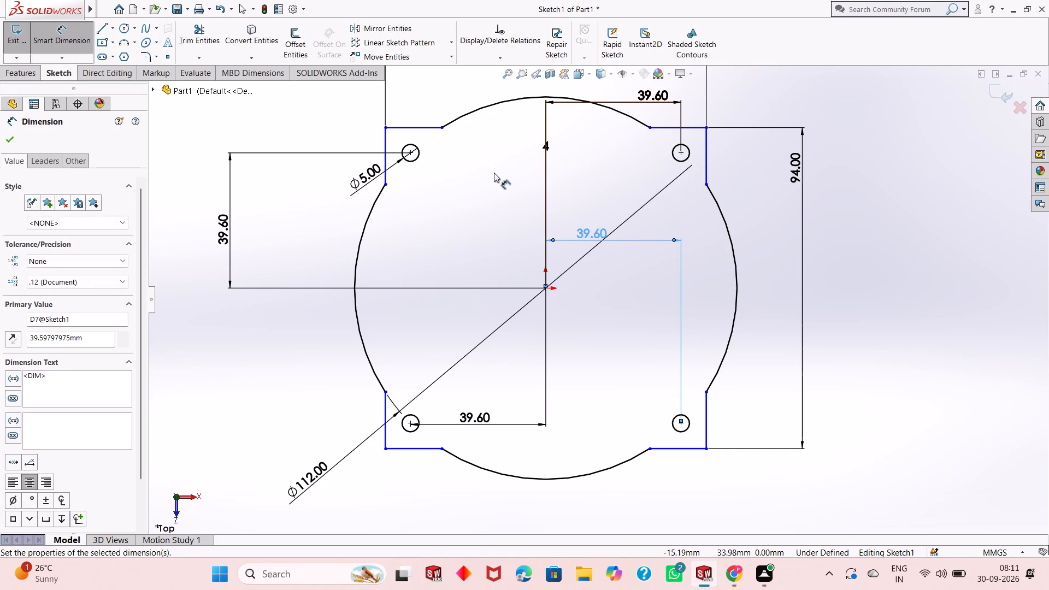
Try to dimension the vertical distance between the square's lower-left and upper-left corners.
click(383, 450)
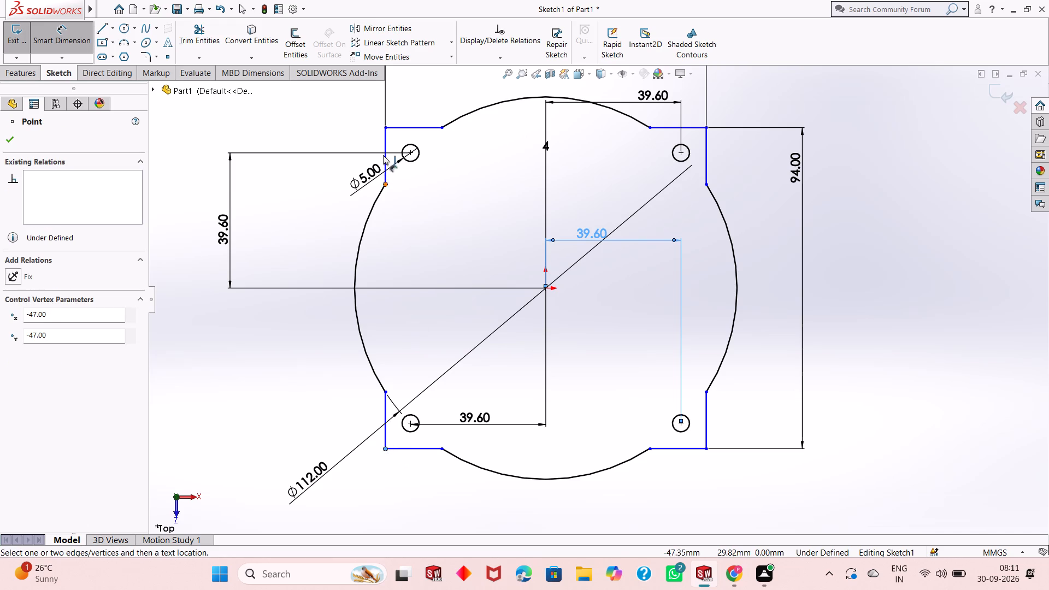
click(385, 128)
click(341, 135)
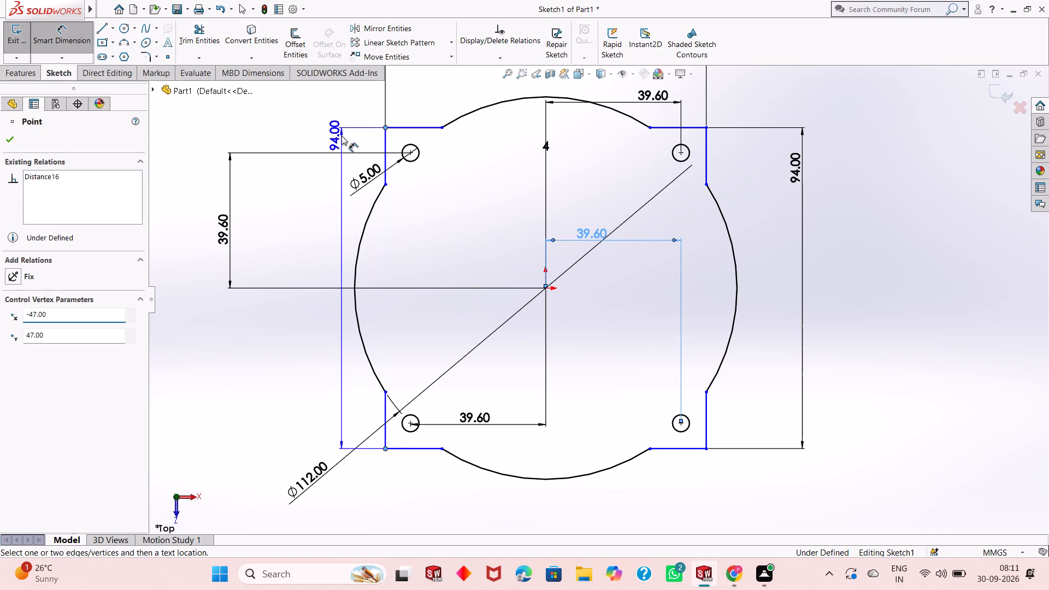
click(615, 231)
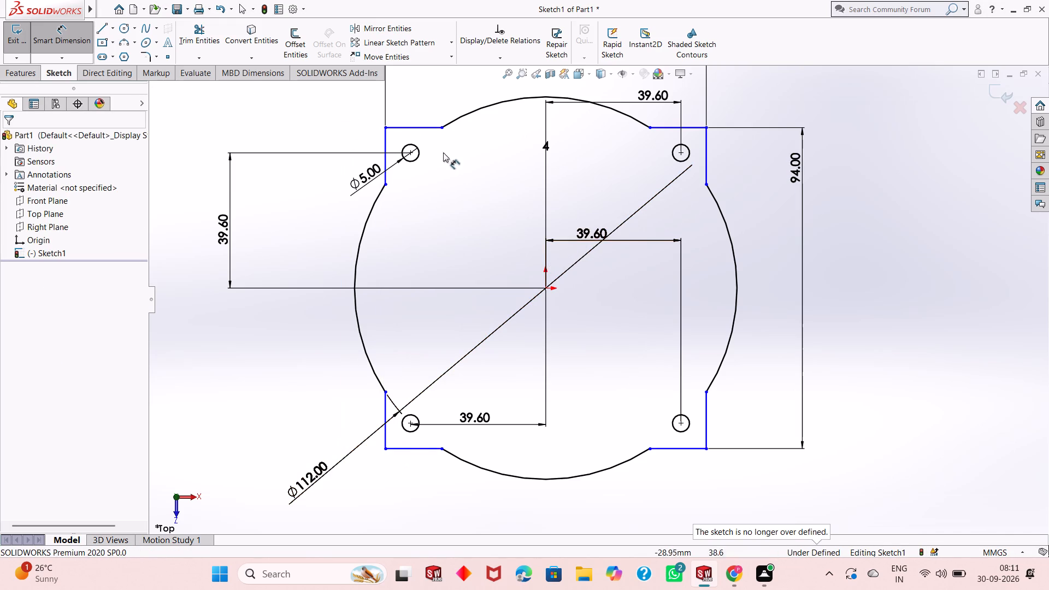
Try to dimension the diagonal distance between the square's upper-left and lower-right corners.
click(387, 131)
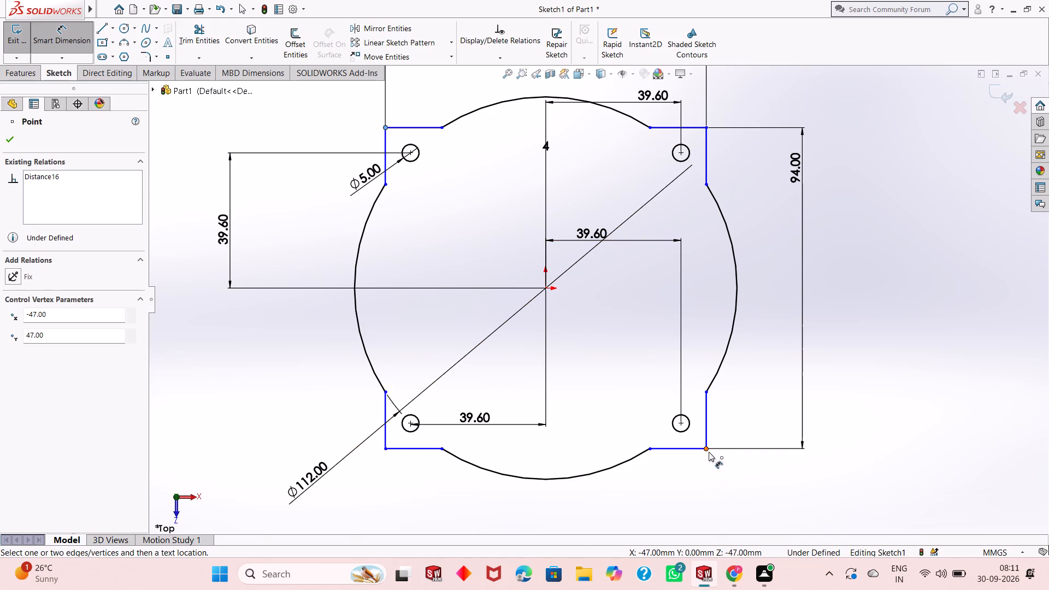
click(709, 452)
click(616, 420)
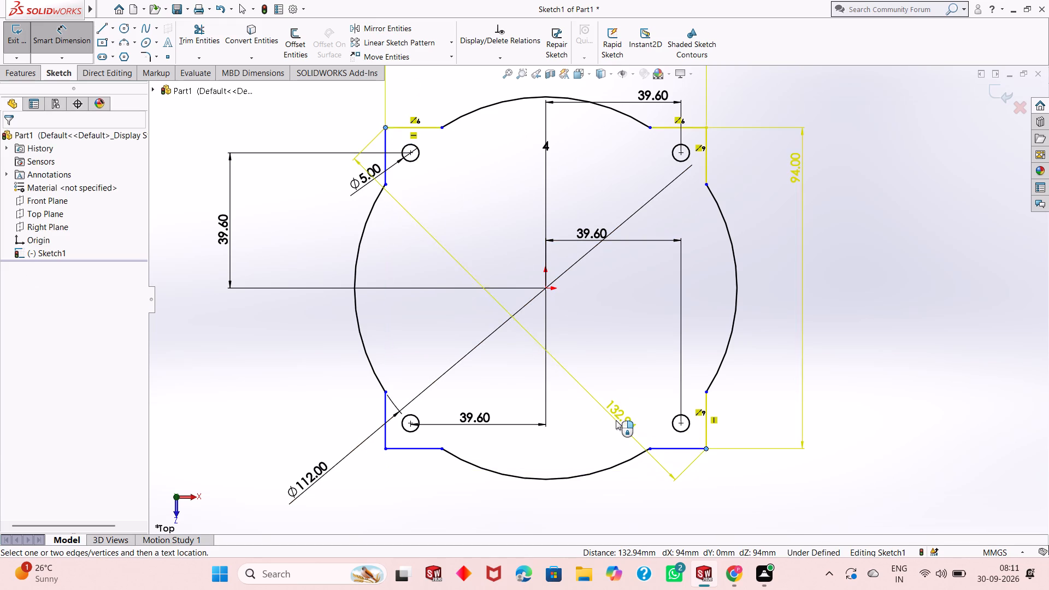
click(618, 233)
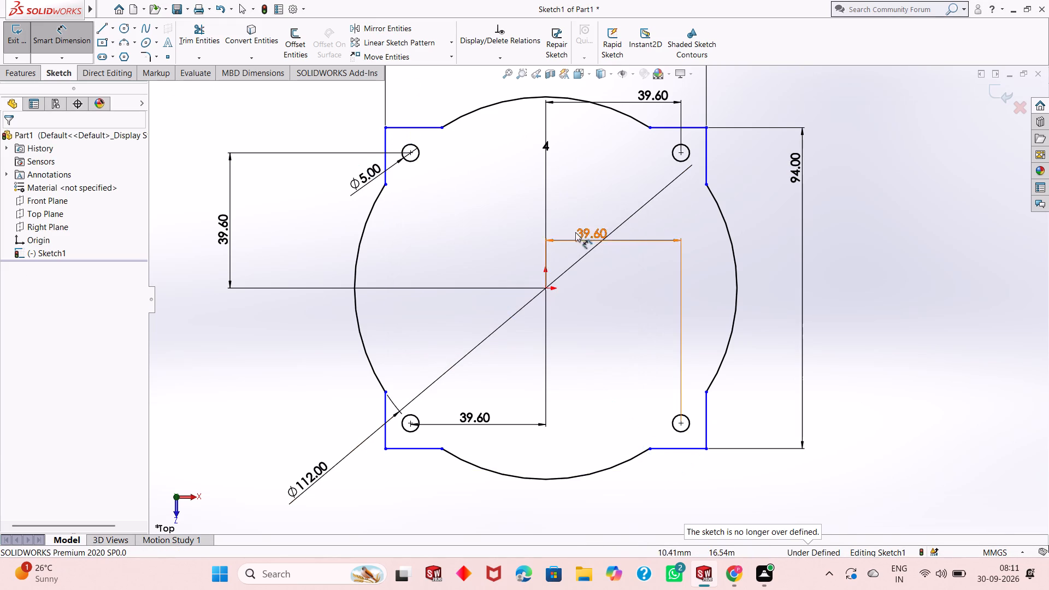
Dimension the vertical distance from the upper-left corner's horizontal edge to the origin at 47 mm, placed outside the 39.60 dimension.
click(548, 292)
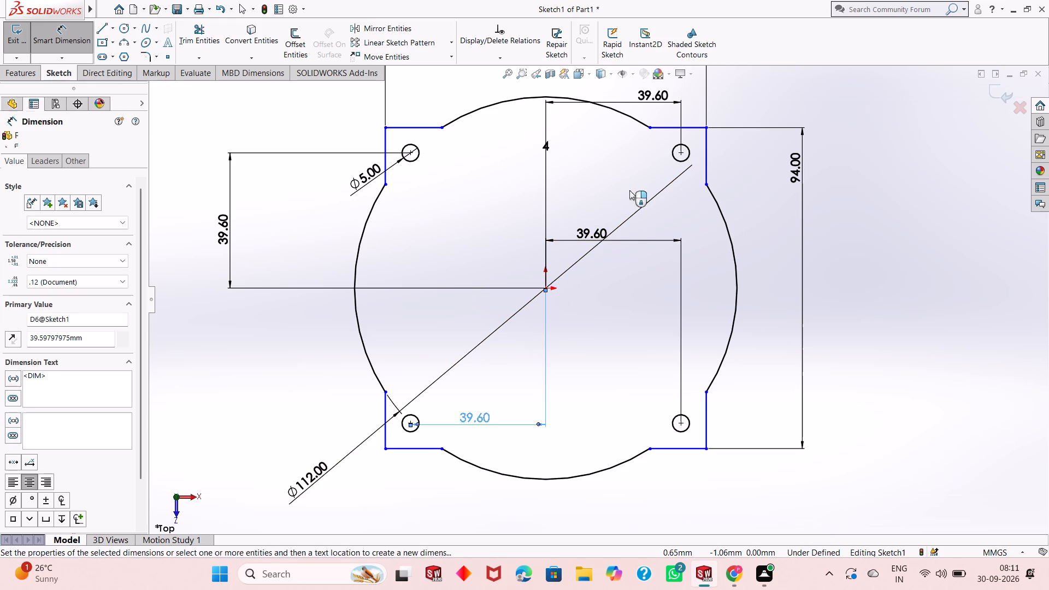
click(425, 127)
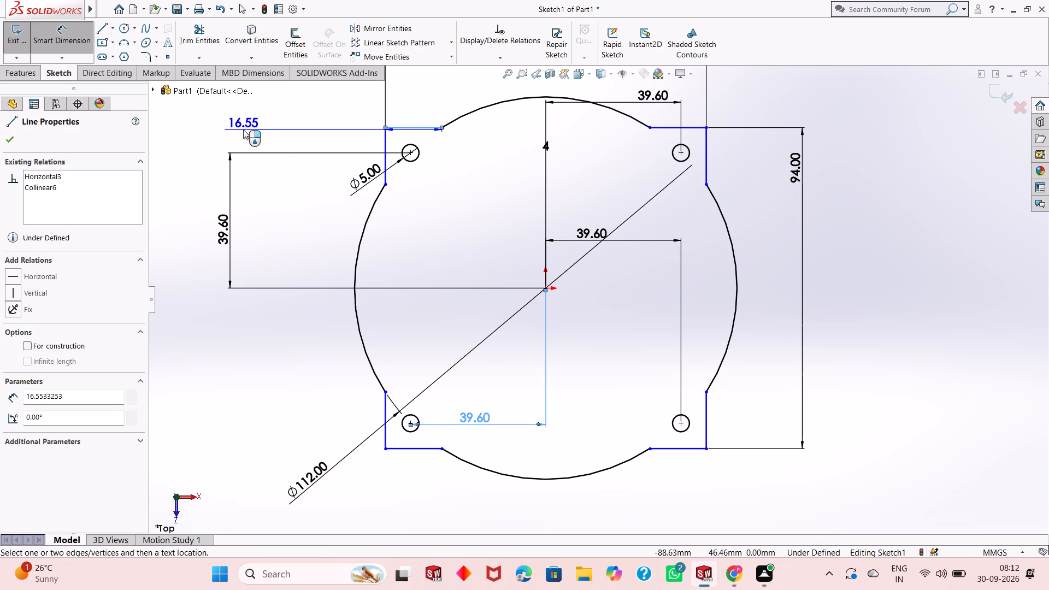
click(546, 287)
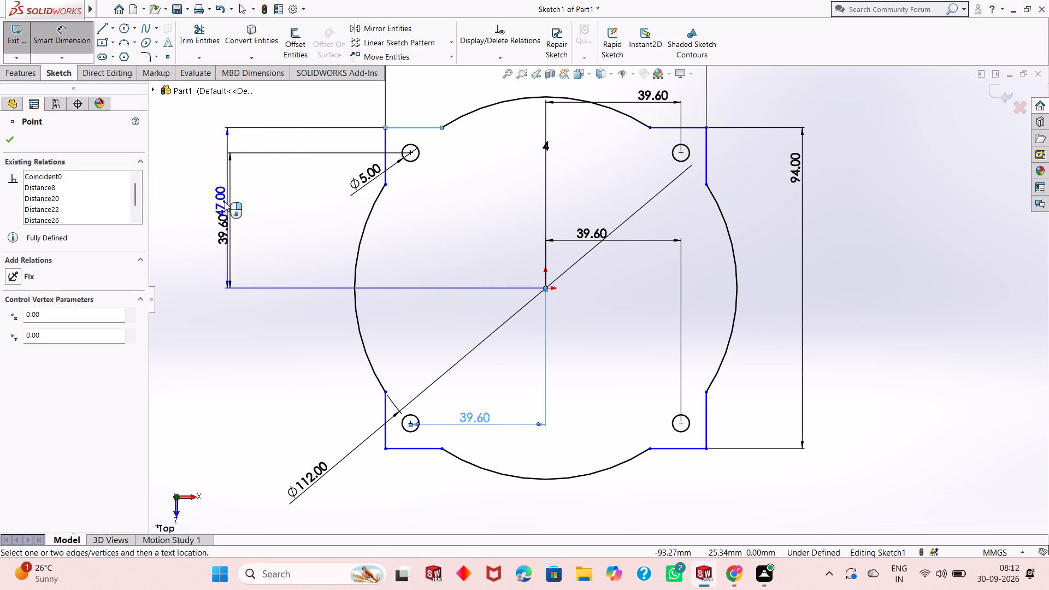
click(204, 214)
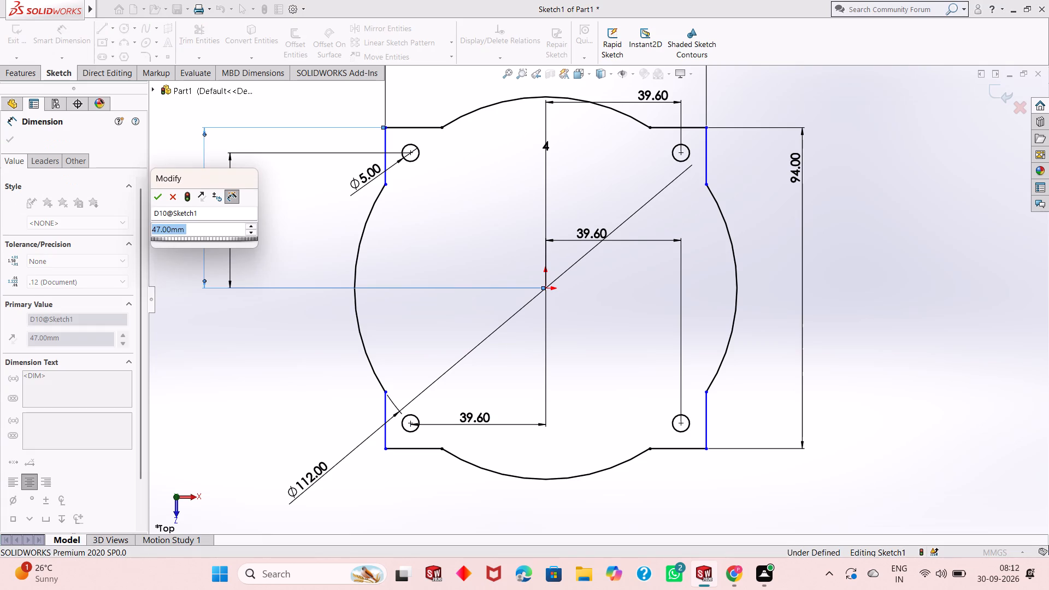
click(158, 192)
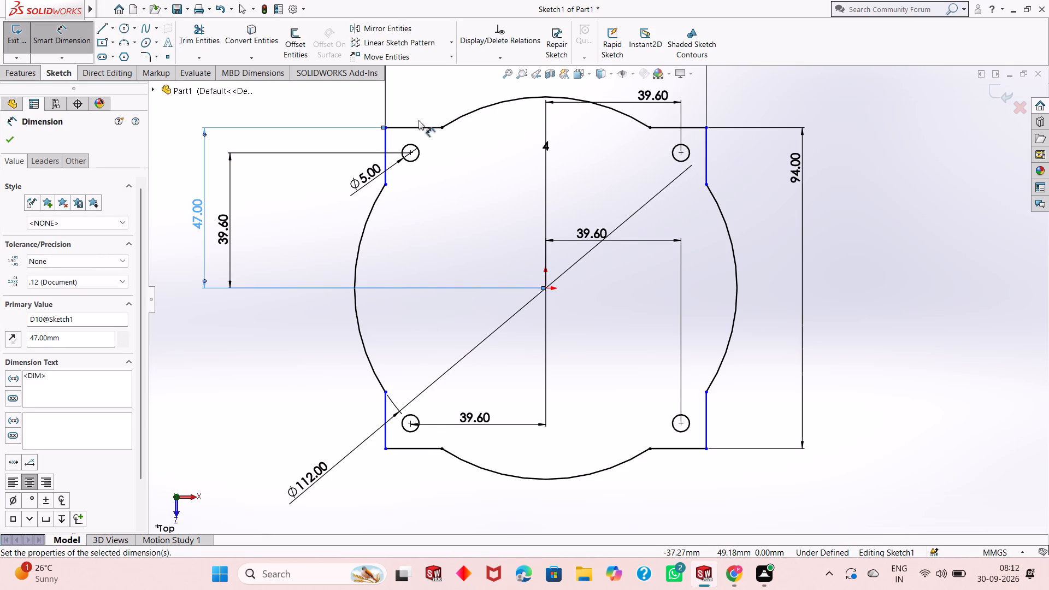
Dimension the horizontal distance from the upper-left corner's vertical edge to the origin at 47 mm, placed below the origin, and finish dimensioning.
click(386, 146)
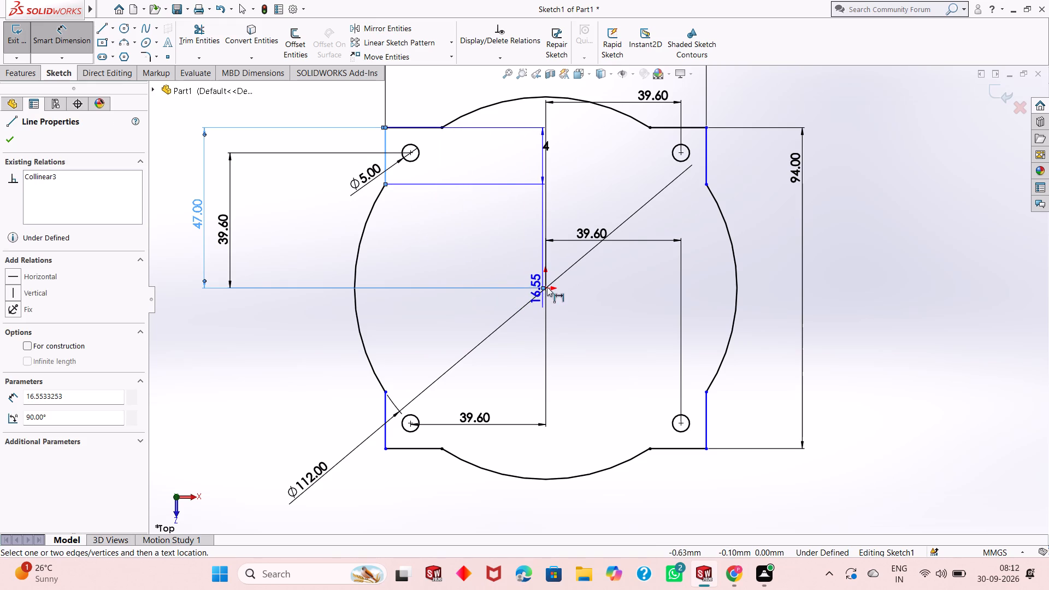
click(548, 286)
click(522, 333)
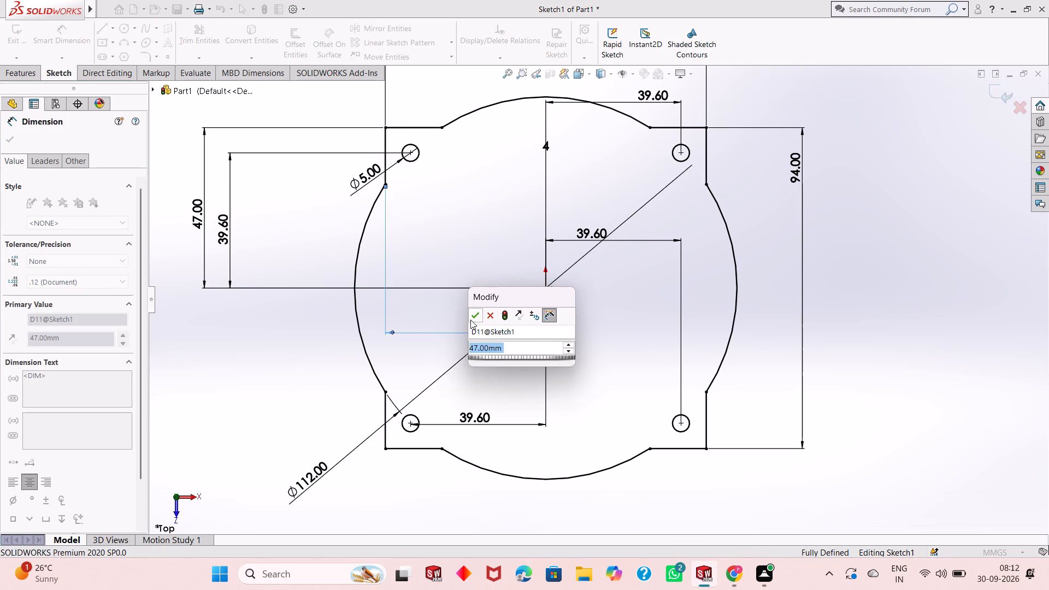
click(478, 315)
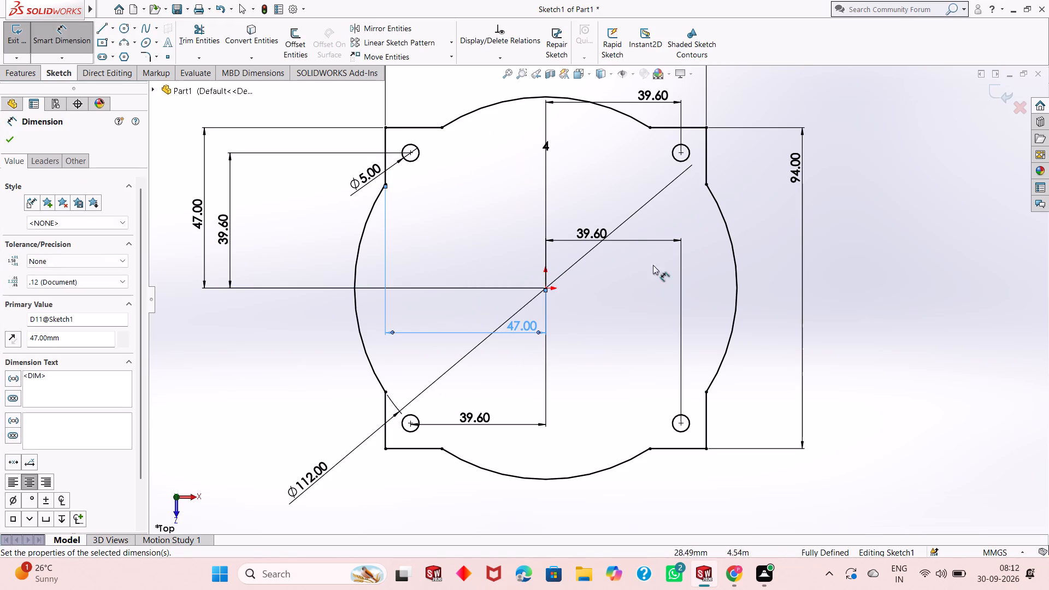
right_click(844, 211)
click(848, 250)
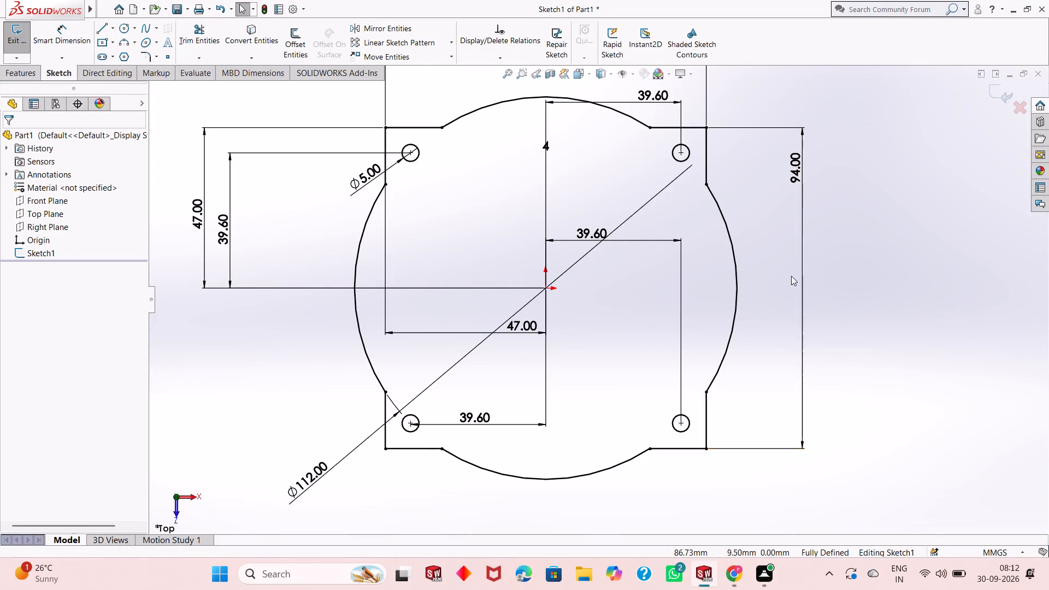
Inspect the dimensioned profile sketch and its four corner holes from several angles.
scroll(517, 356, up, 2)
middle_drag(546, 358, 552, 232)
scroll(546, 359, down, 1)
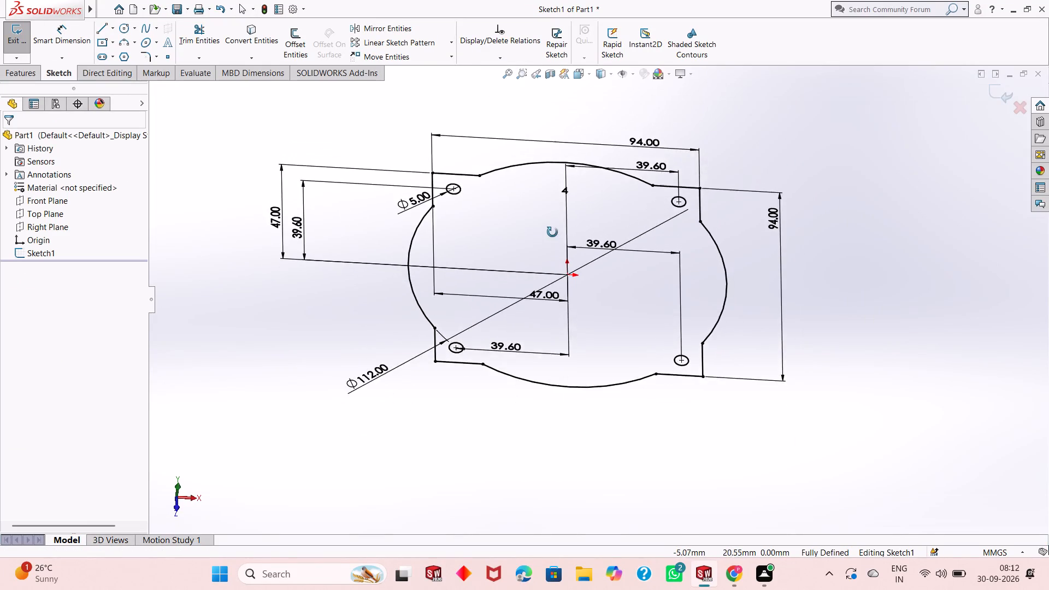
middle_drag(552, 232, 531, 311)
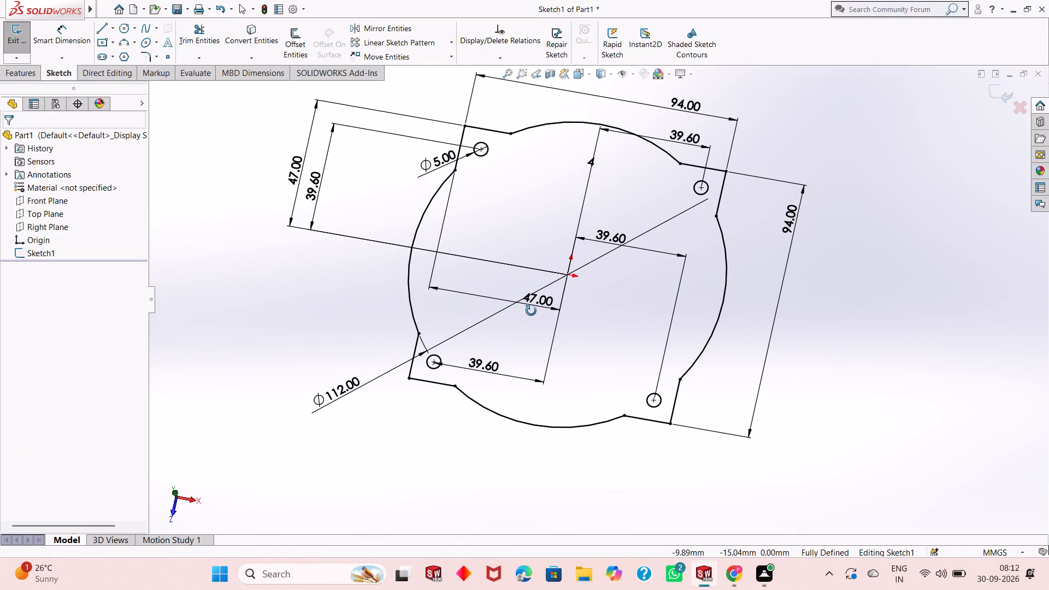
middle_drag(531, 311, 541, 316)
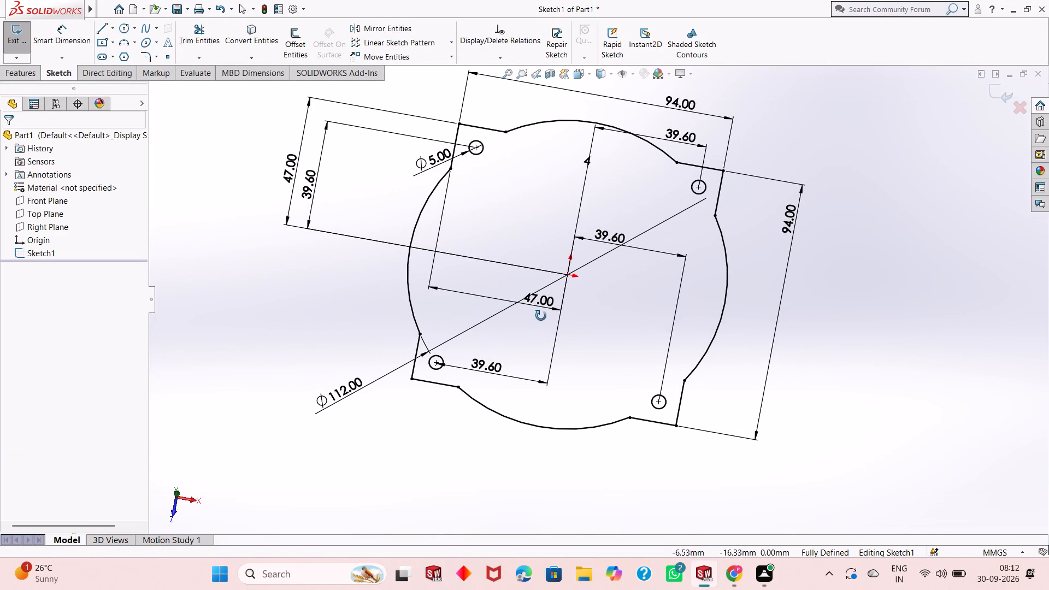
middle_drag(541, 316, 565, 316)
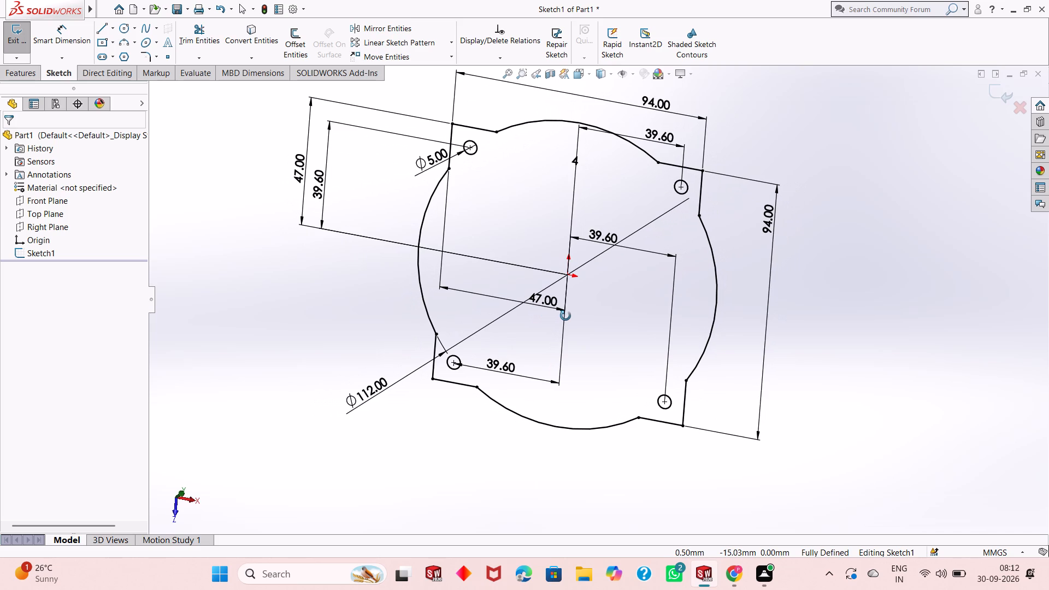
middle_drag(565, 316, 550, 324)
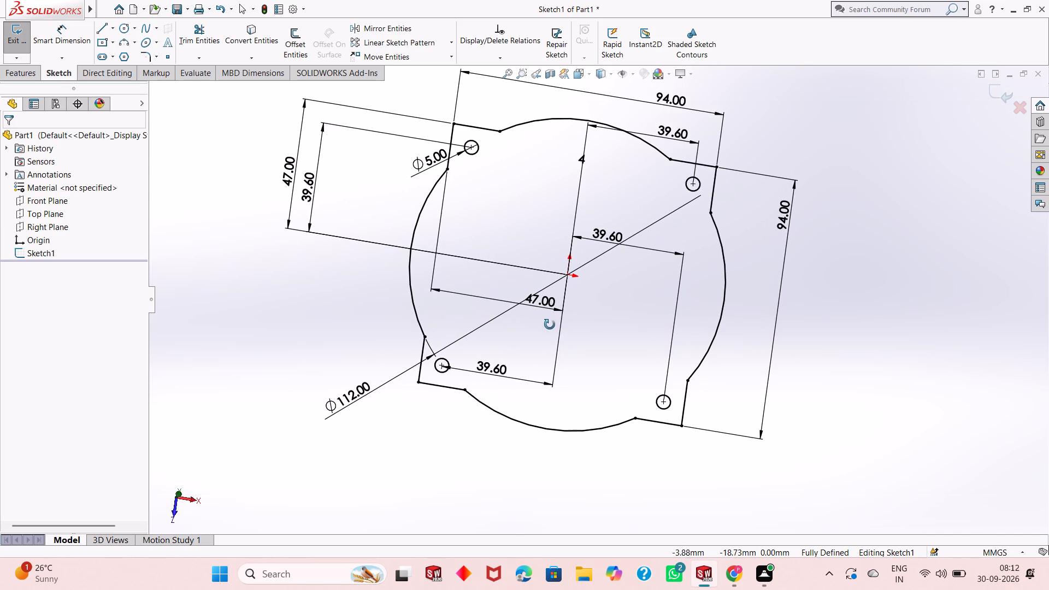
middle_drag(550, 324, 462, 351)
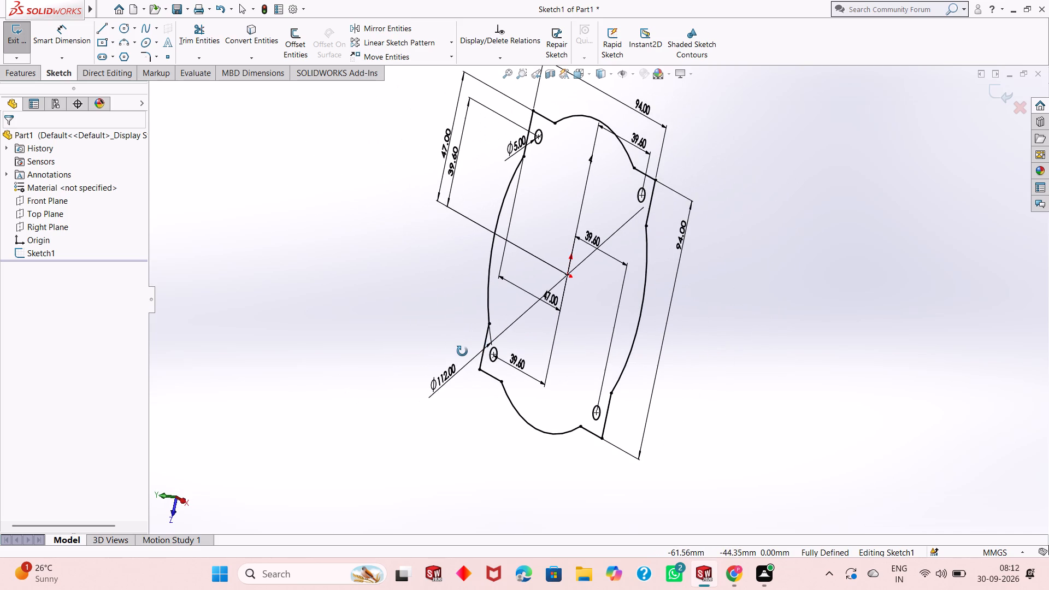
middle_drag(462, 351, 466, 346)
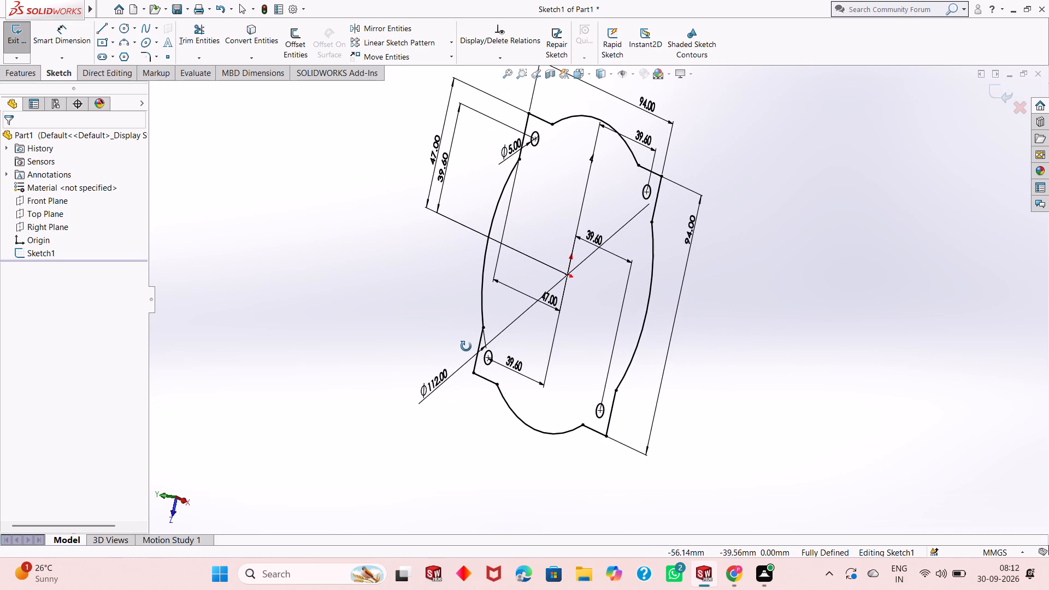
middle_drag(466, 346, 529, 315)
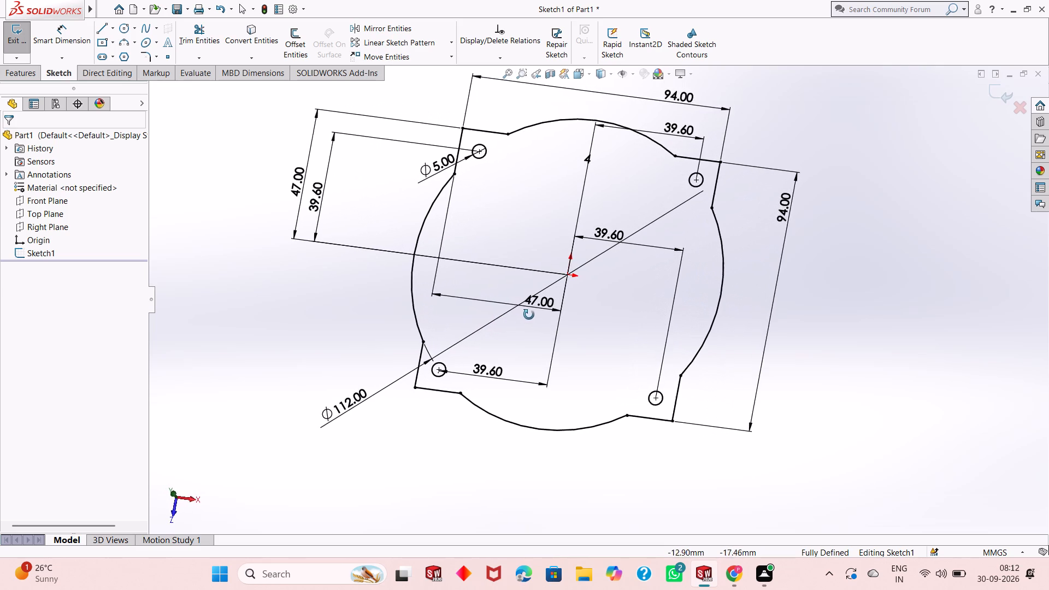
middle_drag(529, 315, 661, 146)
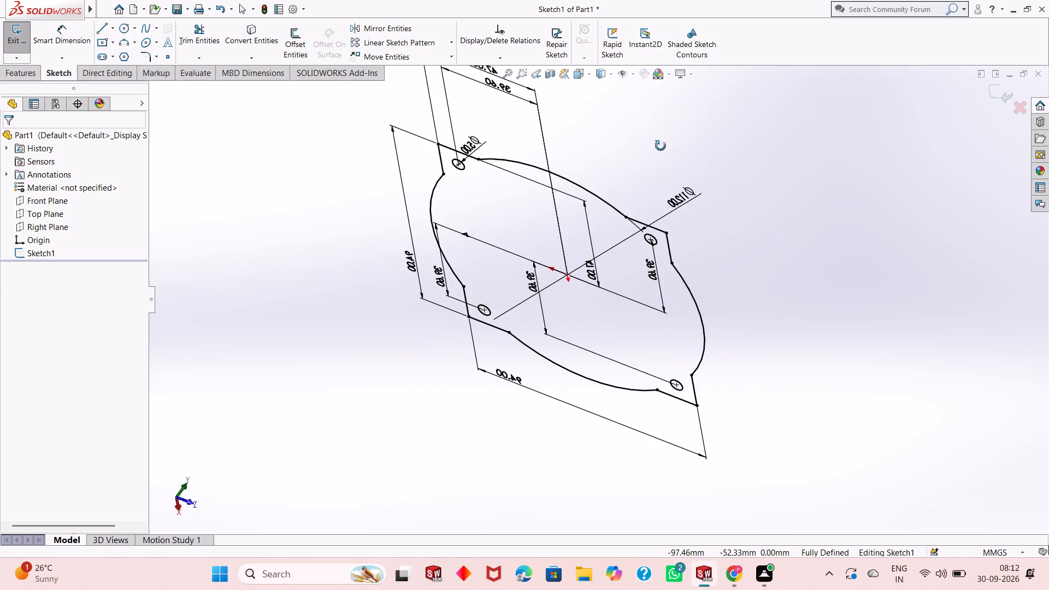
middle_drag(661, 146, 551, 287)
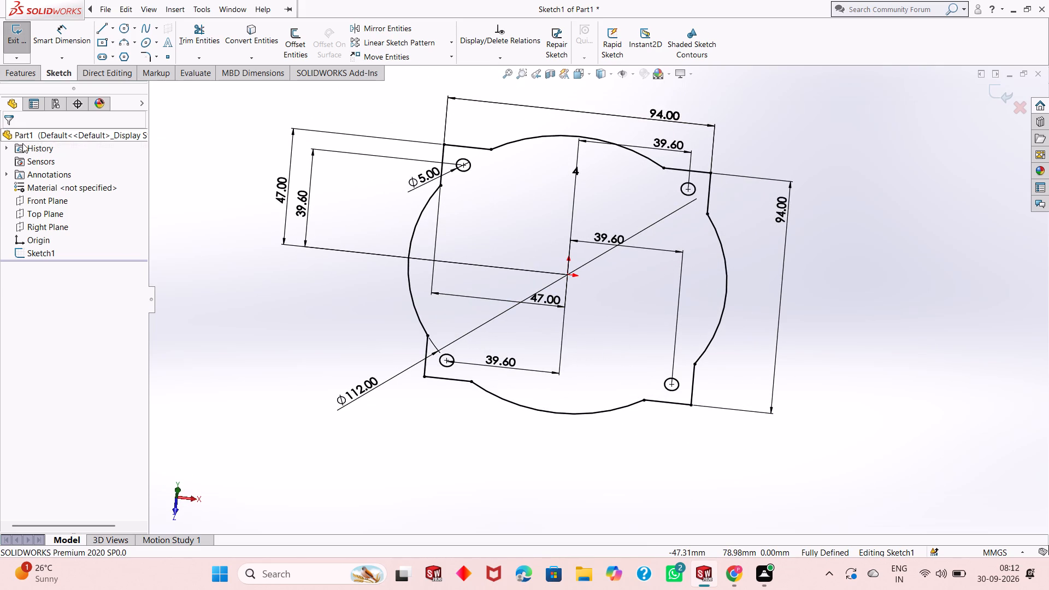
Start a blind Boss-Extrude of the fan-style profile with its direction reversed to run below the sketch plane.
click(23, 78)
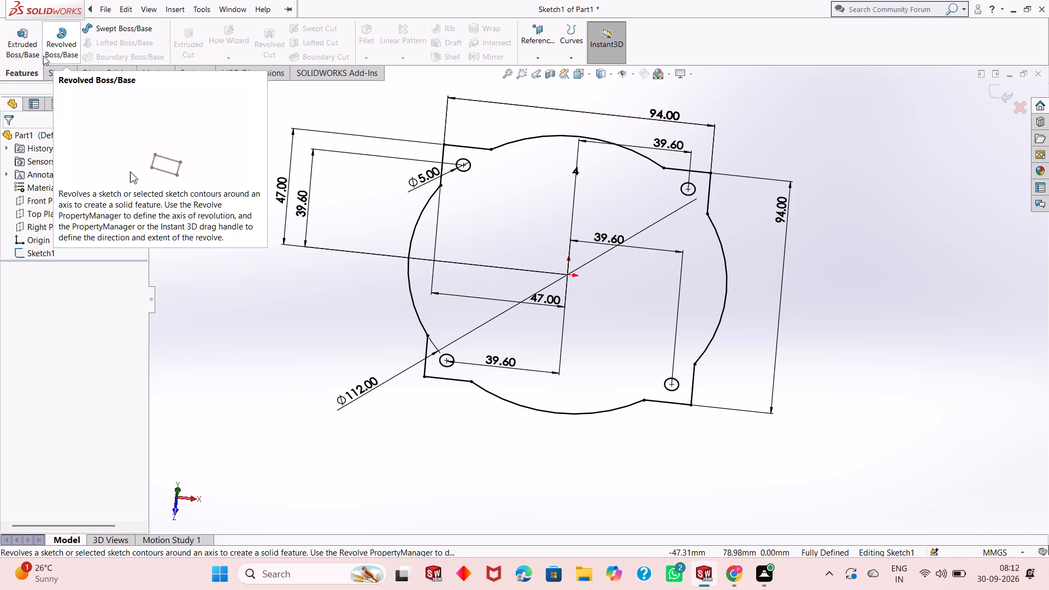
click(33, 57)
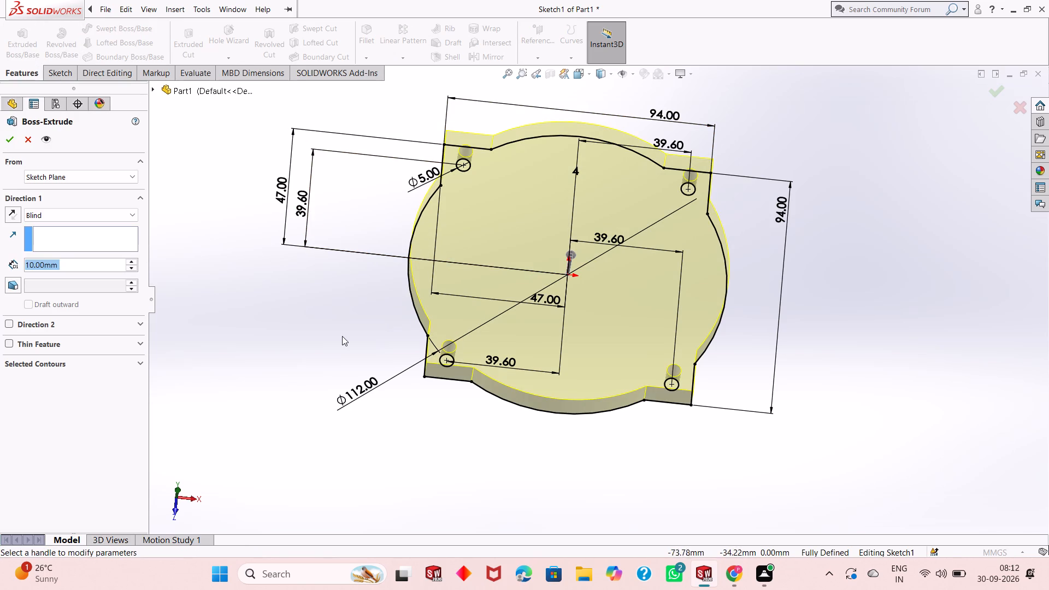
middle_drag(341, 337, 361, 310)
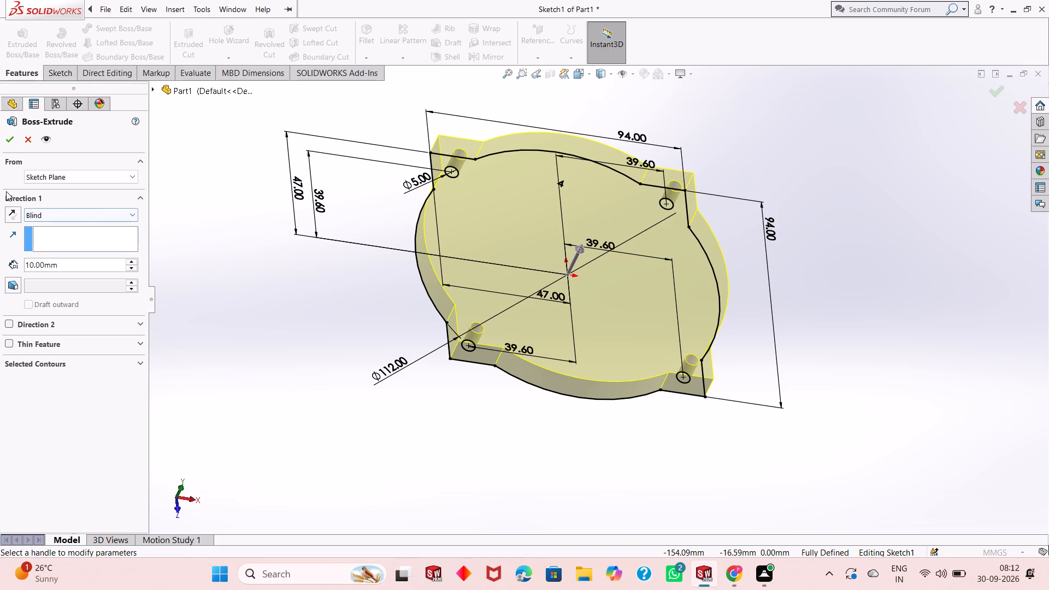
click(19, 217)
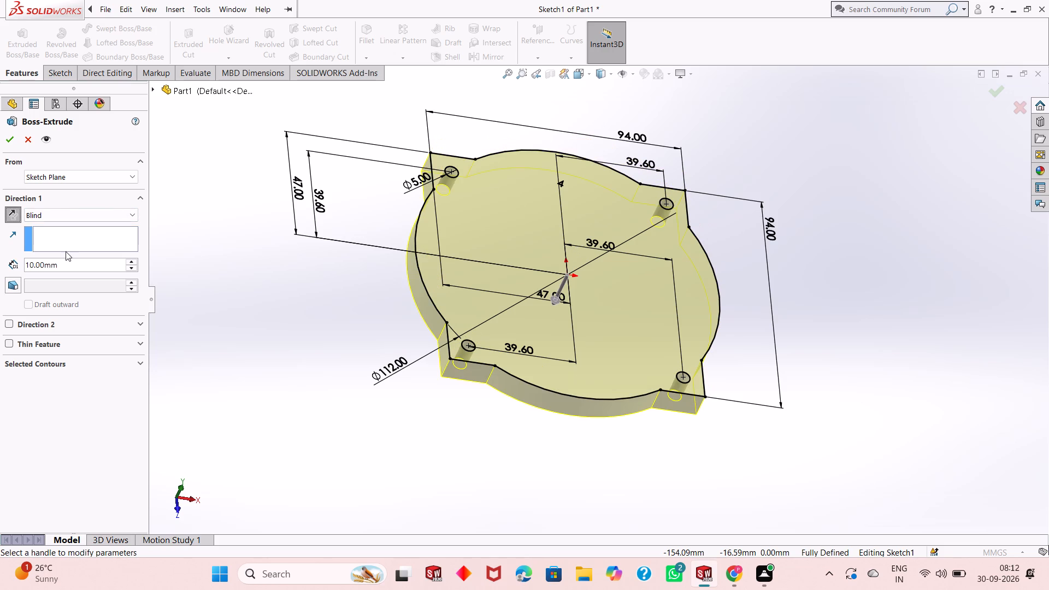
double_click(66, 262)
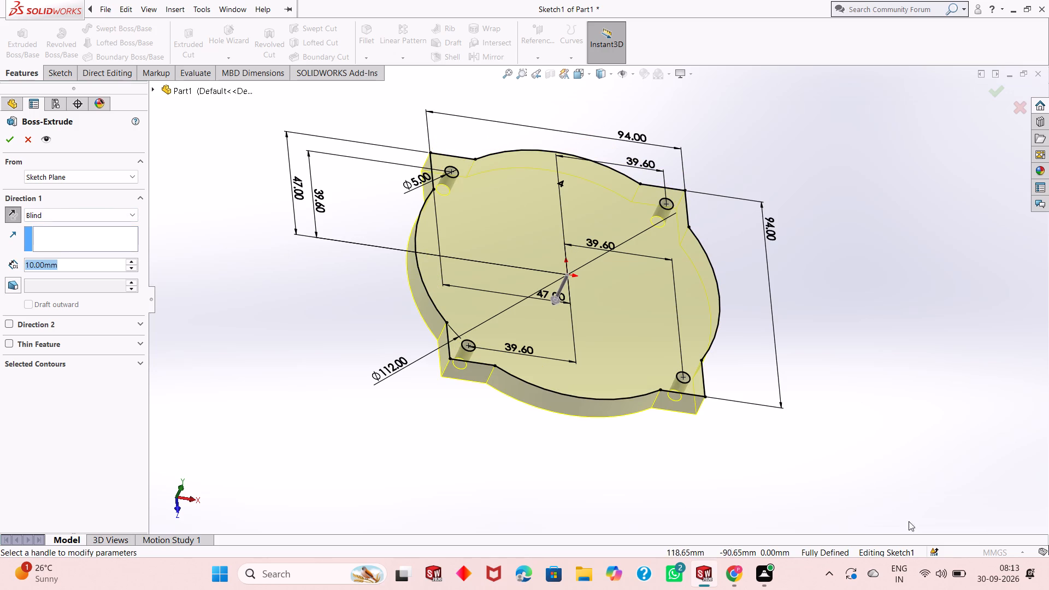
Examine the reversed extrusion preview and its four corner holes from several angles.
middle_drag(599, 430, 608, 403)
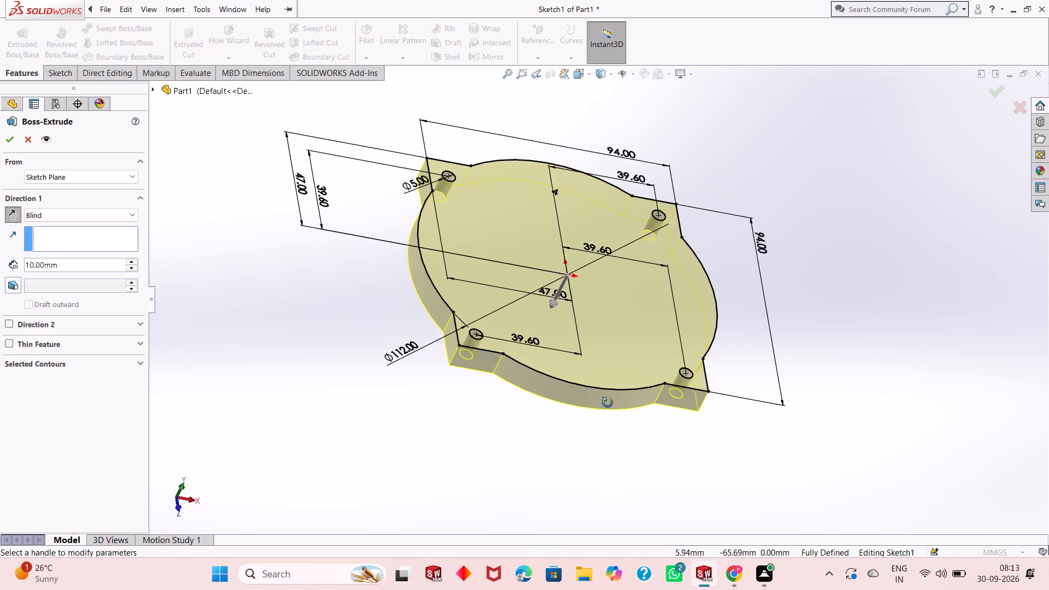
middle_drag(608, 403, 635, 344)
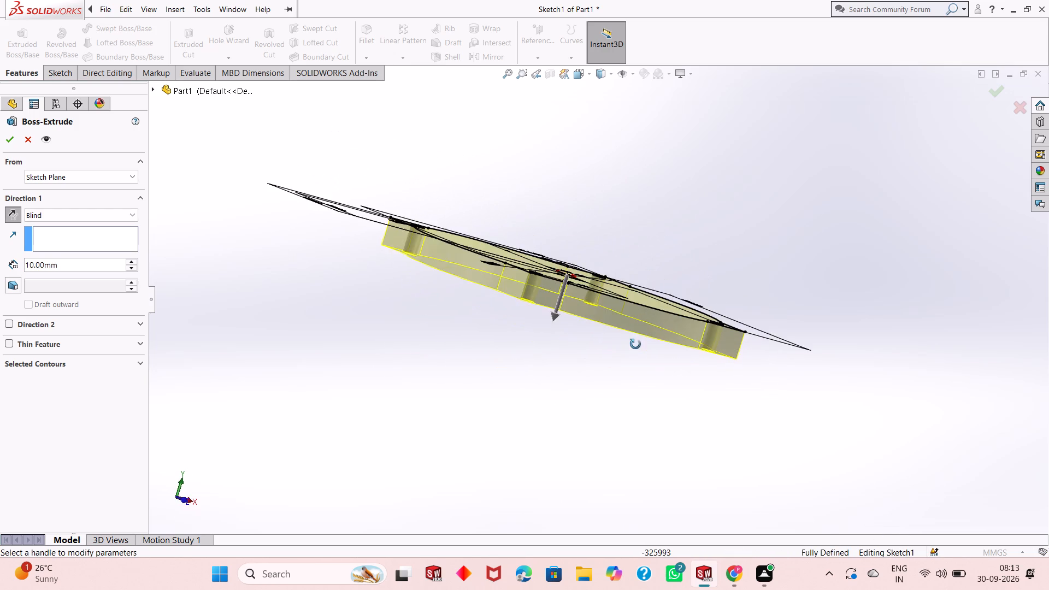
middle_drag(635, 344, 599, 412)
scroll(569, 251, down, 1)
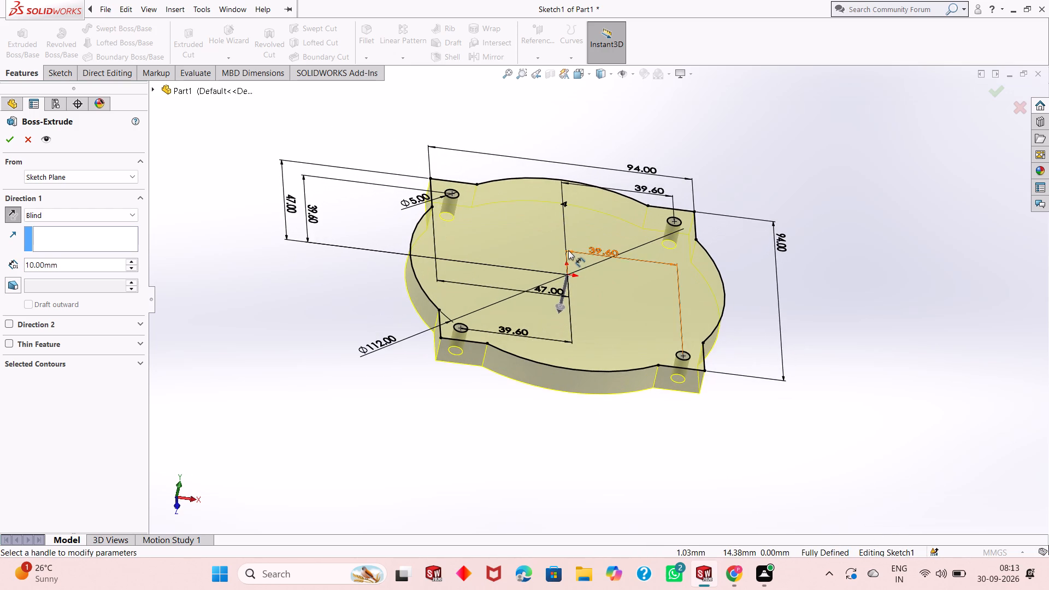
scroll(568, 250, down, 2)
scroll(585, 343, down, 2)
scroll(585, 344, up, 5)
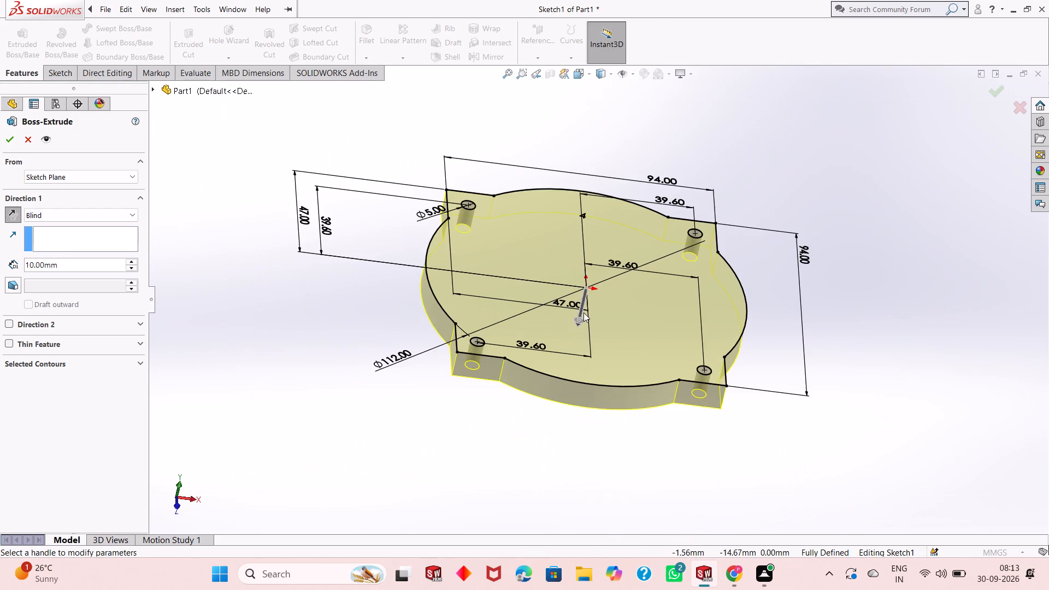
scroll(584, 312, down, 1)
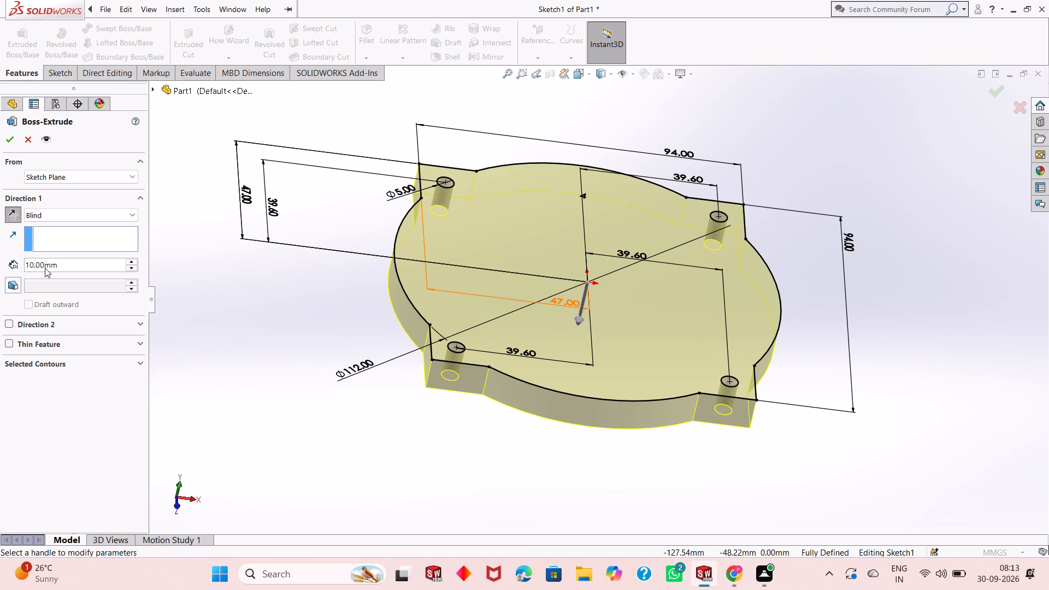
Try to set the blind depth to 26-5 mm and complete the reversed extrusion of the profile.
double_click(54, 262)
click(55, 263)
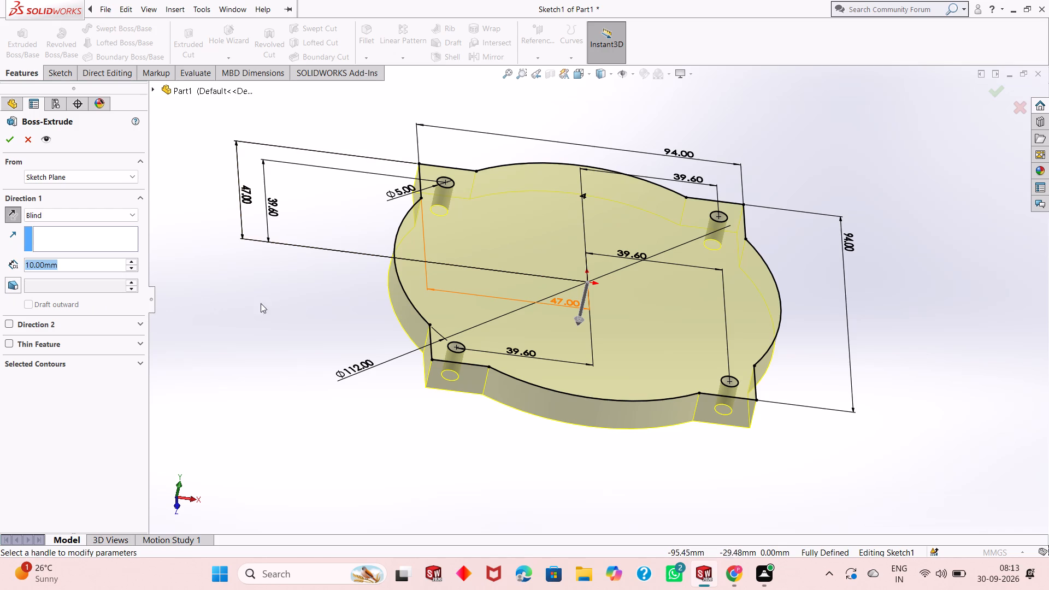
middle_drag(524, 433, 533, 410)
scroll(533, 410, down, 1)
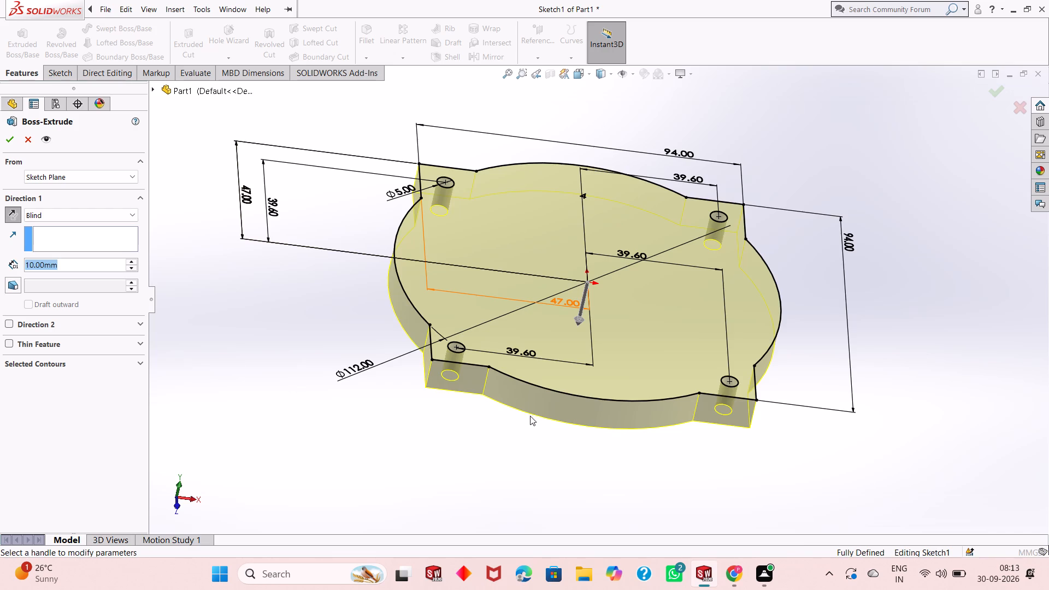
middle_drag(530, 416, 584, 316)
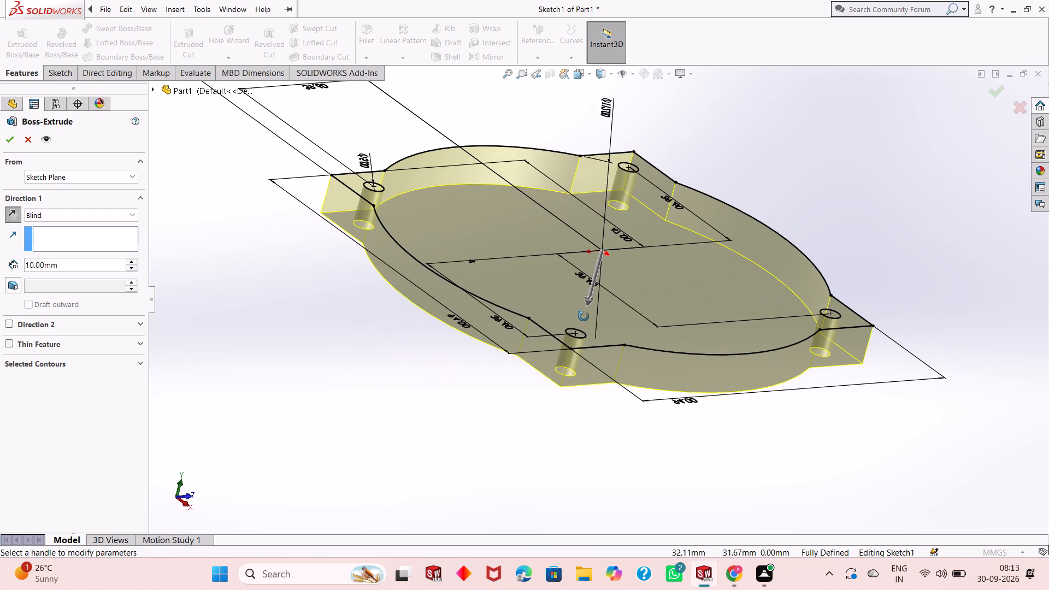
middle_drag(584, 316, 575, 333)
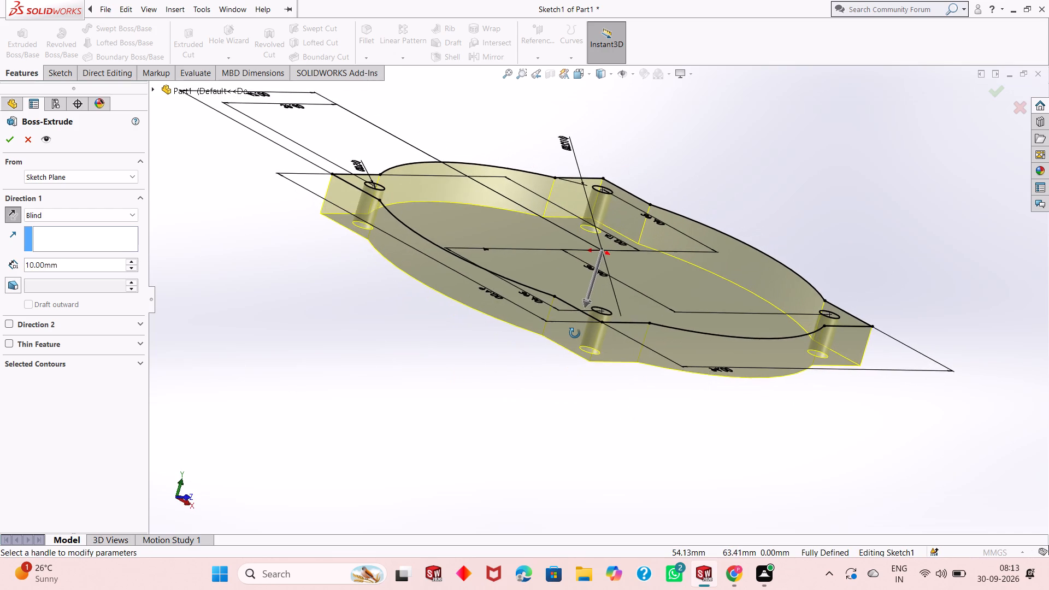
middle_drag(575, 333, 574, 340)
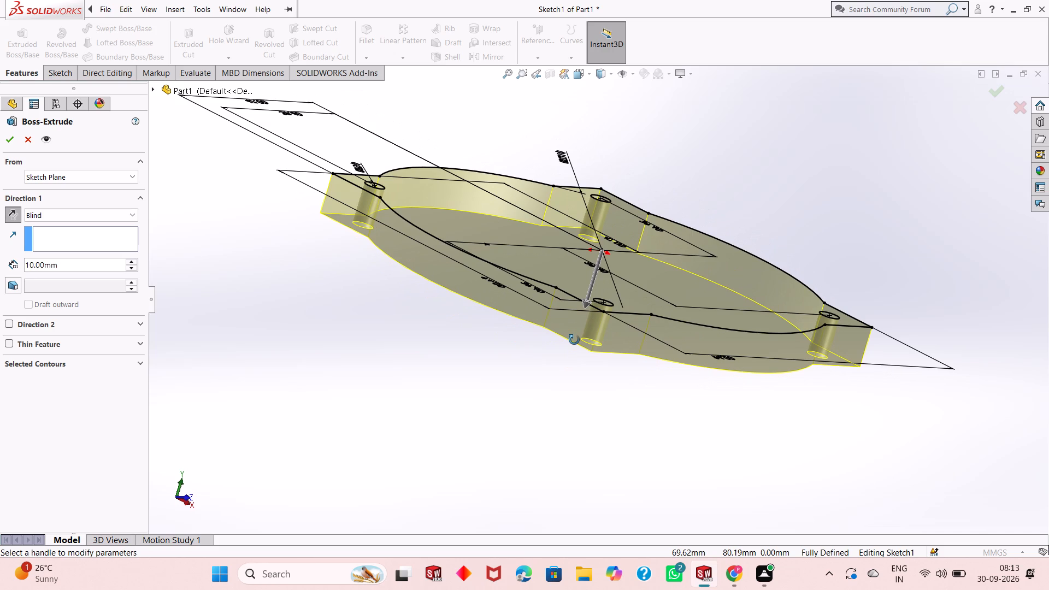
middle_drag(574, 340, 586, 334)
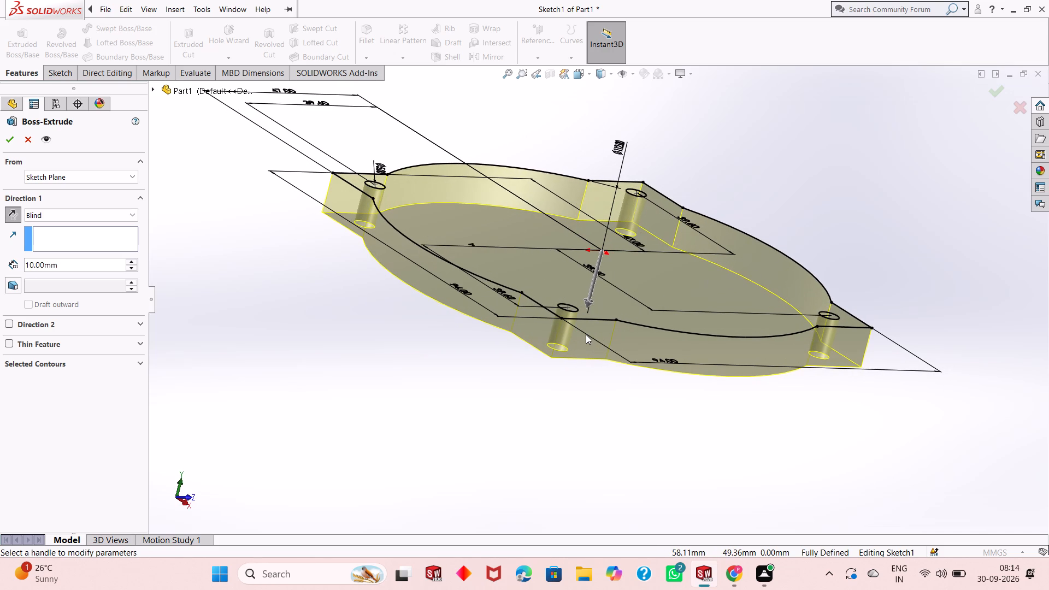
text(26)
text(-5)
key(Return)
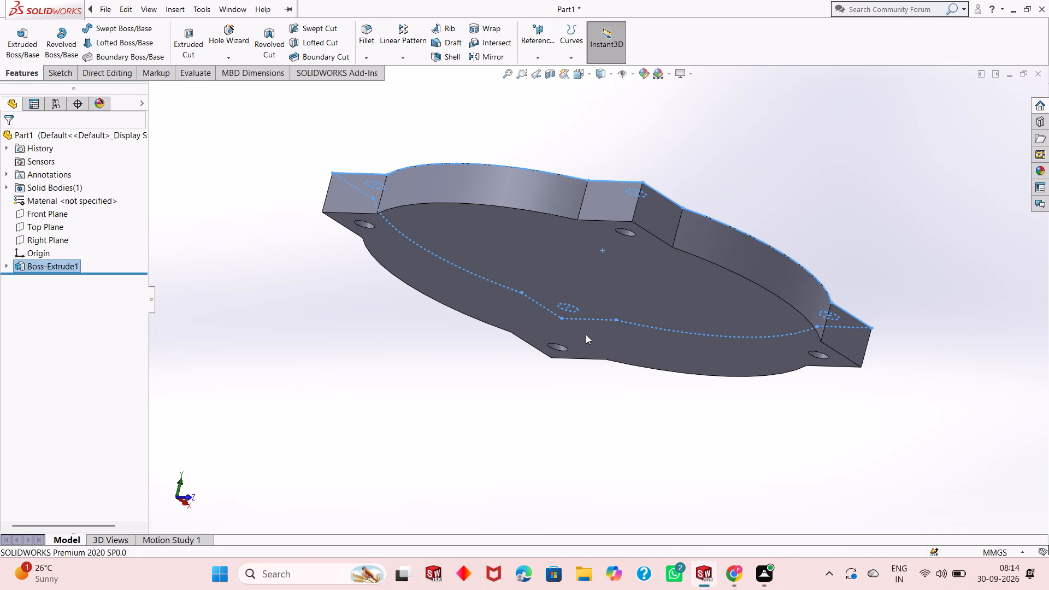
key(Escape)
key(Escape)
Edit the extrusion and set its blind depth to 26 mm.
click(44, 269)
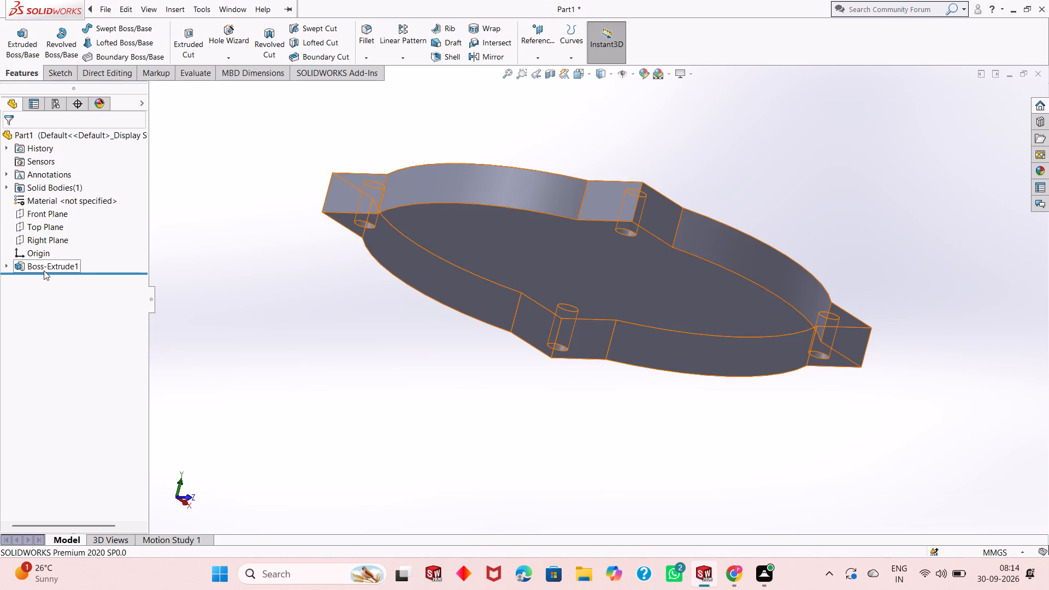
click(52, 243)
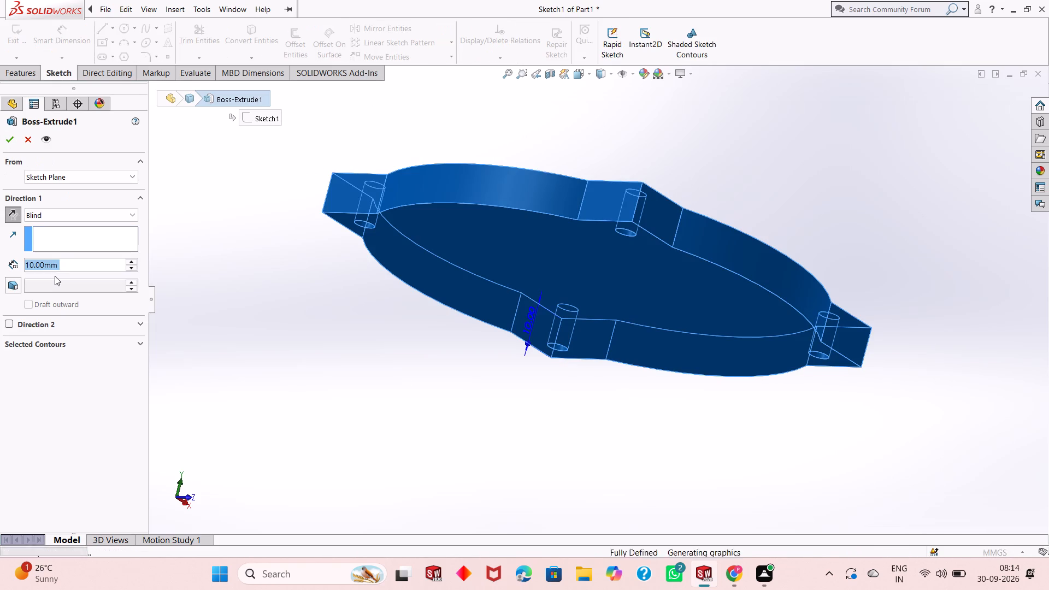
text(26)
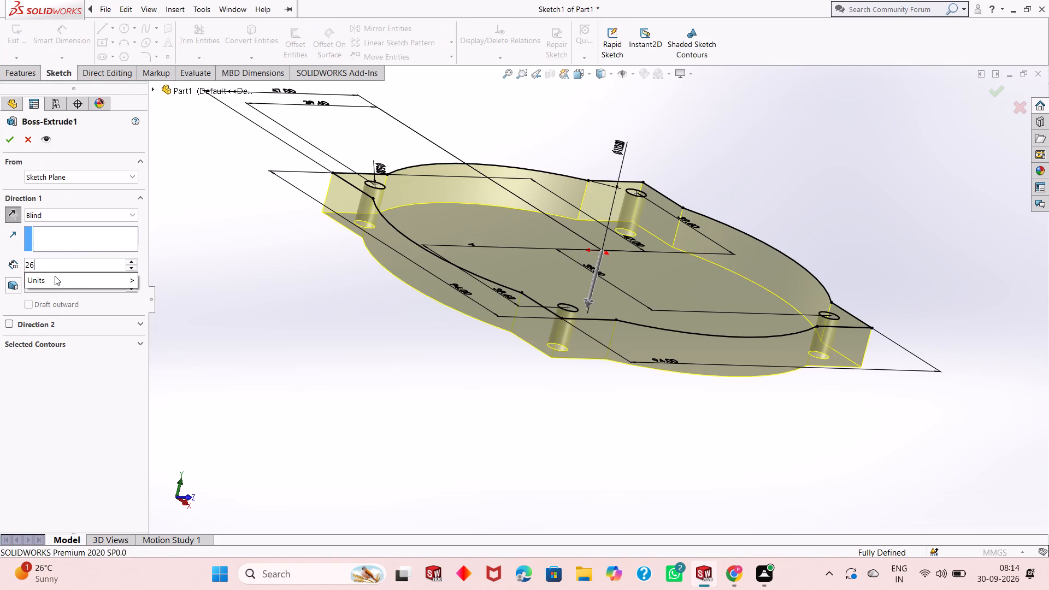
key(Return)
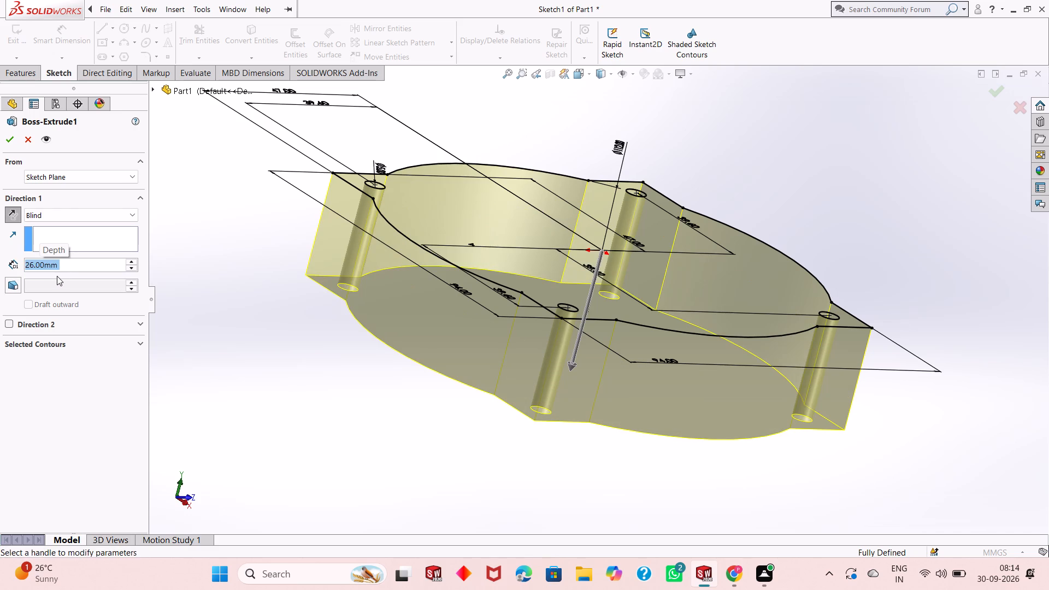
click(13, 145)
key(Escape)
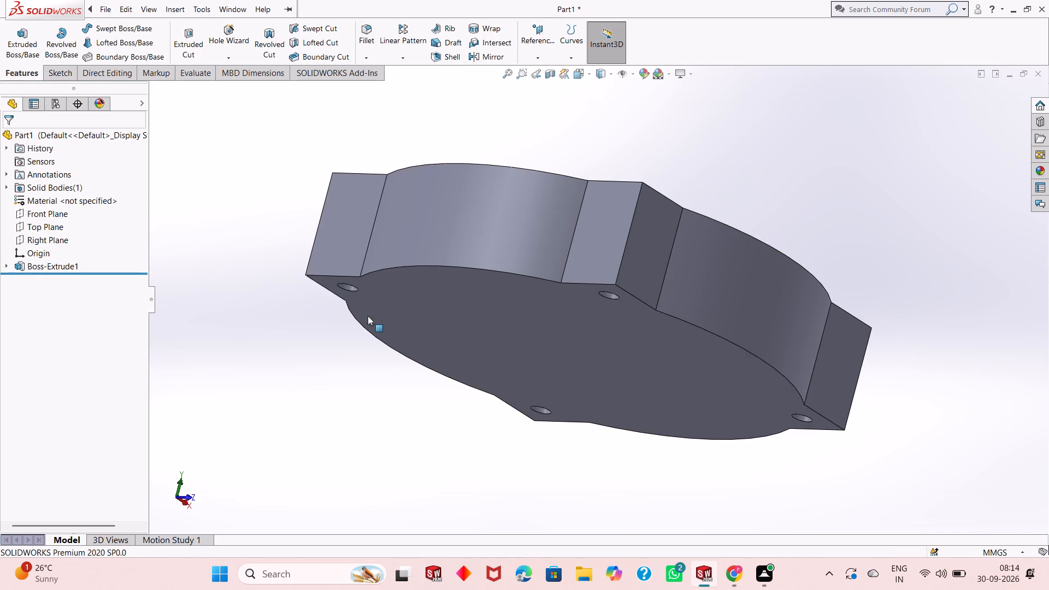
Examine the extruded body's side walls, top face and corner holes from several angles.
scroll(411, 322, up, 3)
middle_drag(609, 212, 599, 243)
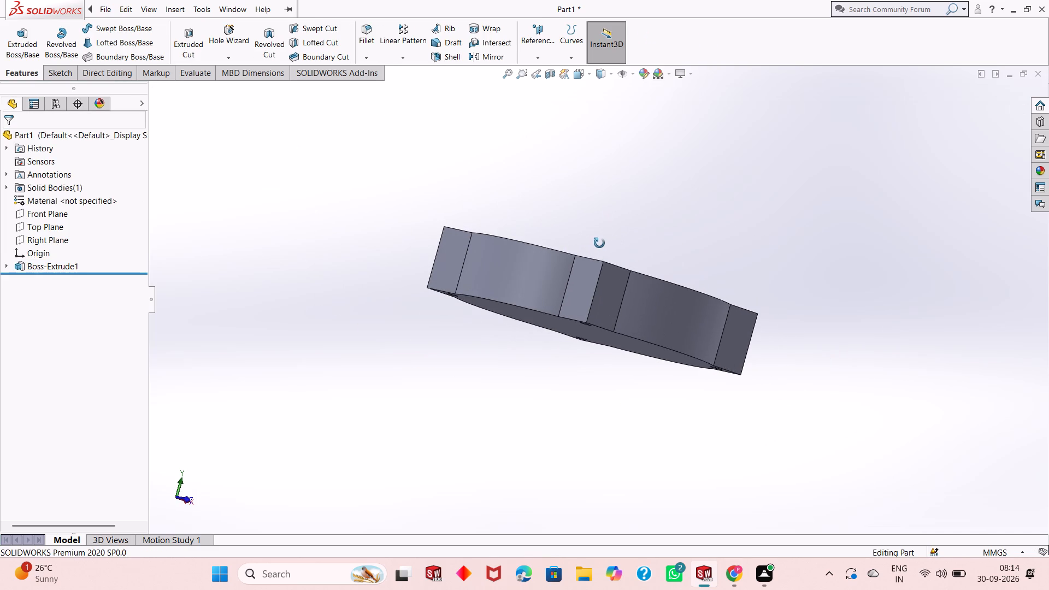
middle_drag(599, 243, 557, 355)
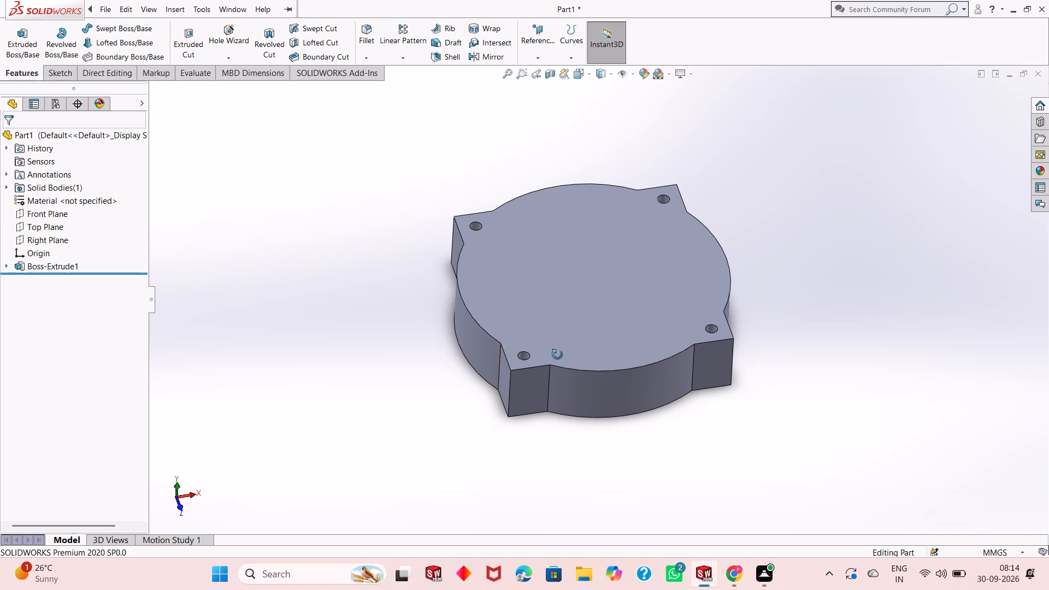
middle_drag(557, 355, 558, 350)
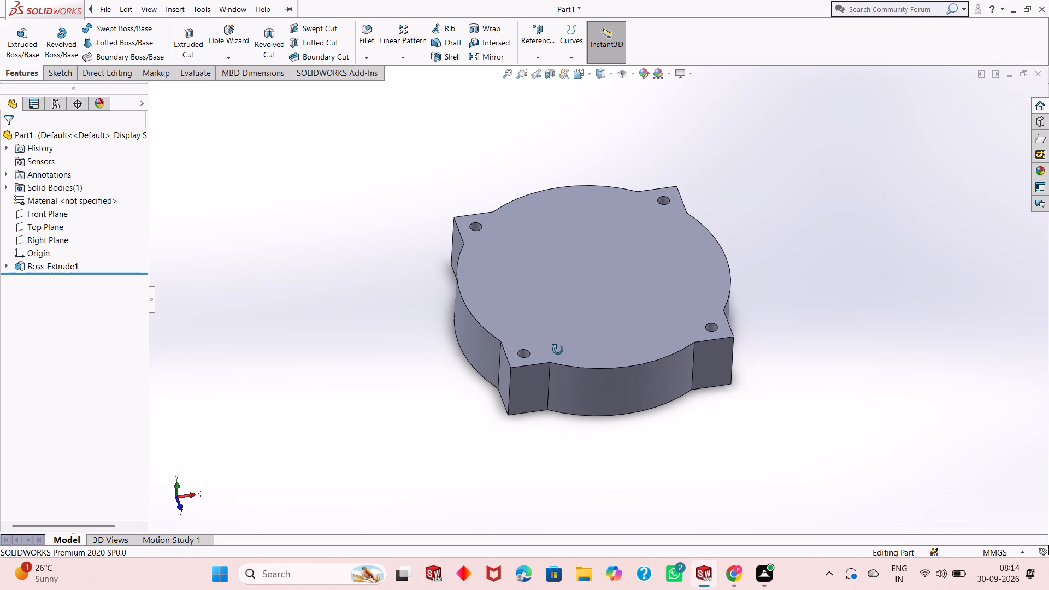
middle_drag(558, 350, 565, 335)
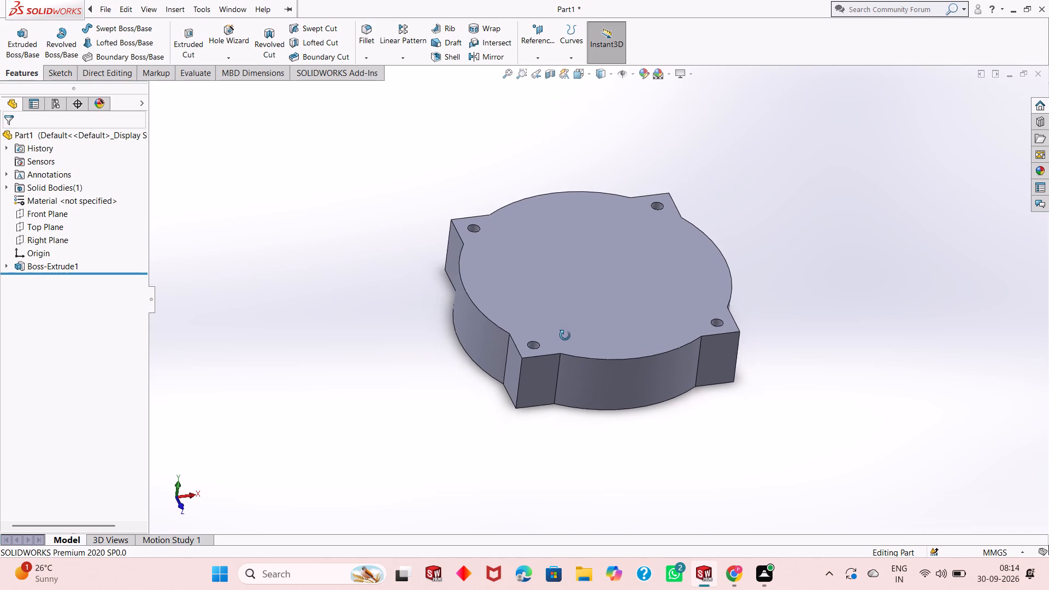
middle_drag(565, 335, 626, 315)
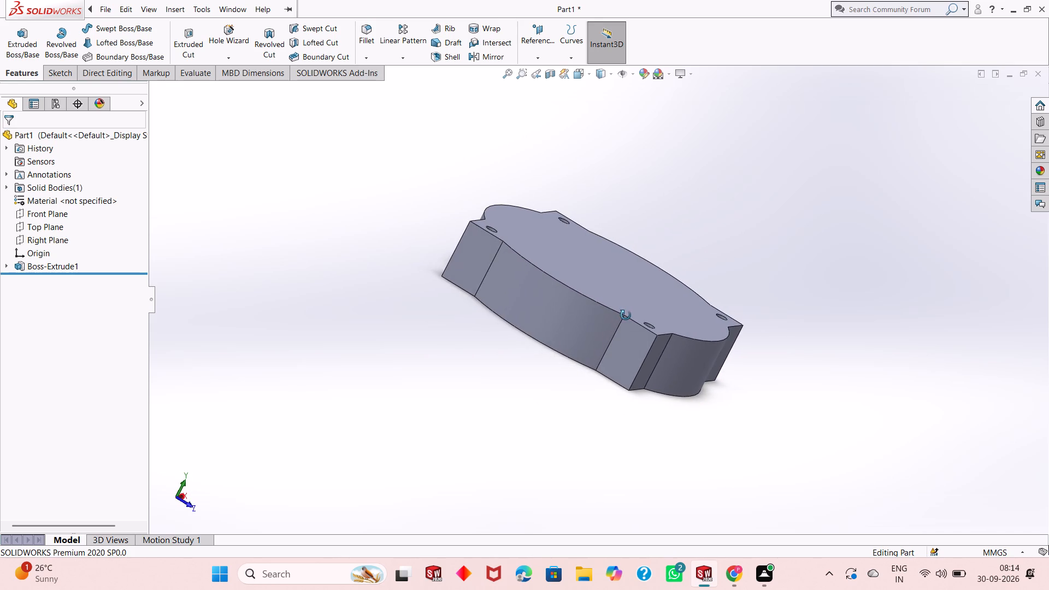
middle_drag(626, 315, 579, 328)
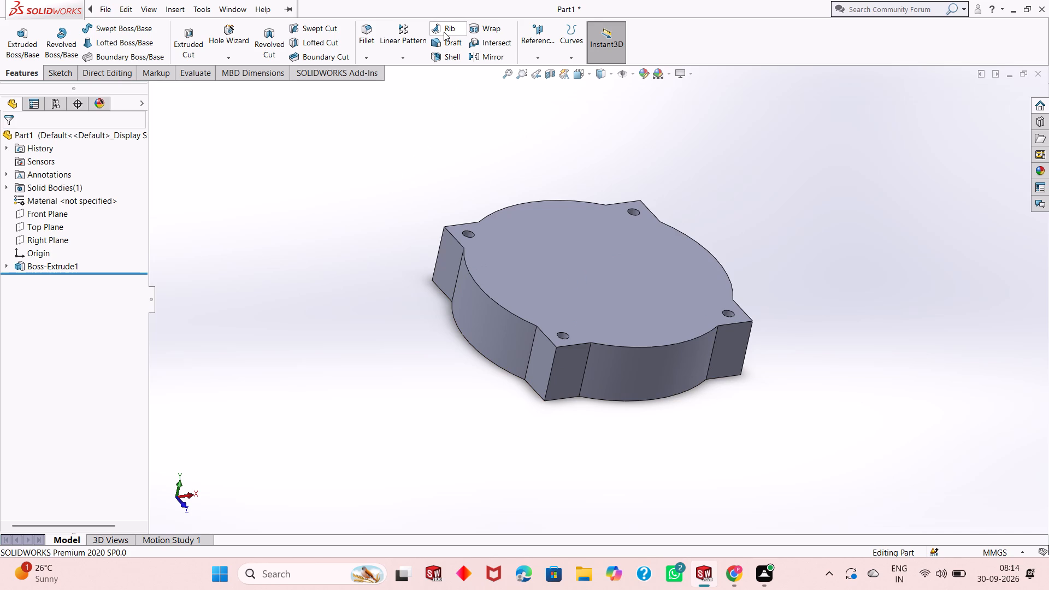
Shell the extruded body with its flat underside face removed, trying to enter a 5 mm wall thickness.
click(436, 54)
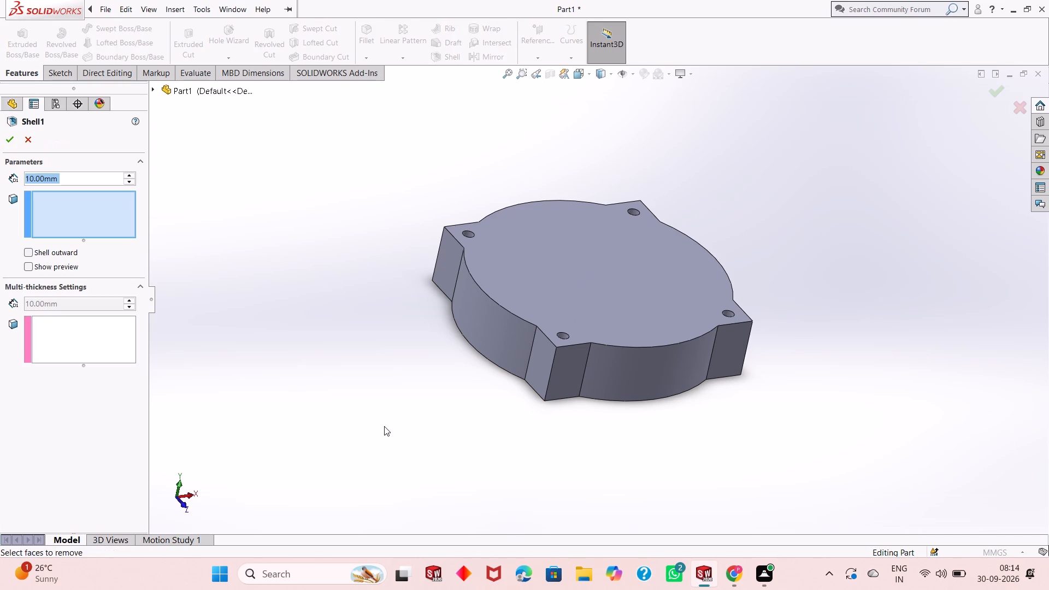
middle_drag(384, 426, 438, 341)
click(581, 320)
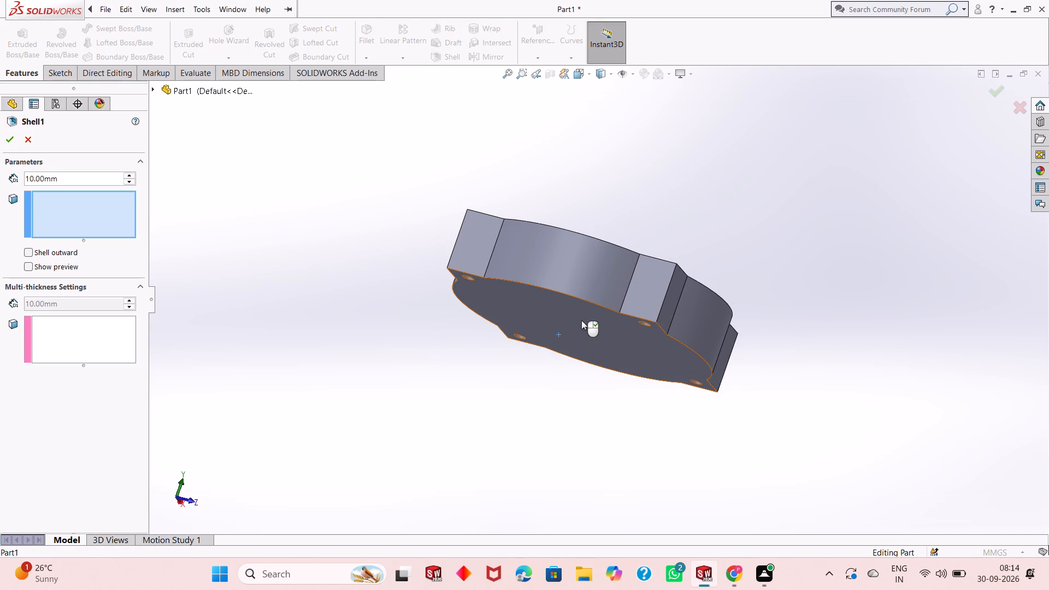
key(5)
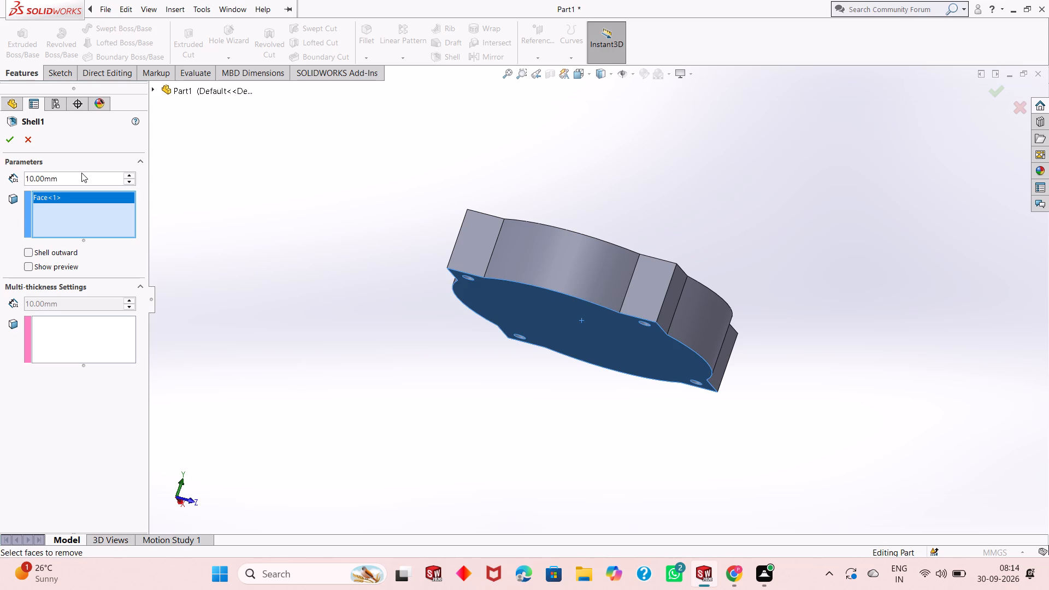
key(Return)
Edit the shell feature and set its wall thickness to 2 mm.
middle_drag(423, 407, 443, 276)
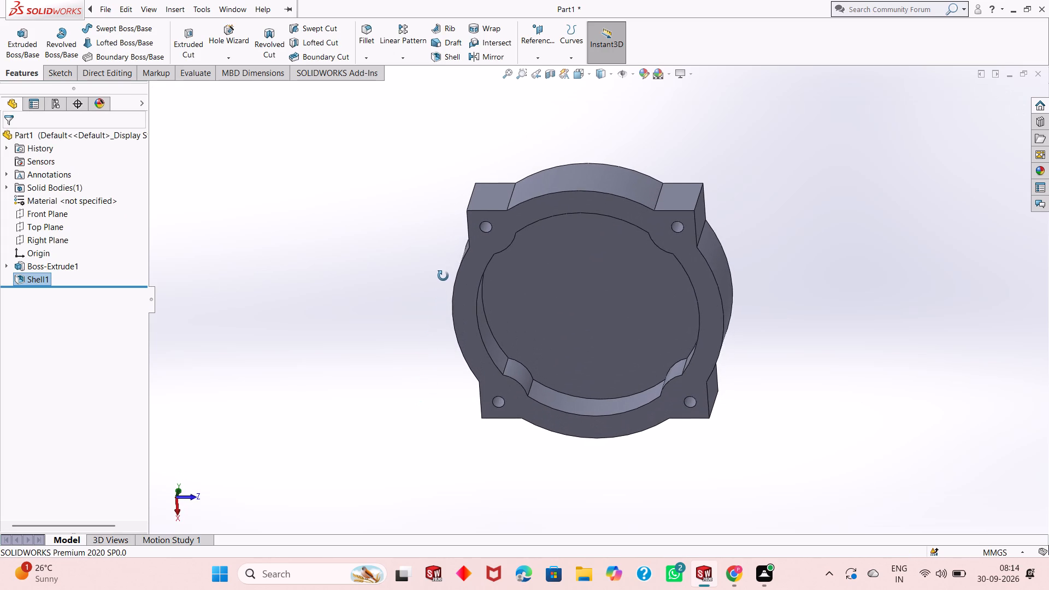
middle_drag(443, 276, 433, 312)
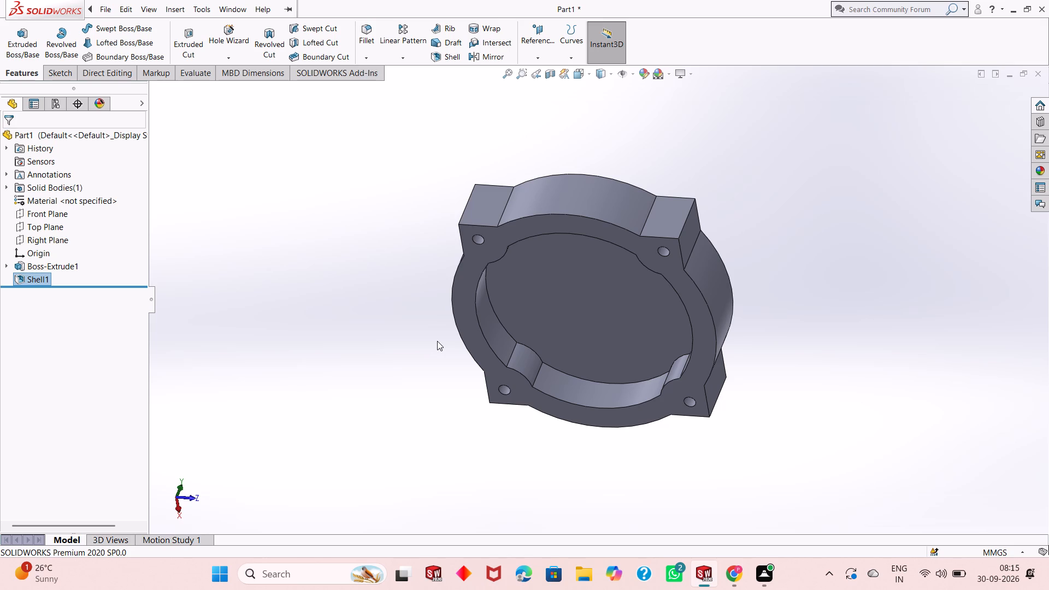
click(35, 277)
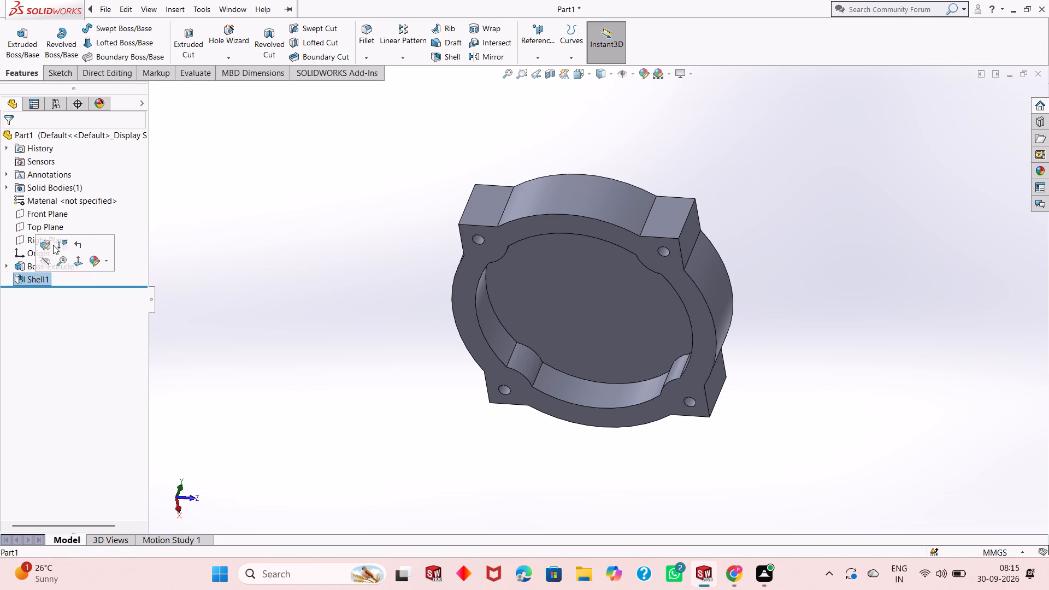
triple_click(249, 237)
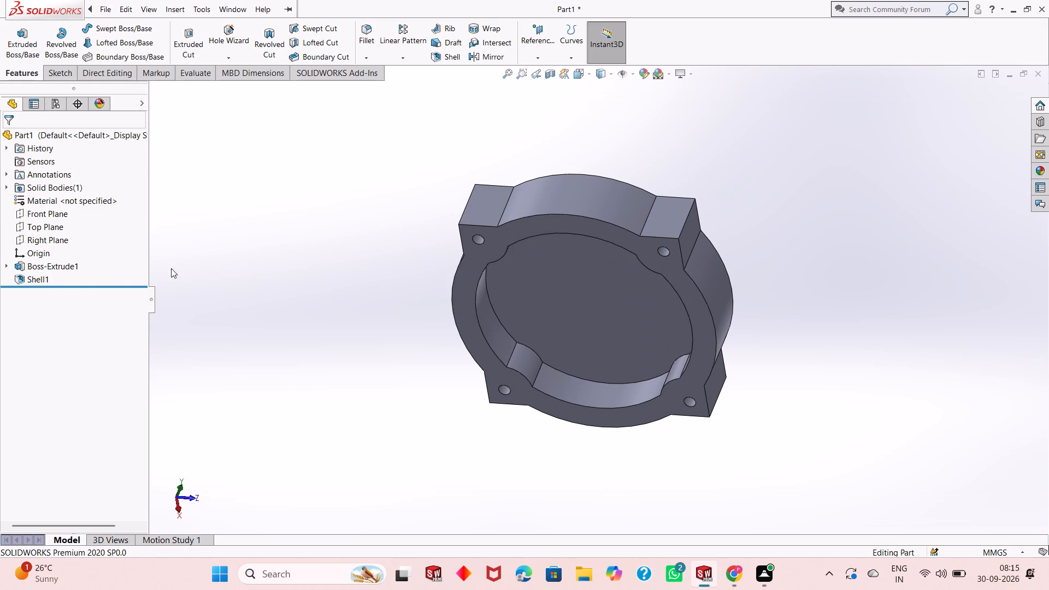
click(35, 282)
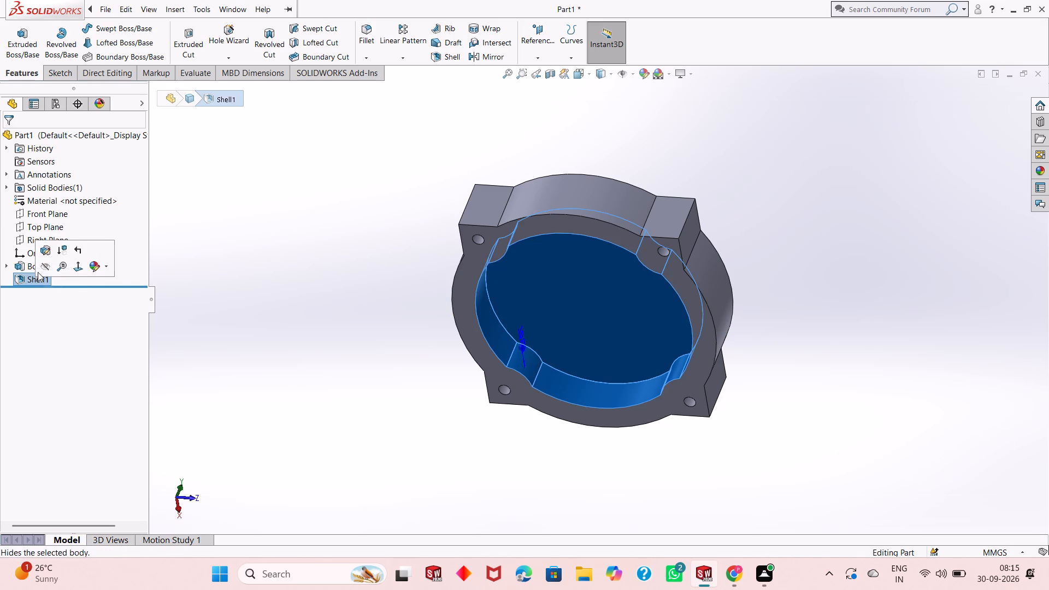
click(44, 251)
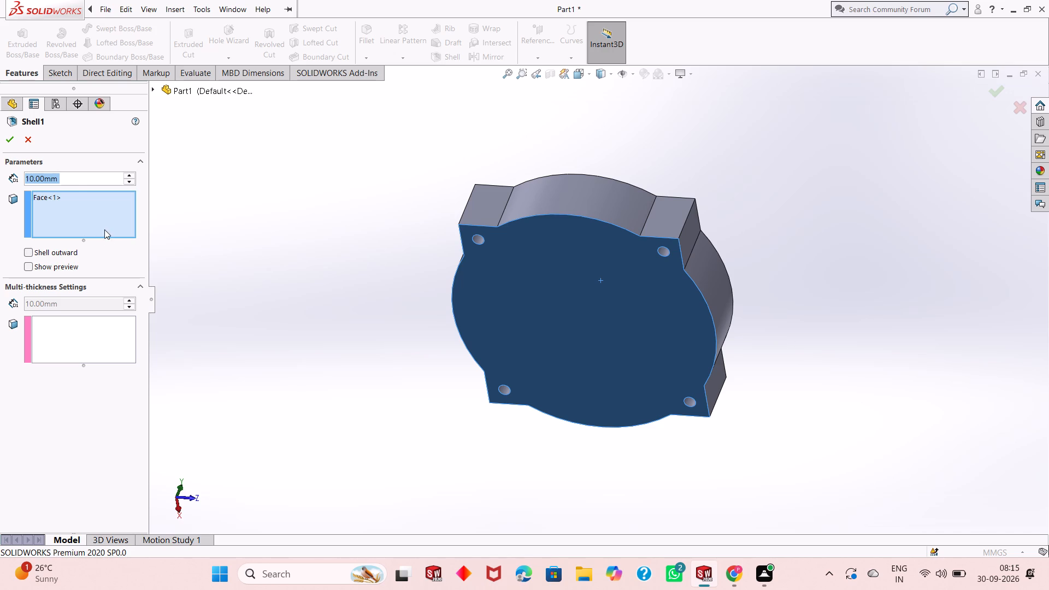
key(2)
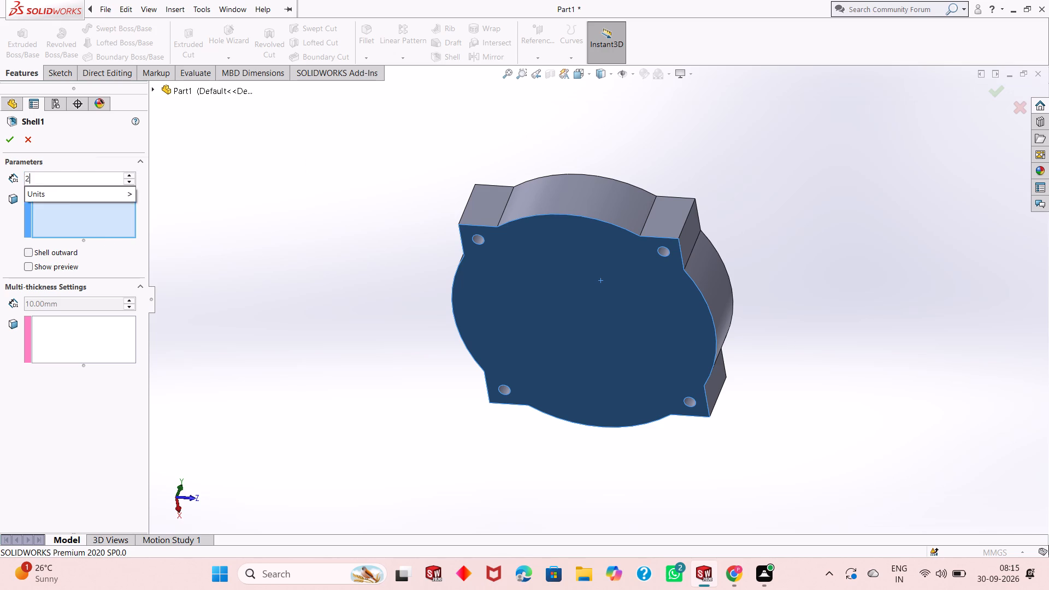
key(Return)
click(12, 140)
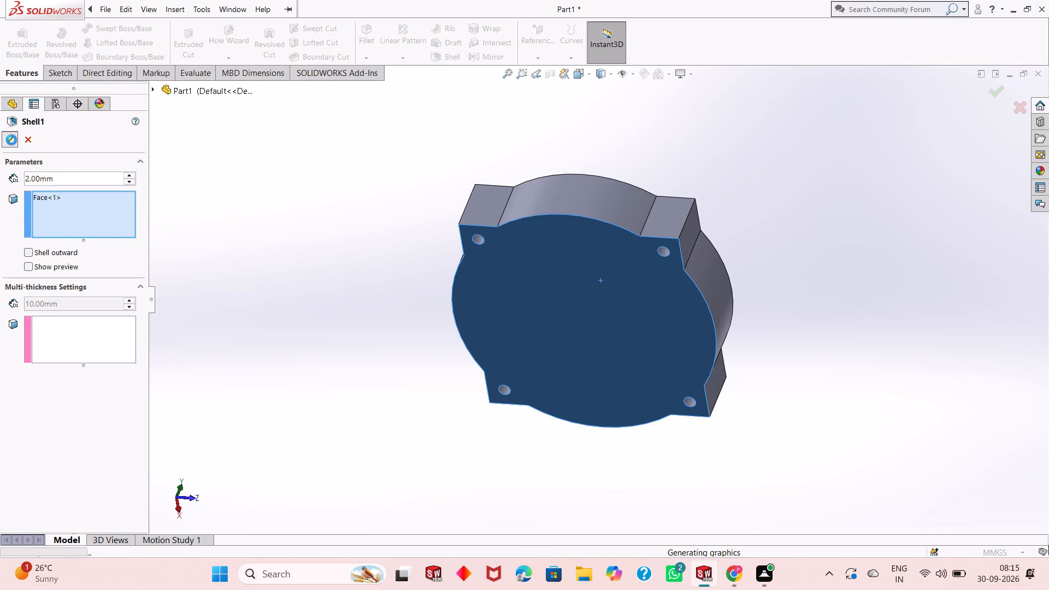
Examine the shelled housing's thin walls, corner hole bosses and closed outer face from several angles.
scroll(687, 320, down, 3)
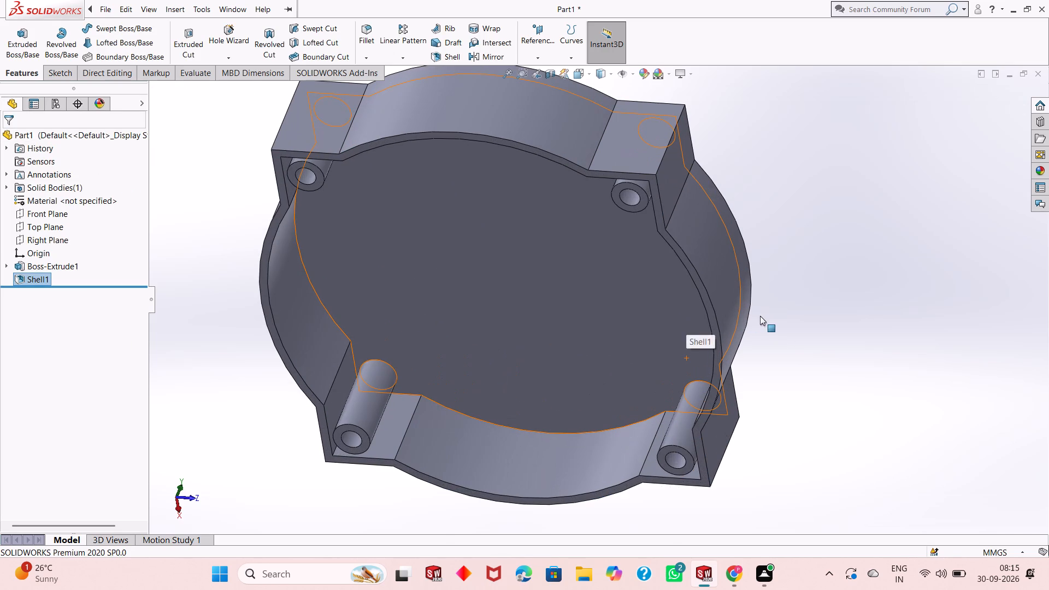
middle_drag(764, 316, 794, 219)
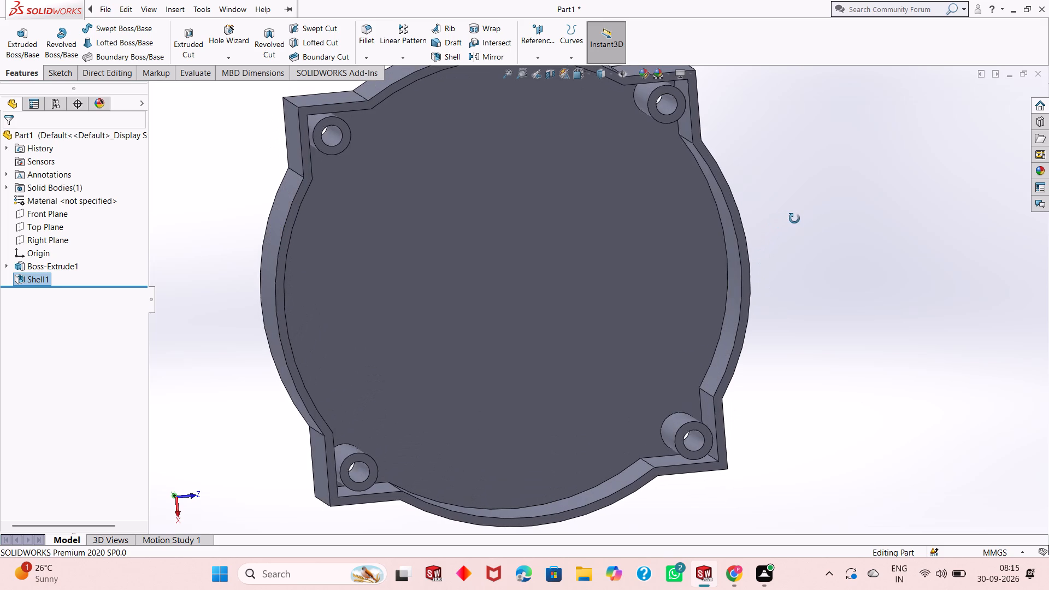
middle_drag(794, 219, 789, 222)
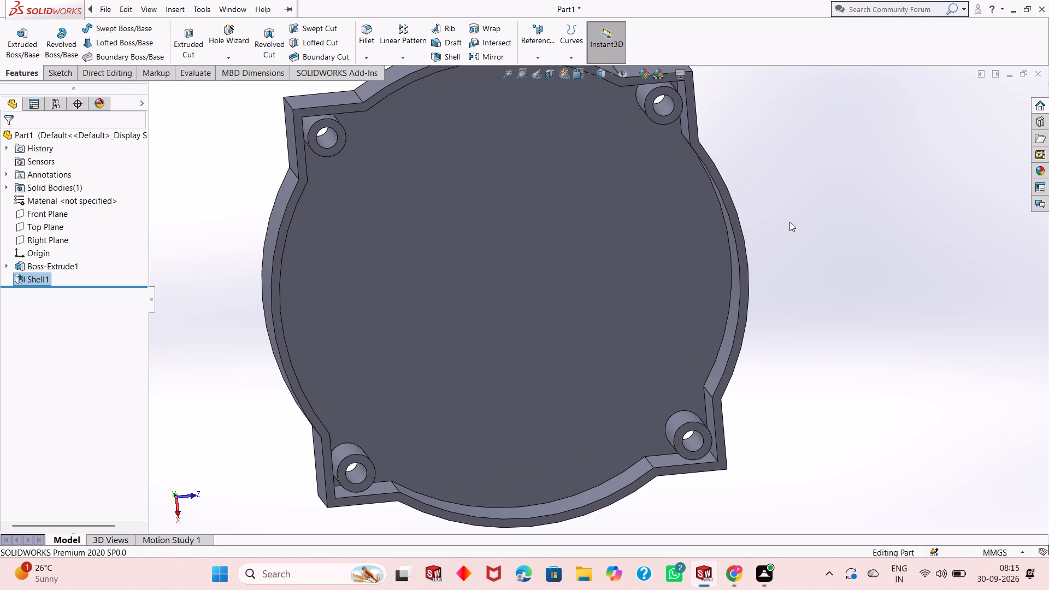
middle_drag(779, 170, 753, 186)
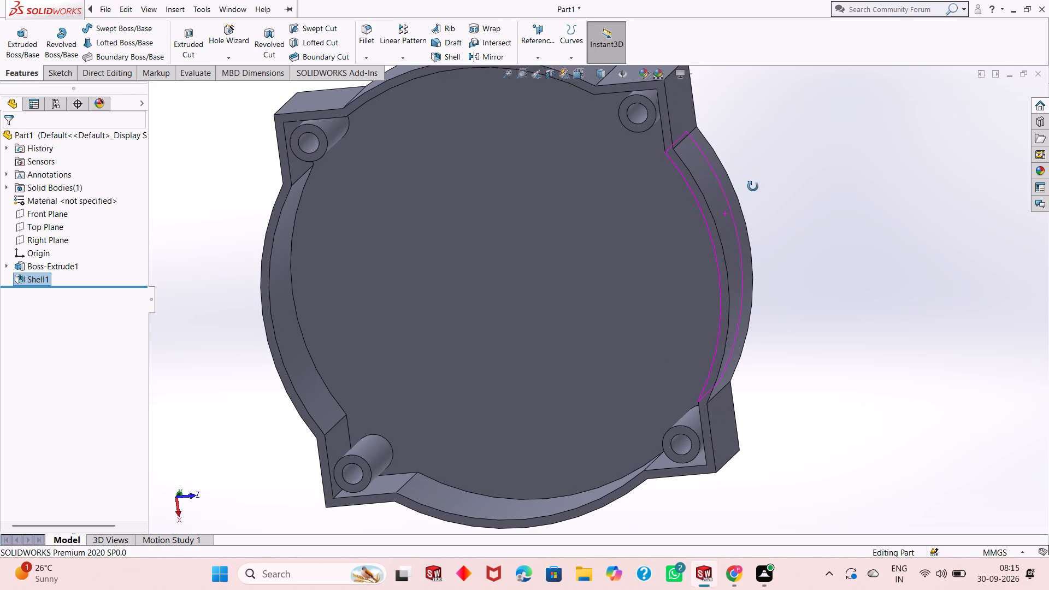
middle_drag(753, 186, 616, 222)
scroll(633, 237, up, 2)
scroll(940, 210, down, 1)
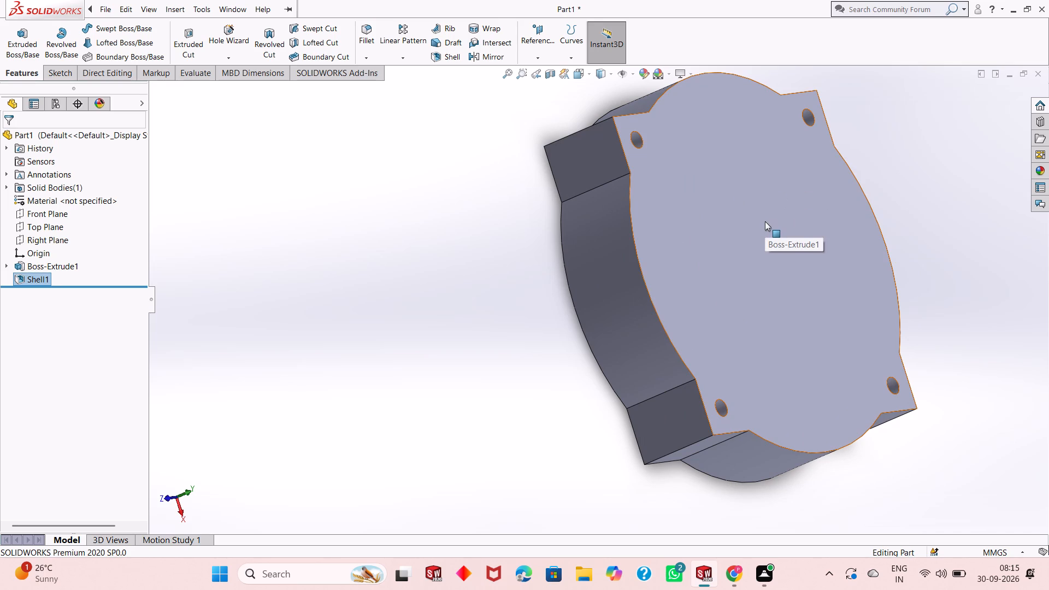
scroll(756, 325, down, 1)
middle_drag(756, 325, 840, 259)
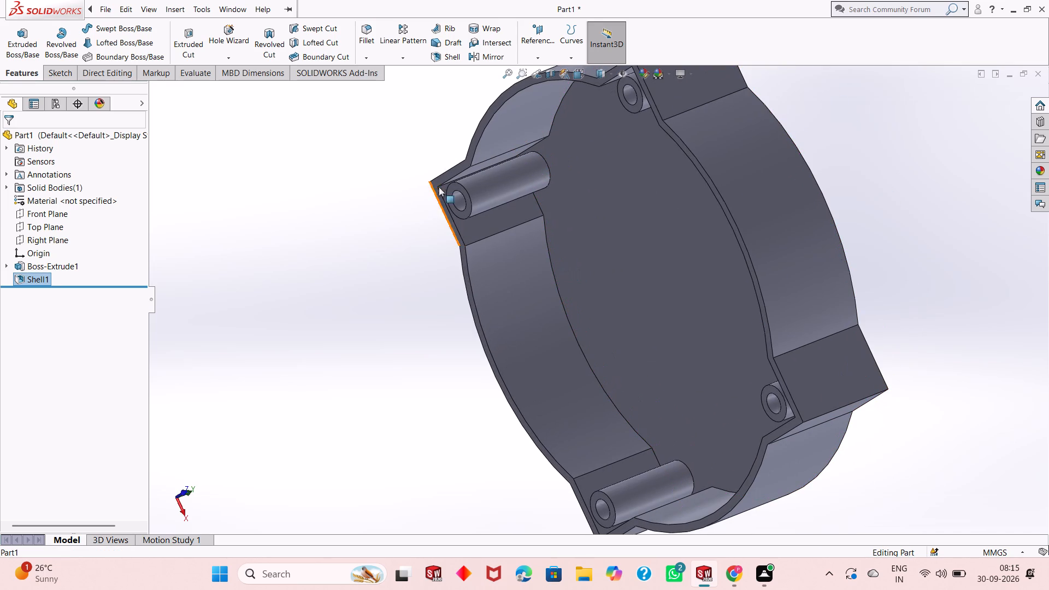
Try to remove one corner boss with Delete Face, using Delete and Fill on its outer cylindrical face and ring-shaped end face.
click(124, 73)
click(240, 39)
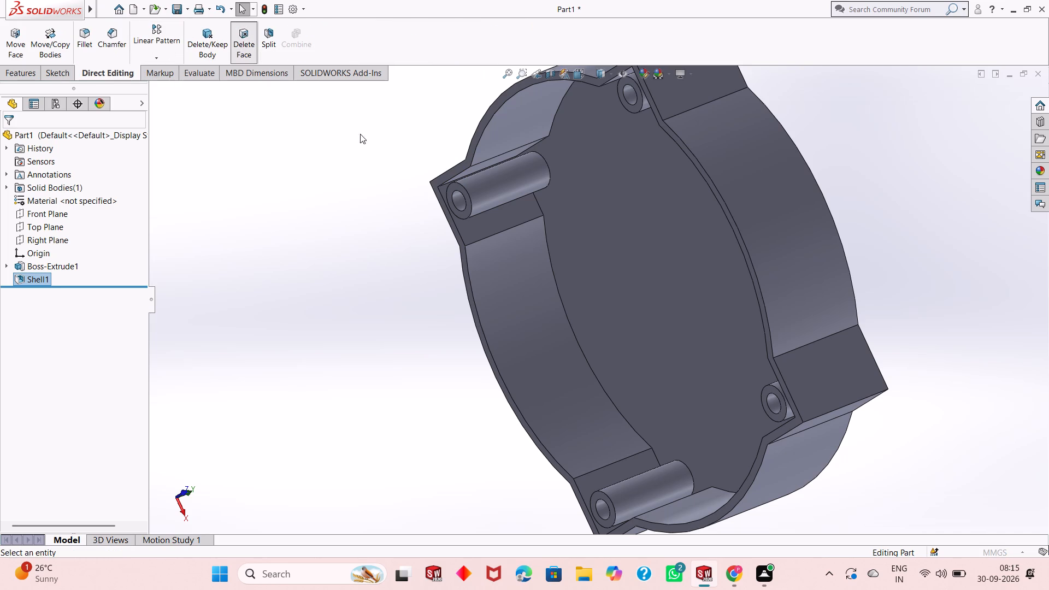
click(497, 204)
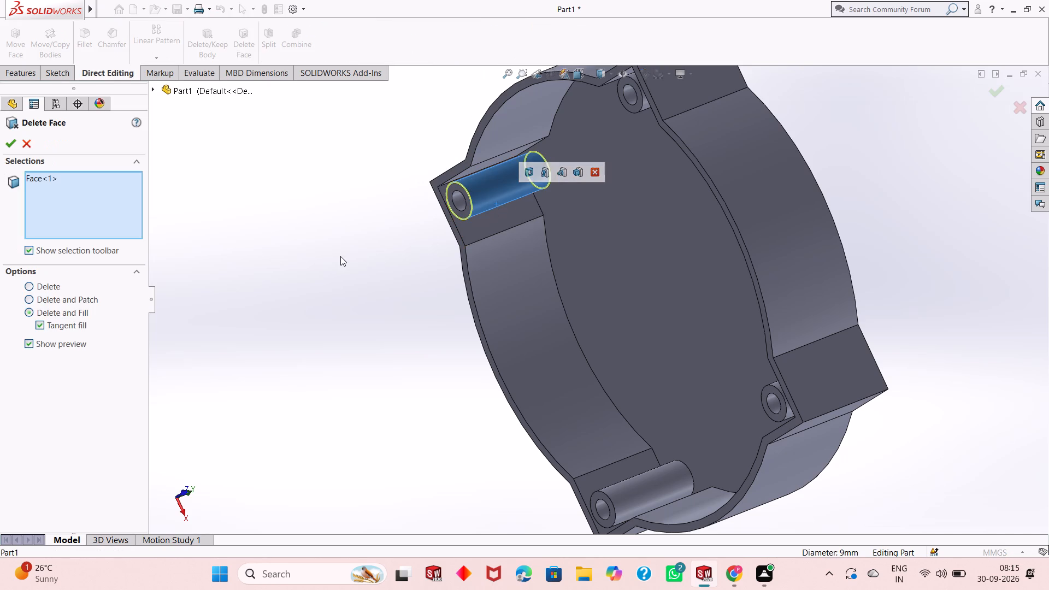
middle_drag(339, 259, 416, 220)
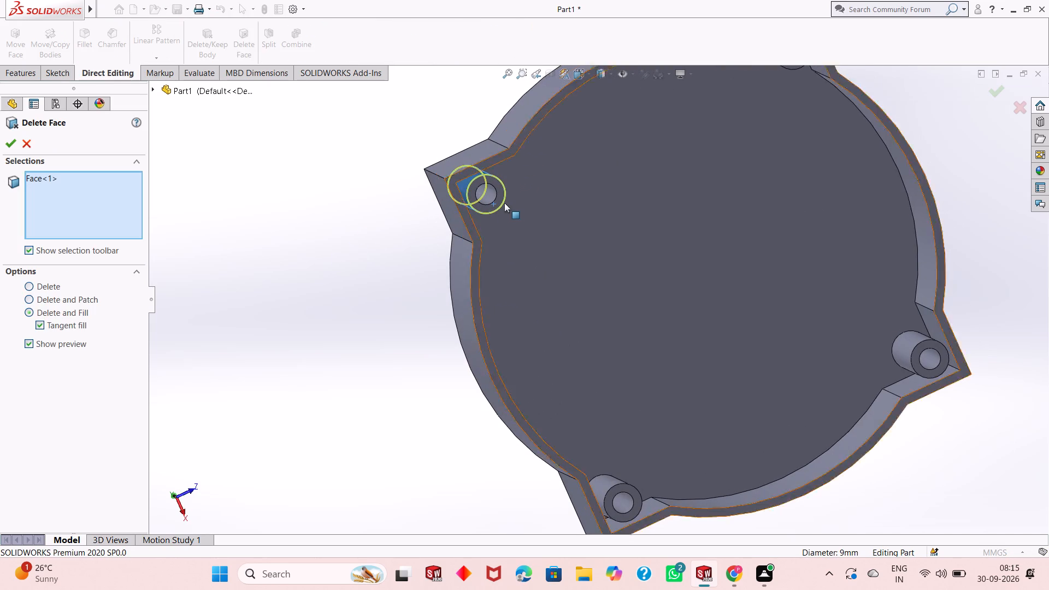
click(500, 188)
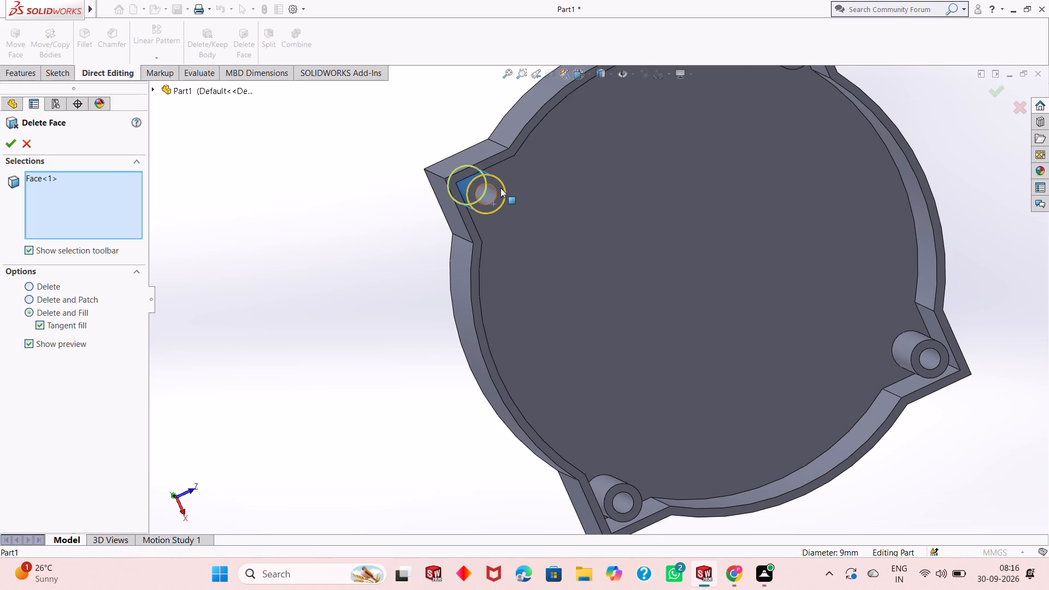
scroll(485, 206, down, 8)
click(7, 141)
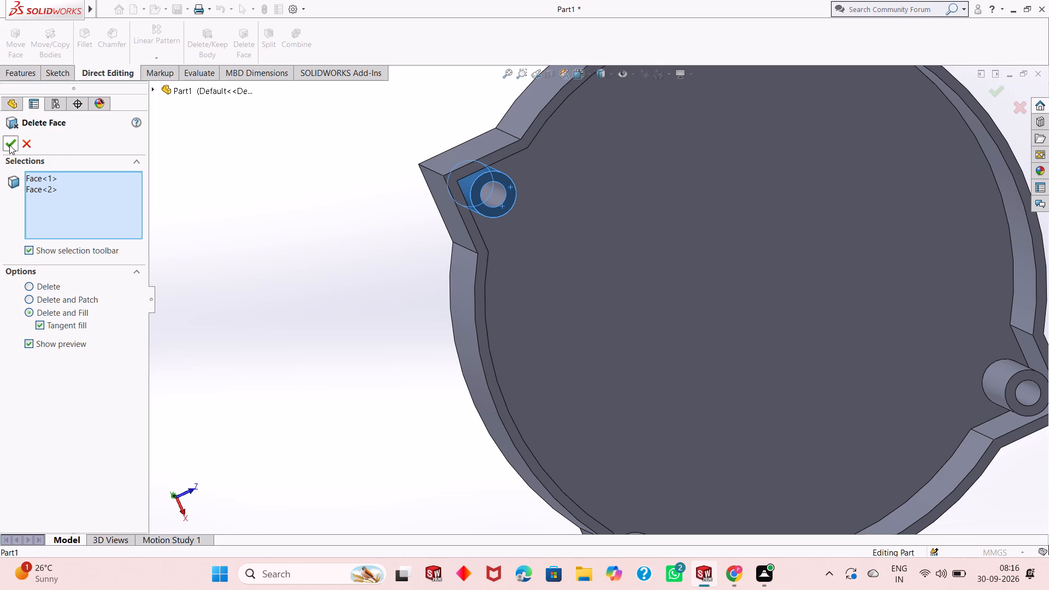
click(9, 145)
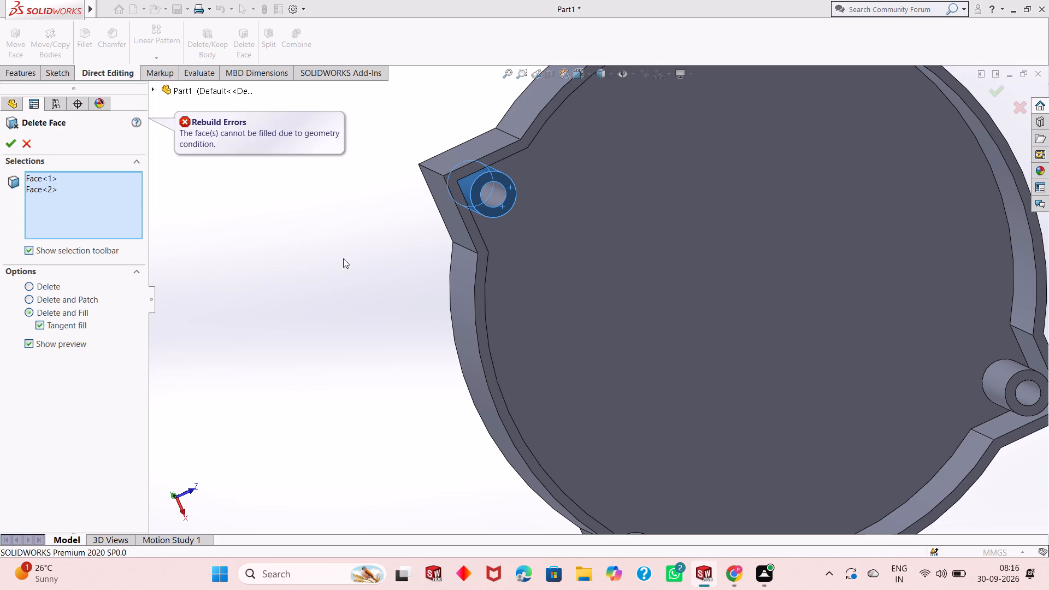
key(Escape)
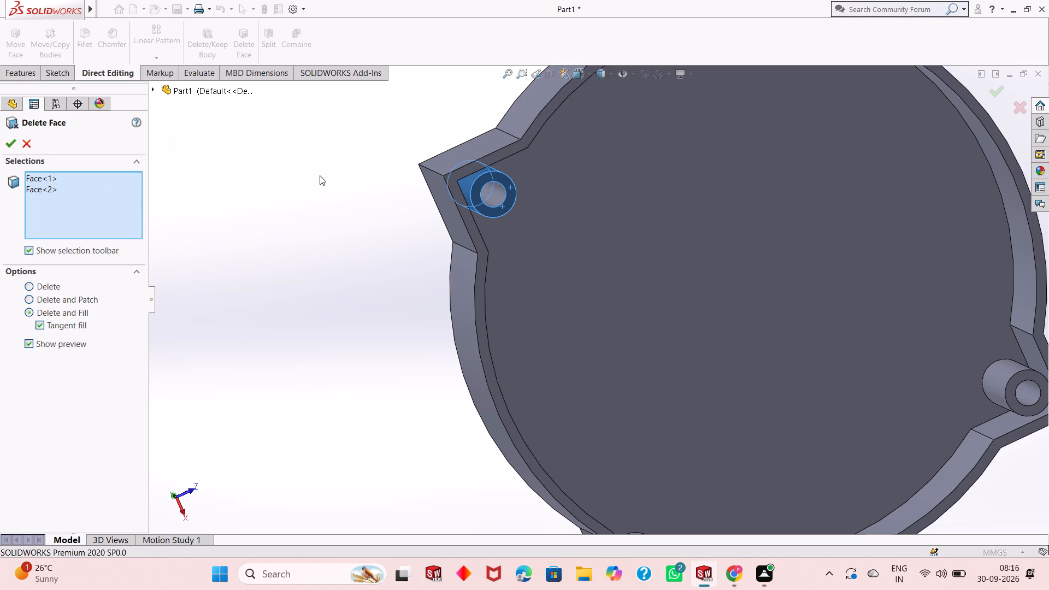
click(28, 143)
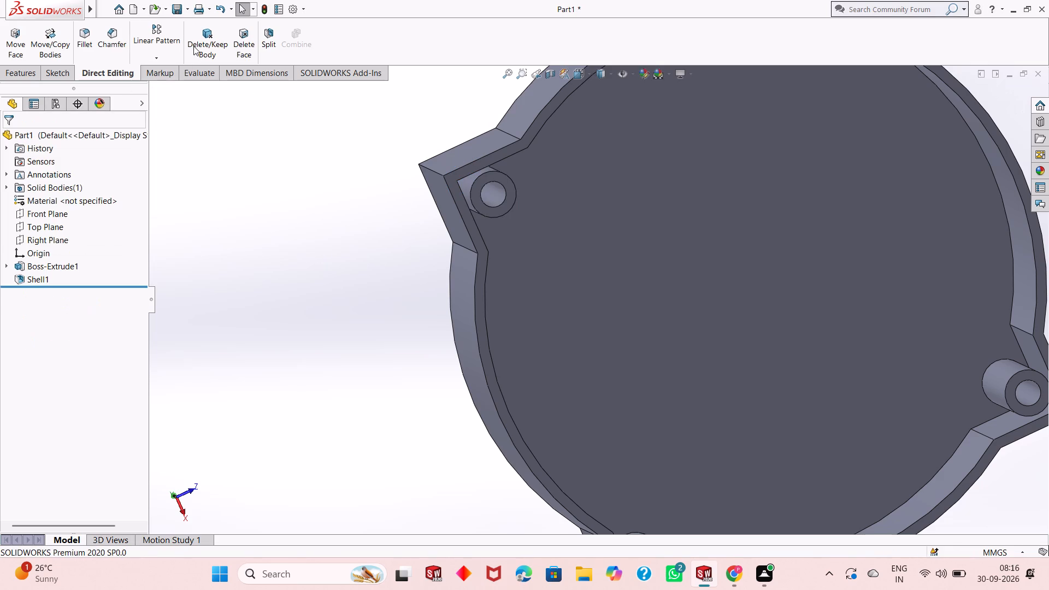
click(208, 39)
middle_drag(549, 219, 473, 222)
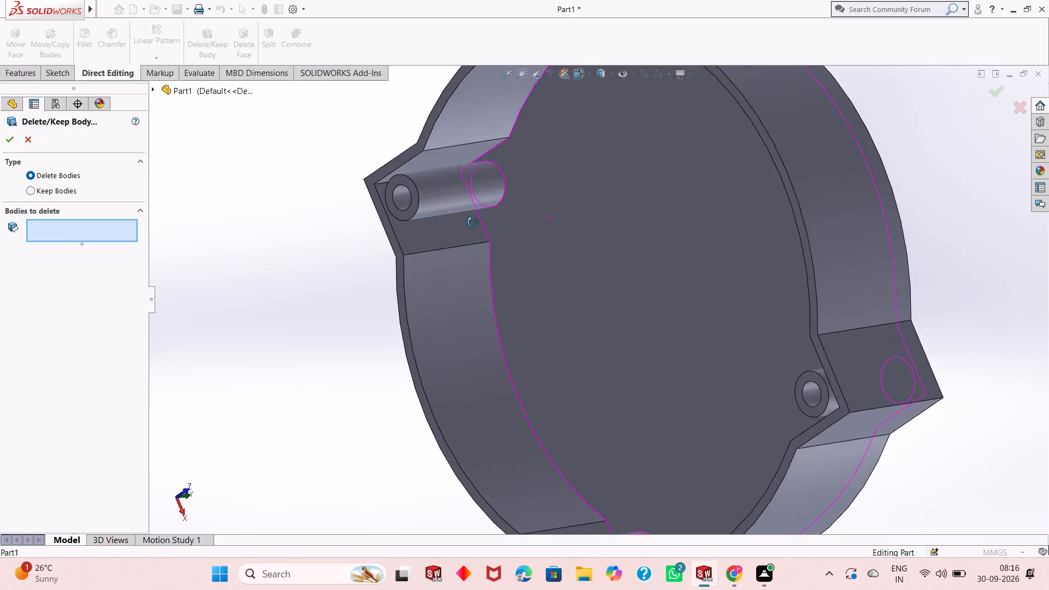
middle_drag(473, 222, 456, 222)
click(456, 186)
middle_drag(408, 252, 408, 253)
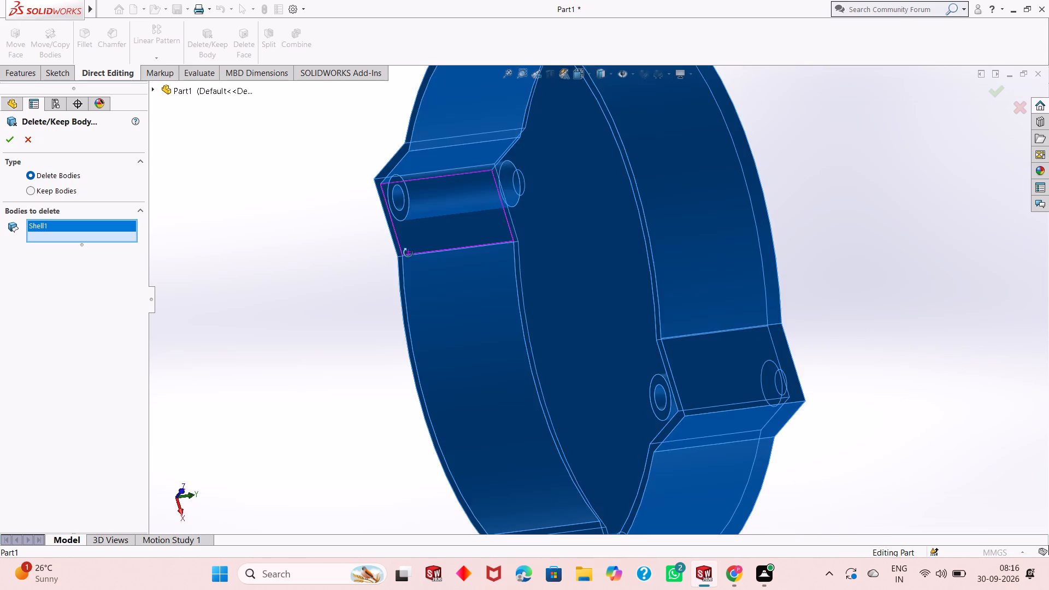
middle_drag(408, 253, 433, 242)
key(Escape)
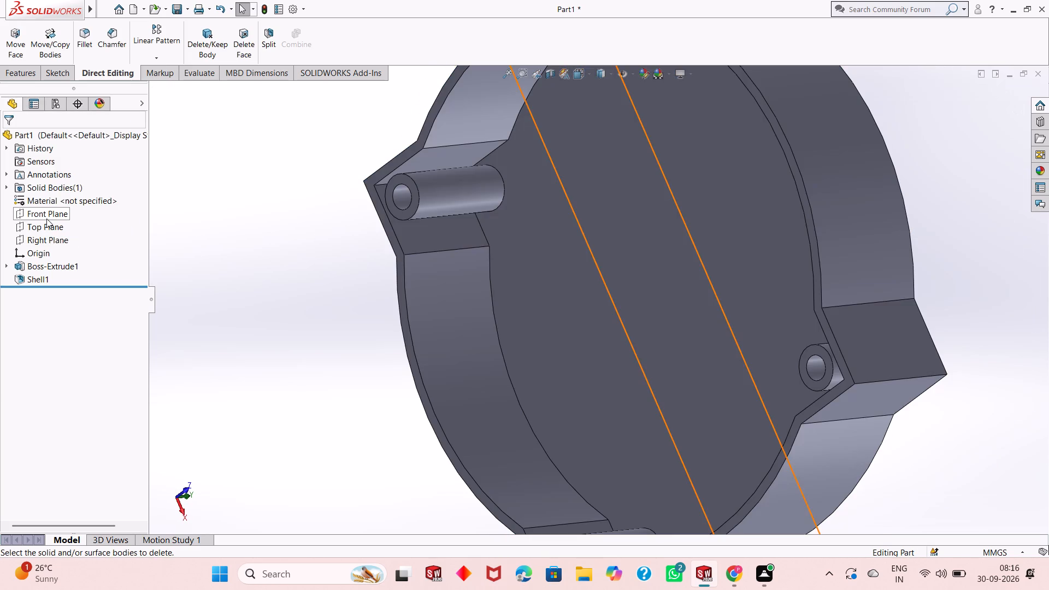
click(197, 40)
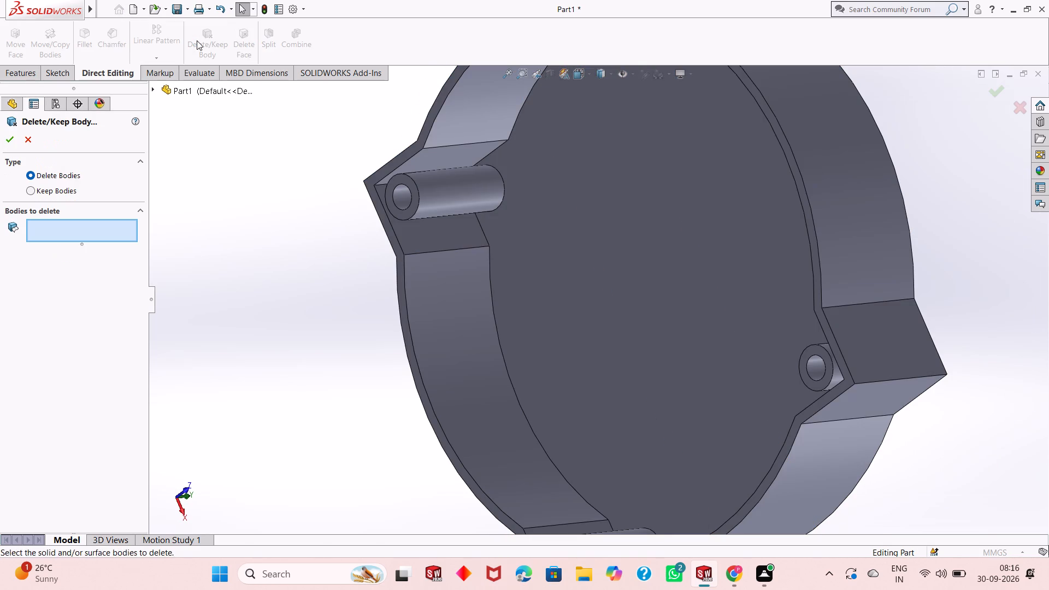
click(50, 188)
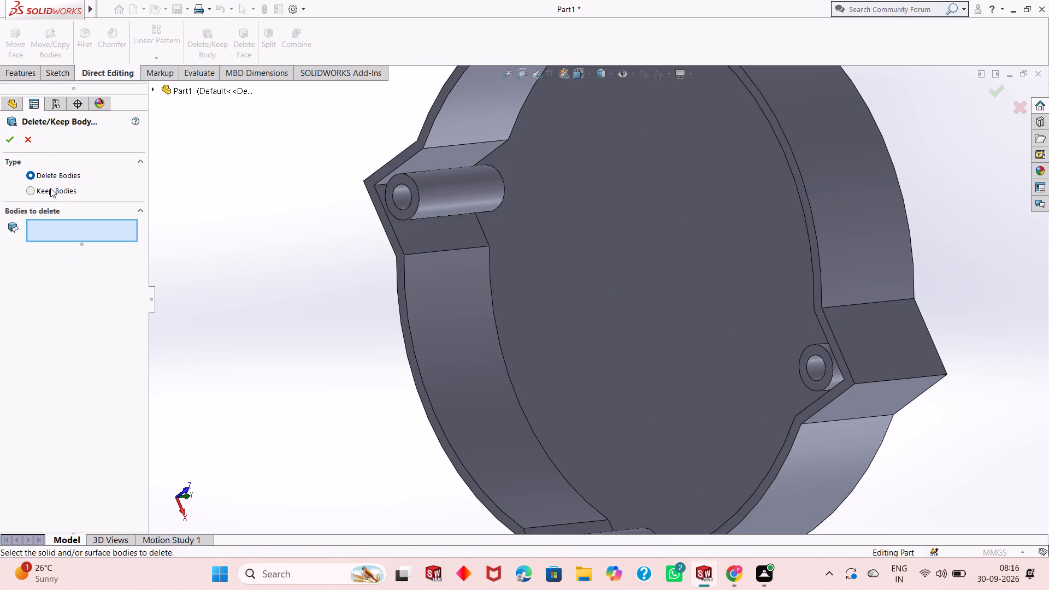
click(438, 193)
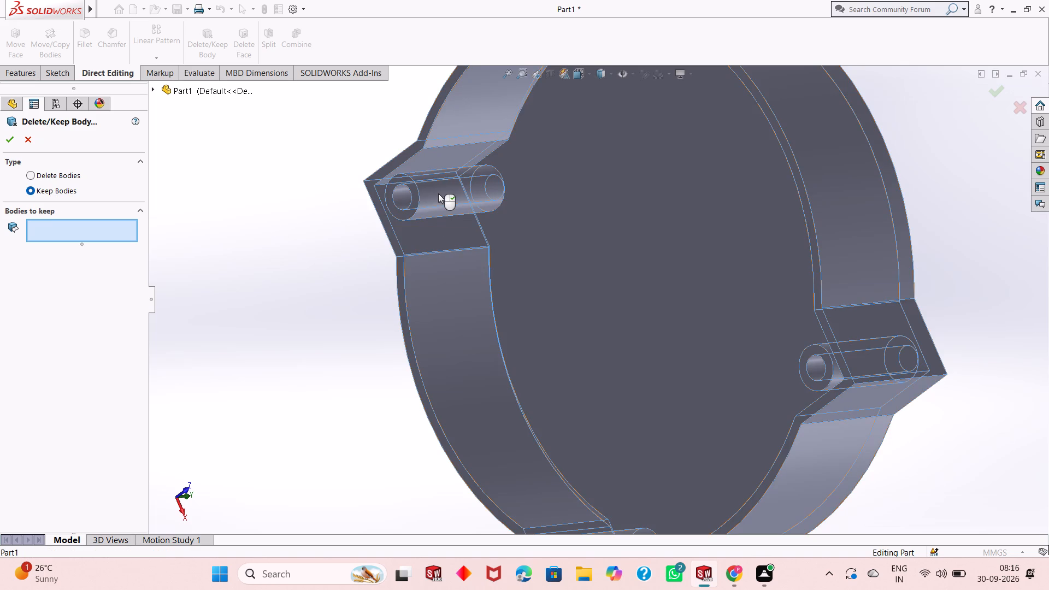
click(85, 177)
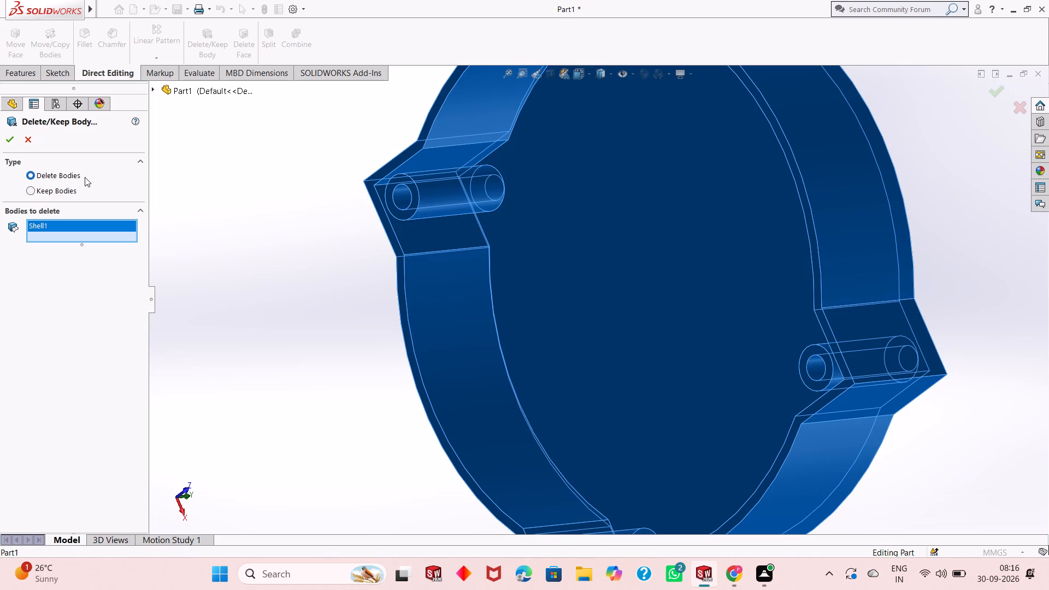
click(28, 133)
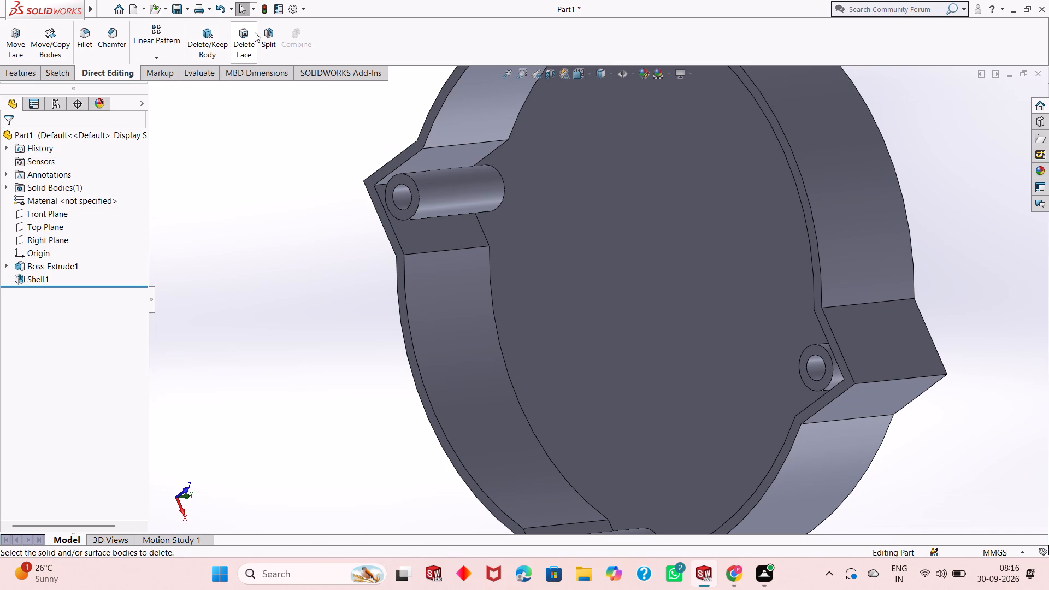
Delete the outer cylindrical face of one corner boss without replacement, using Delete Face with the Delete option.
click(249, 35)
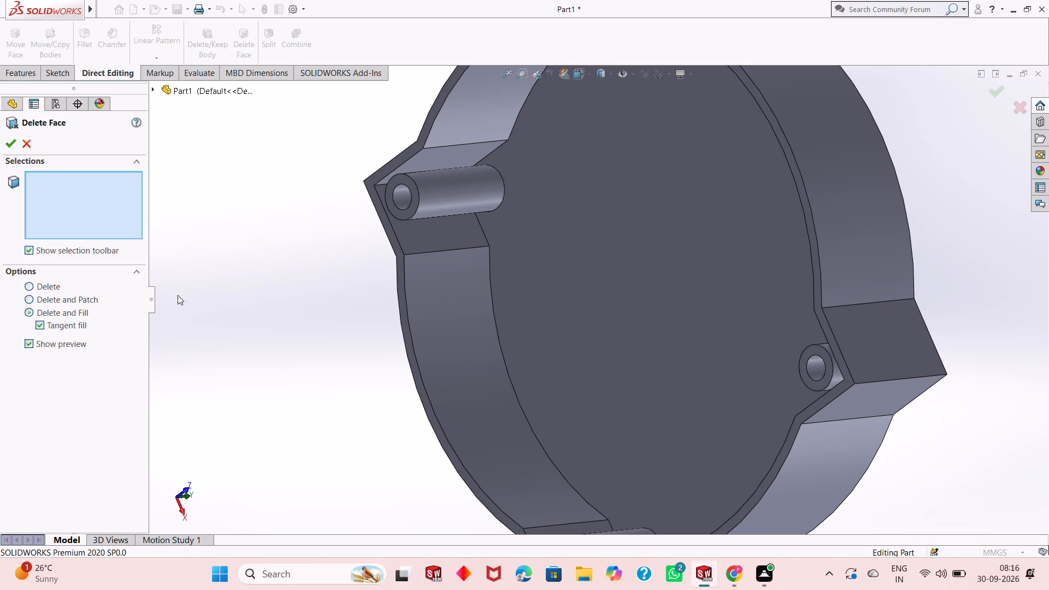
click(51, 288)
click(462, 188)
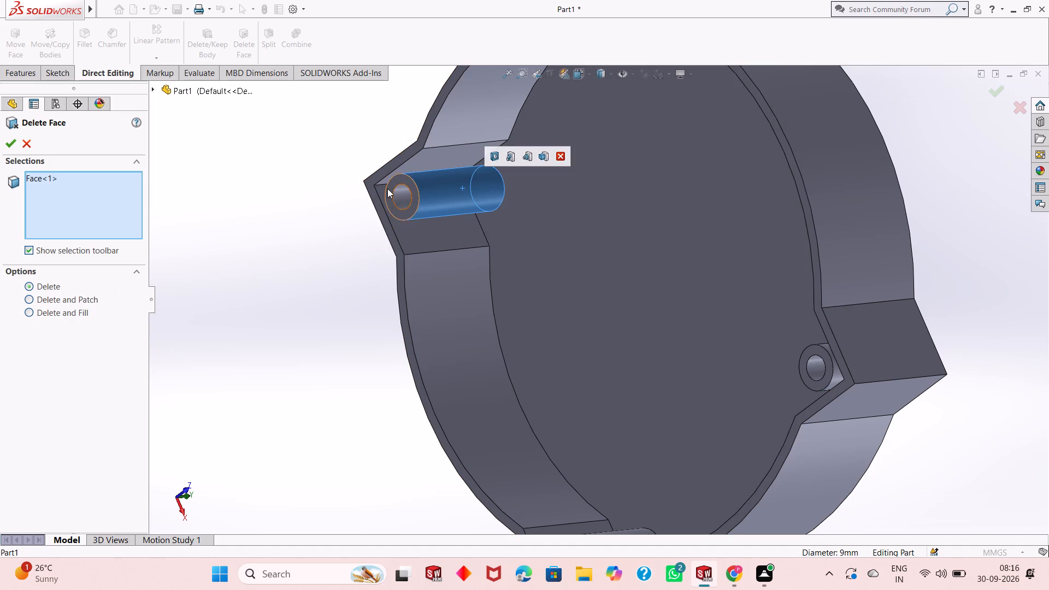
click(18, 144)
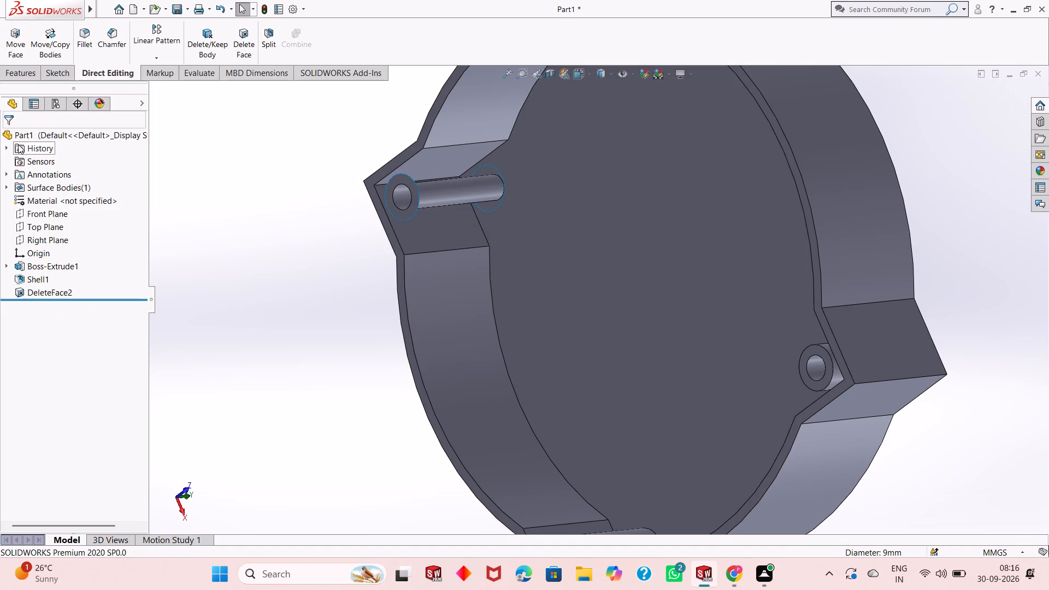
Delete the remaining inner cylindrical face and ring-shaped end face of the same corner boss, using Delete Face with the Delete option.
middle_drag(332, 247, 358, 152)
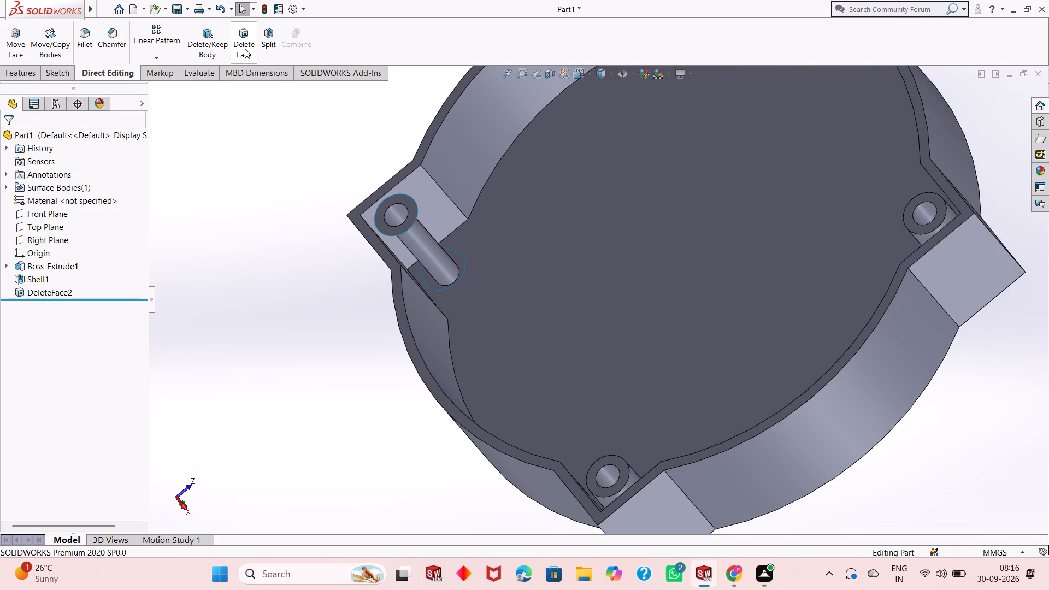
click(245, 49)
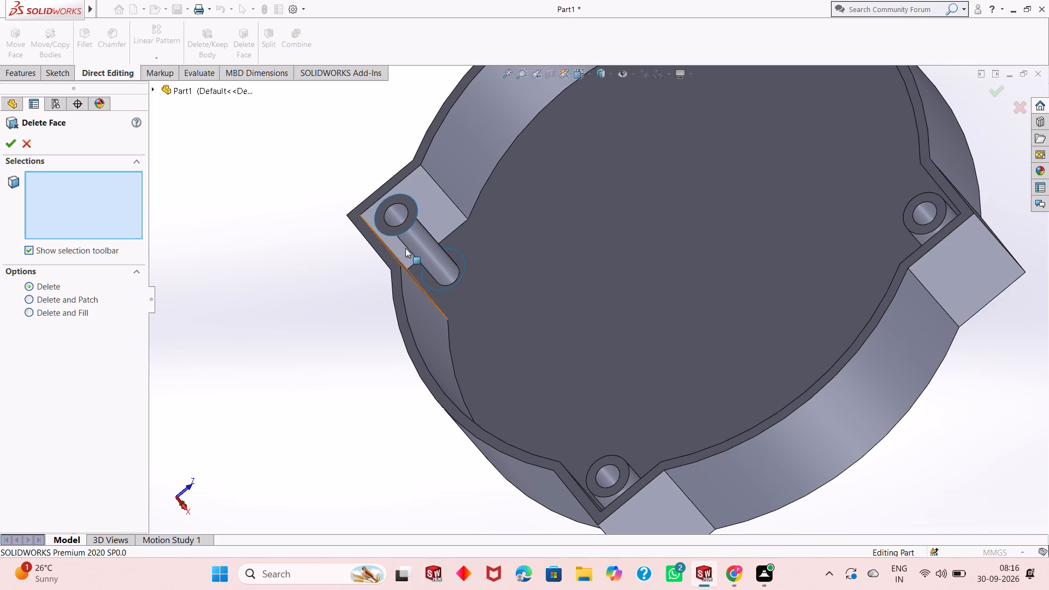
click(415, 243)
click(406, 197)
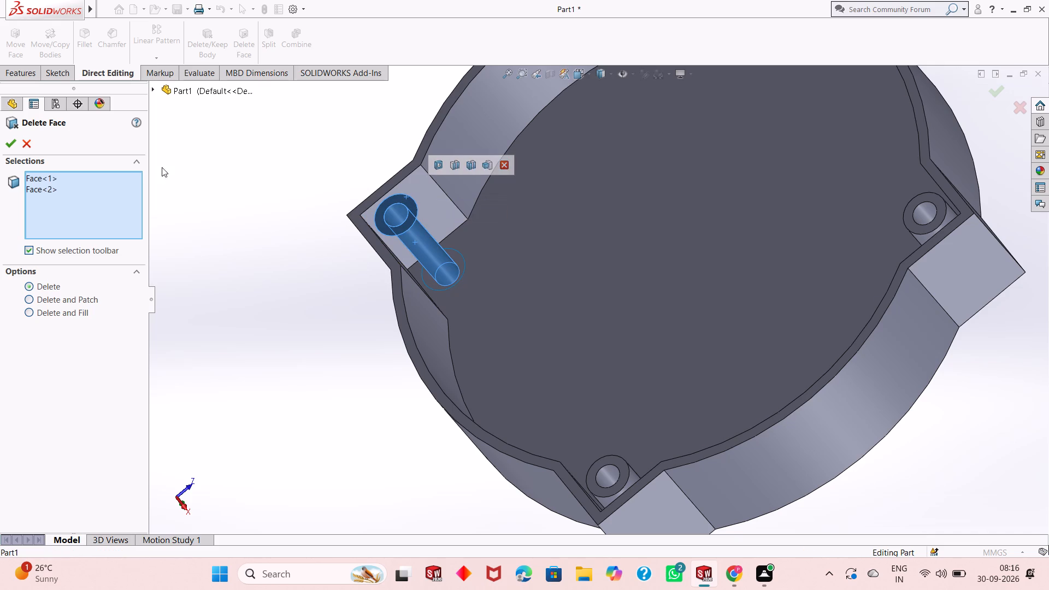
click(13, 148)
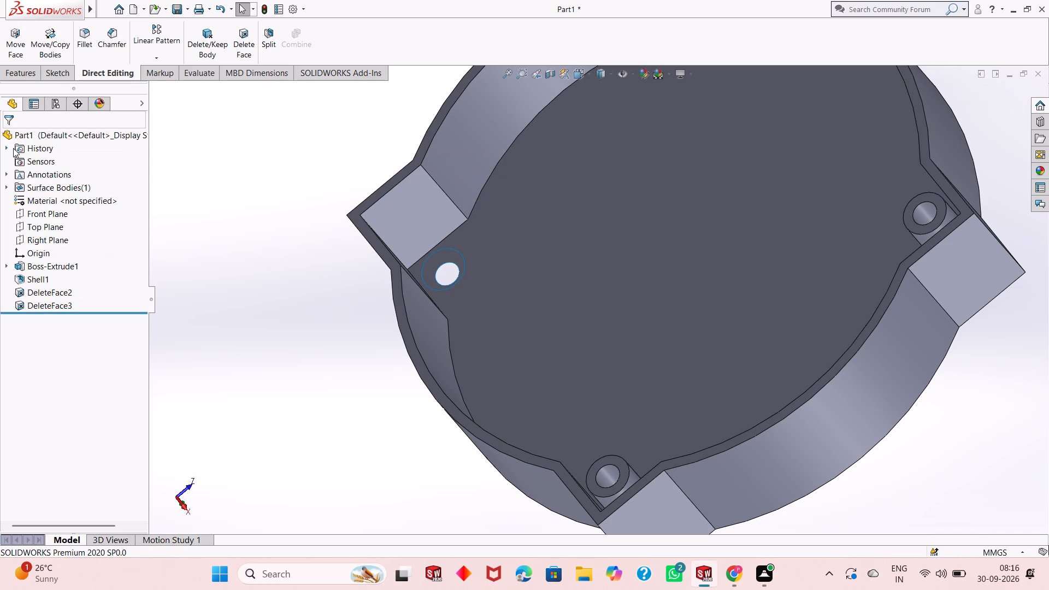
Examine the corner where the boss was removed, checking the hole and the surrounding floor and walls from inside and outside.
middle_drag(282, 270, 295, 346)
click(296, 346)
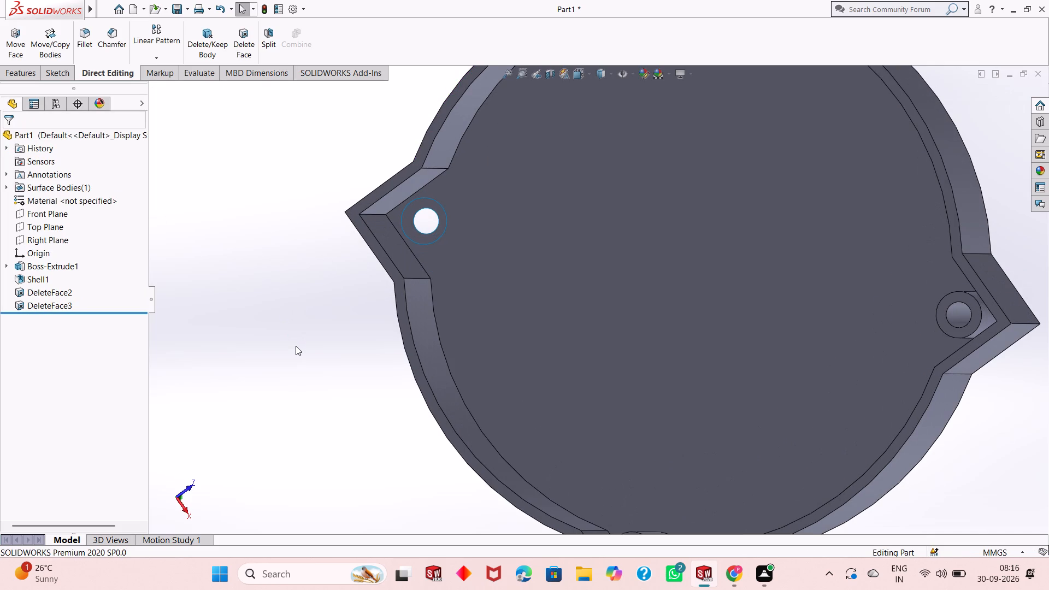
click(296, 345)
middle_drag(366, 304, 400, 322)
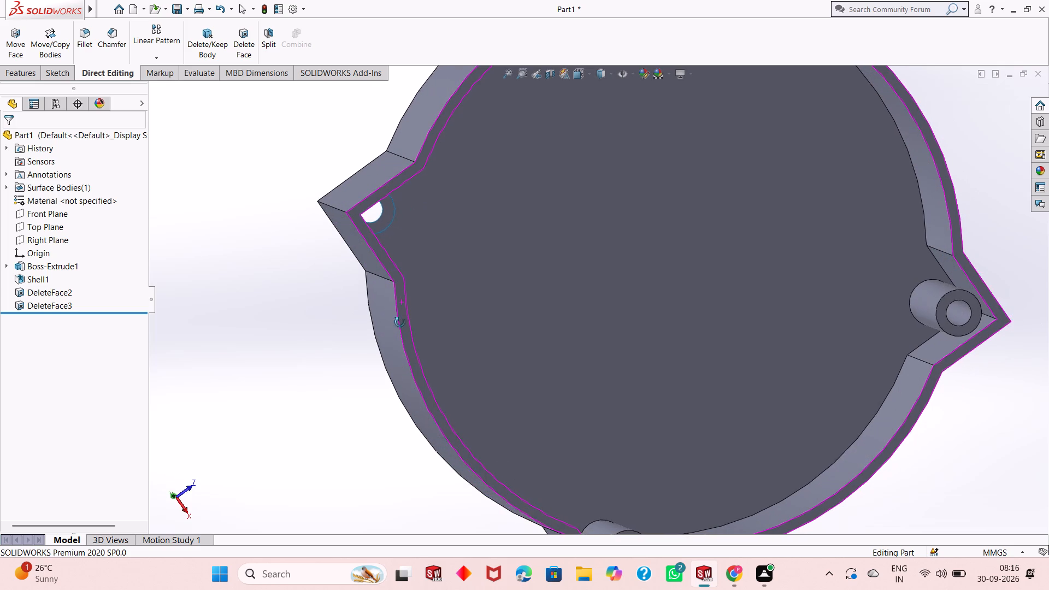
middle_drag(400, 322, 413, 356)
scroll(374, 241, down, 3)
middle_drag(817, 367, 756, 367)
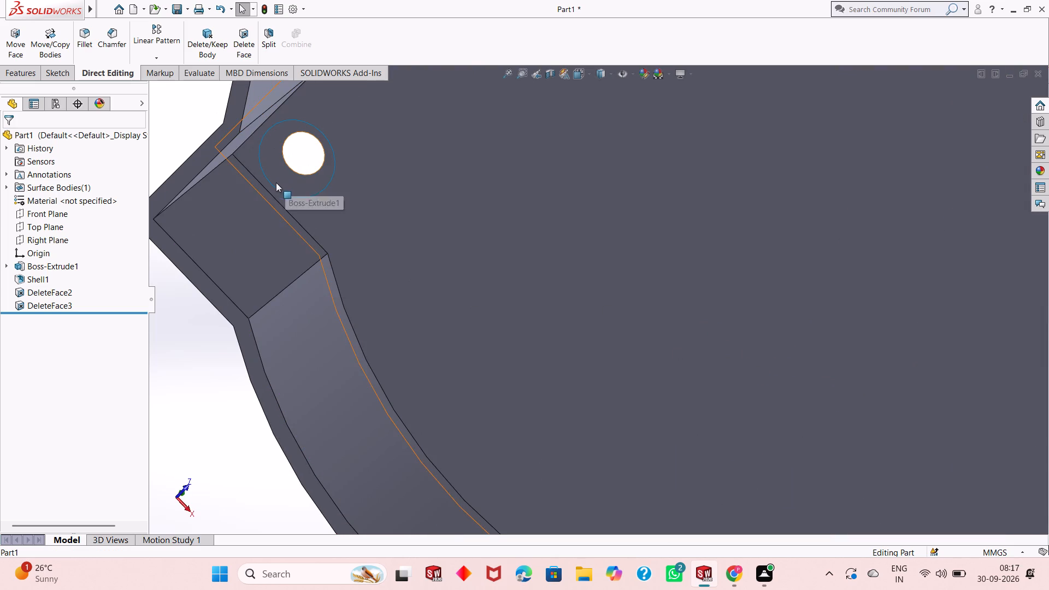
middle_drag(342, 170, 496, 327)
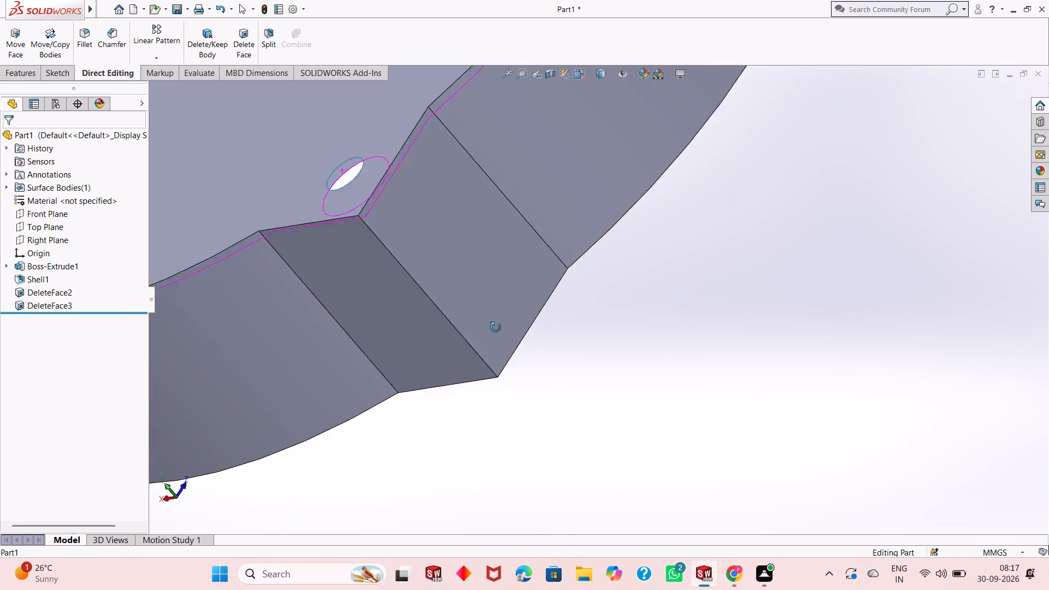
middle_drag(496, 327, 561, 414)
middle_drag(543, 267, 334, 164)
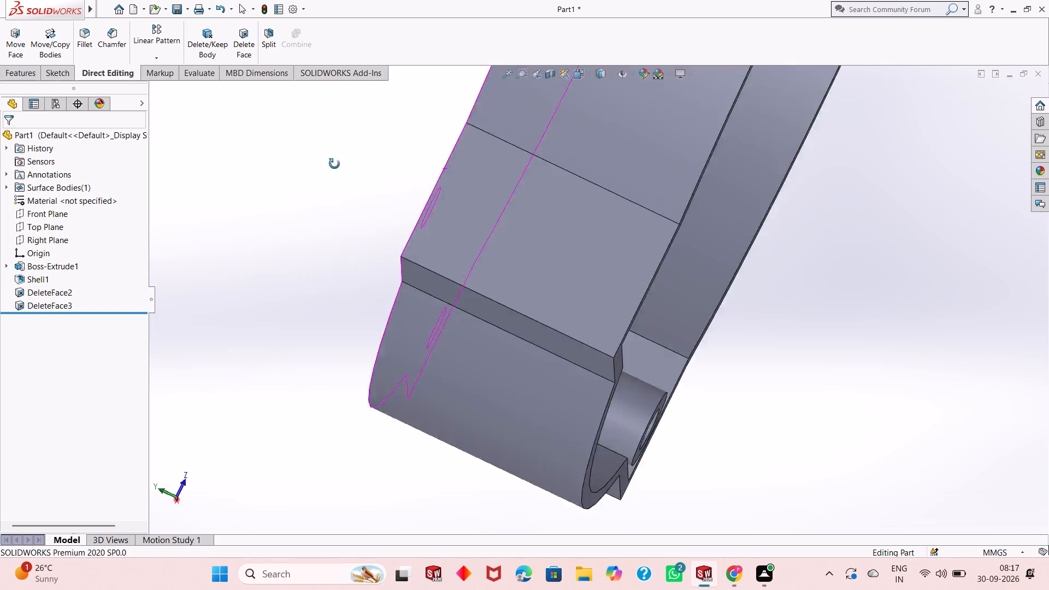
middle_drag(334, 164, 329, 167)
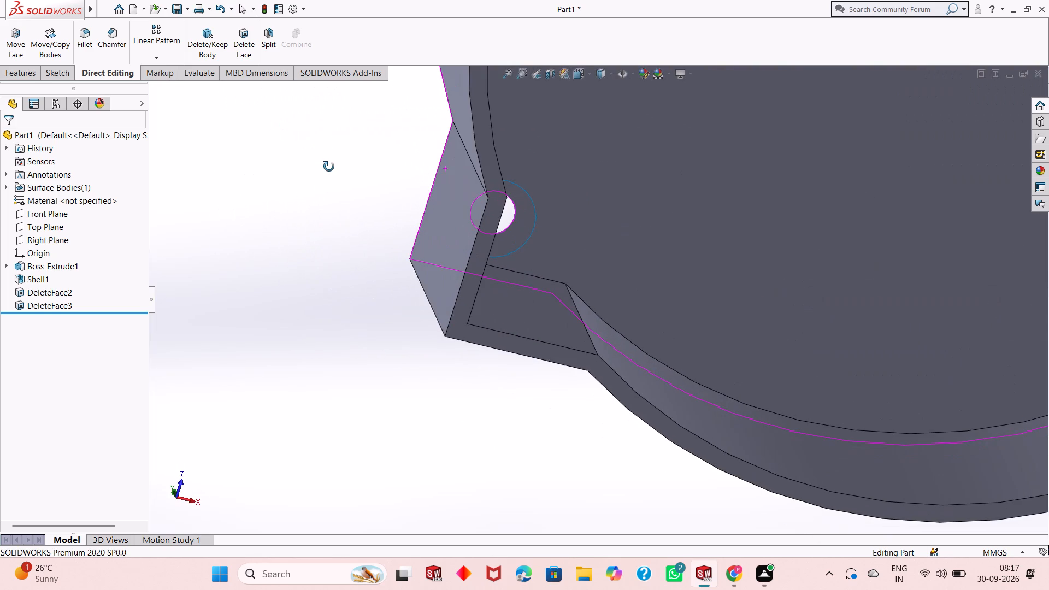
middle_drag(329, 167, 322, 134)
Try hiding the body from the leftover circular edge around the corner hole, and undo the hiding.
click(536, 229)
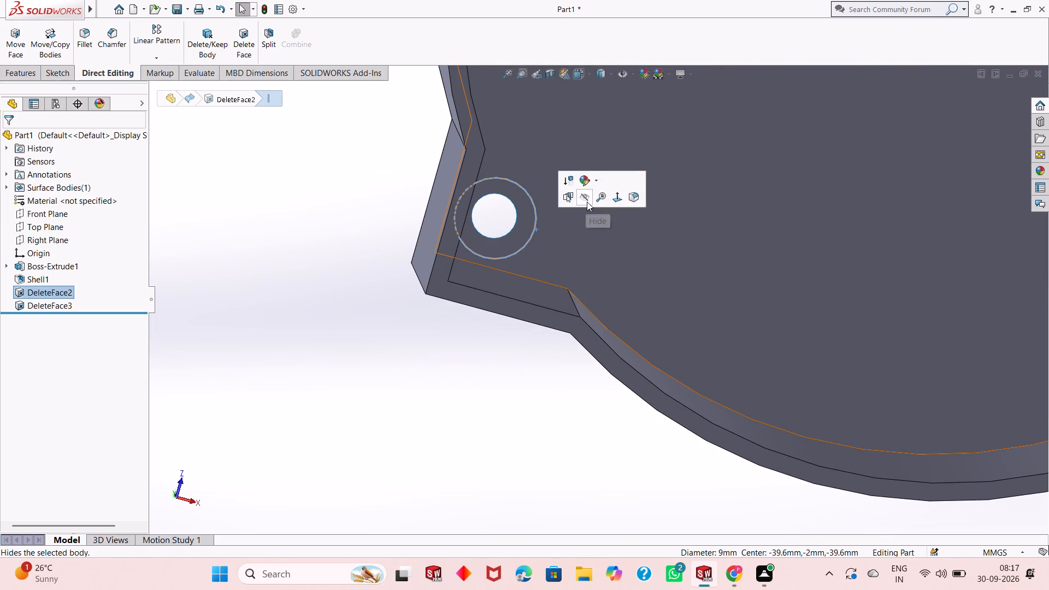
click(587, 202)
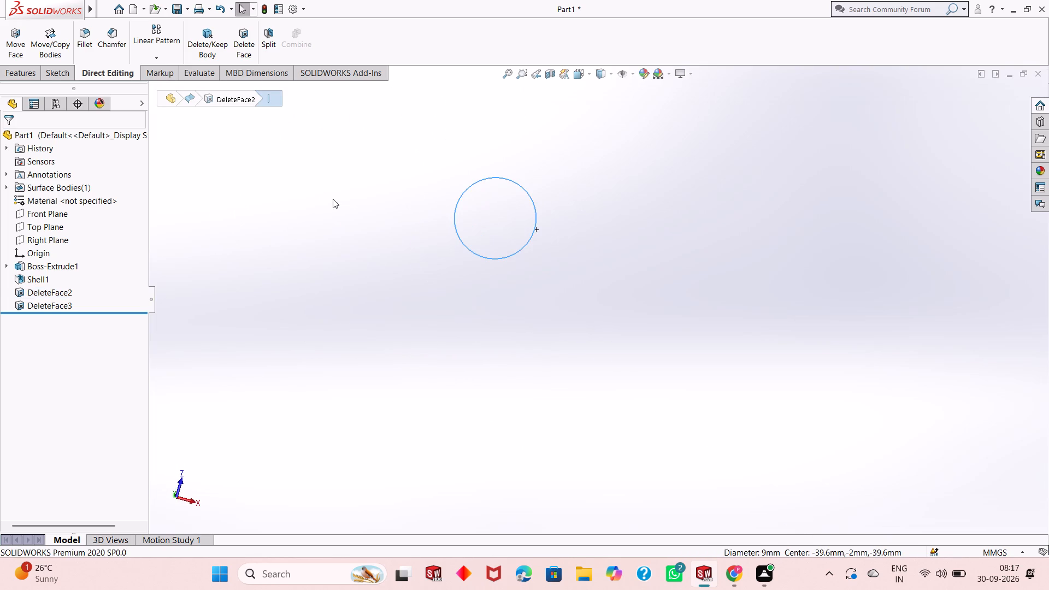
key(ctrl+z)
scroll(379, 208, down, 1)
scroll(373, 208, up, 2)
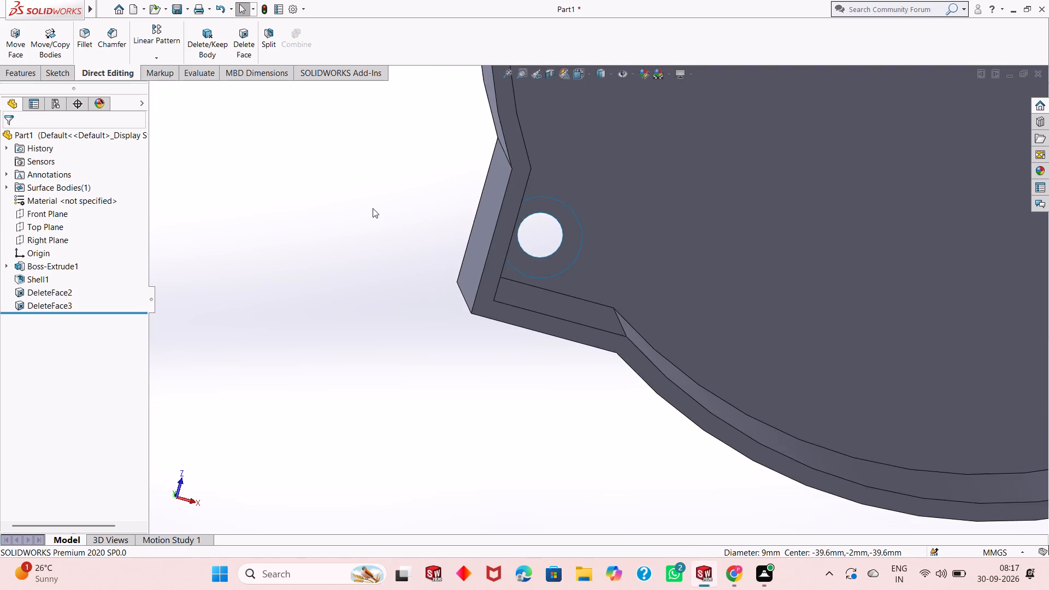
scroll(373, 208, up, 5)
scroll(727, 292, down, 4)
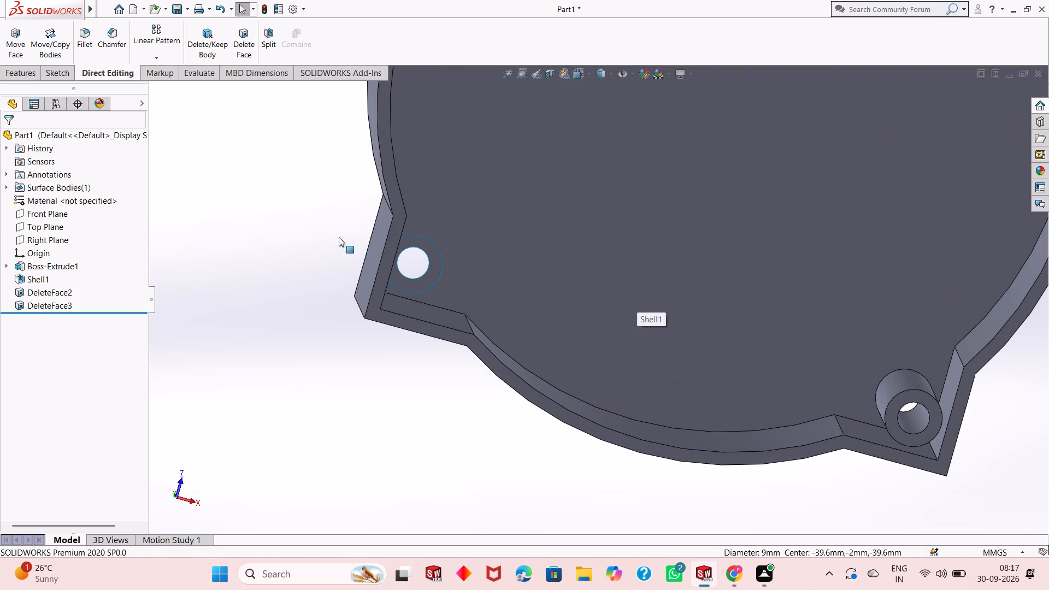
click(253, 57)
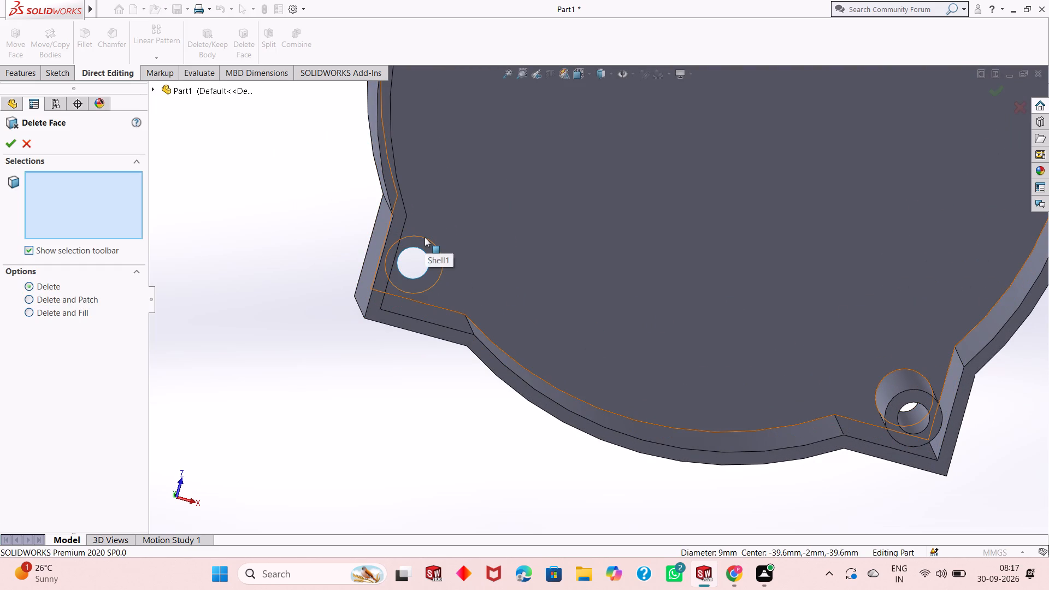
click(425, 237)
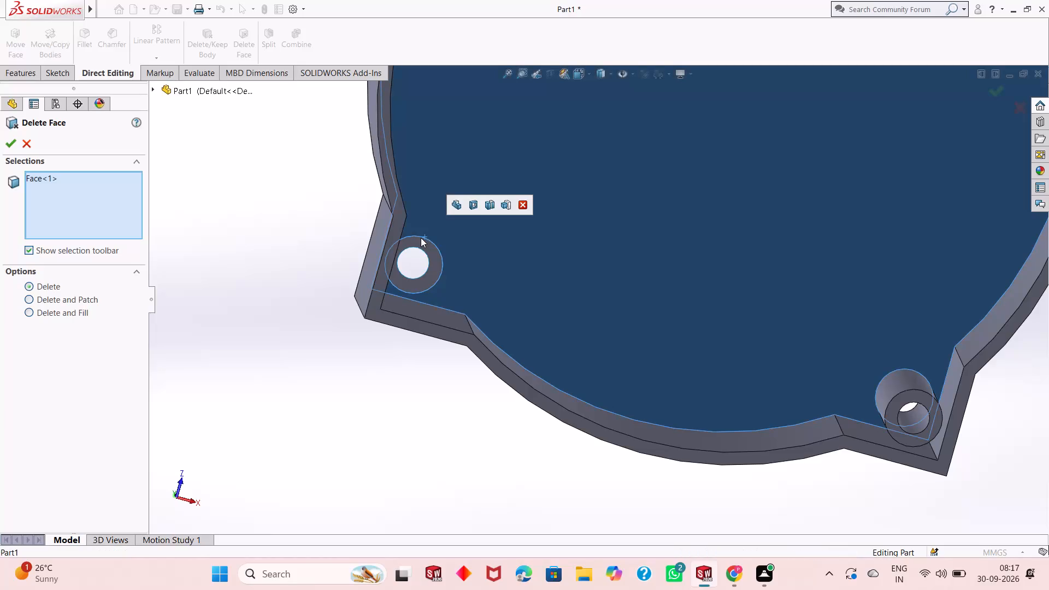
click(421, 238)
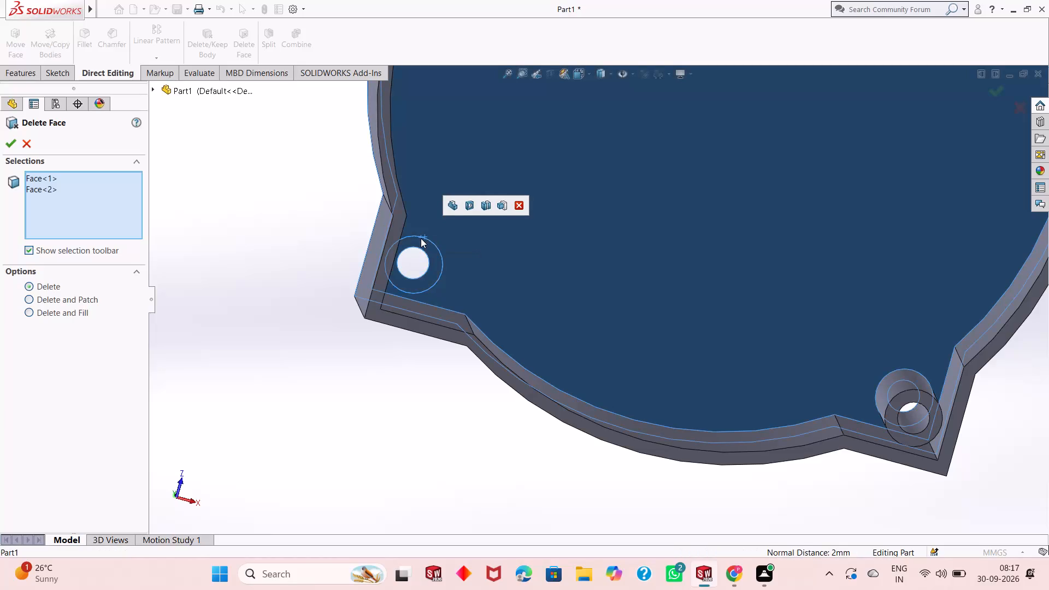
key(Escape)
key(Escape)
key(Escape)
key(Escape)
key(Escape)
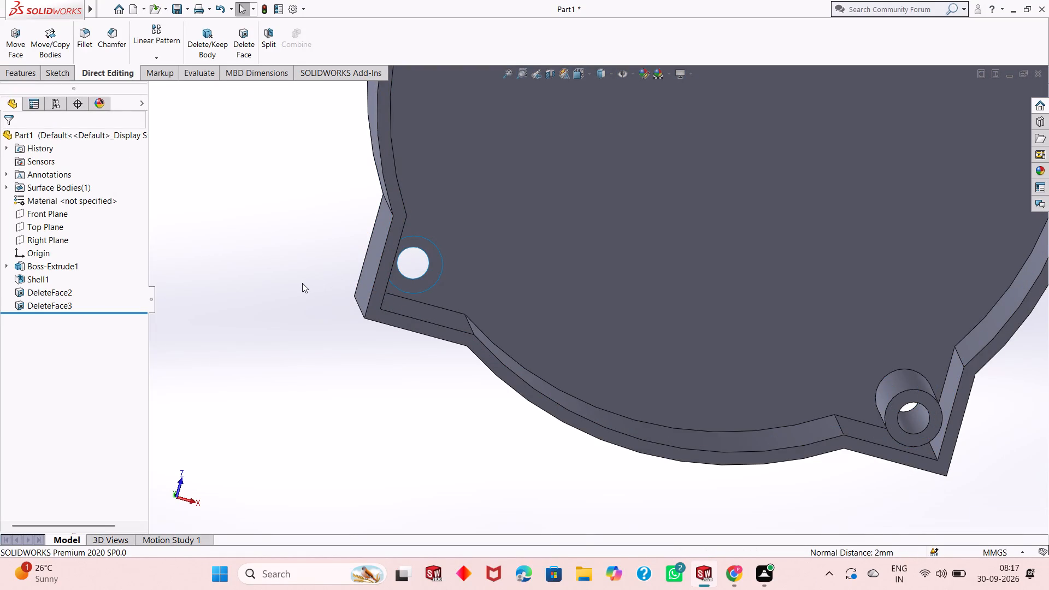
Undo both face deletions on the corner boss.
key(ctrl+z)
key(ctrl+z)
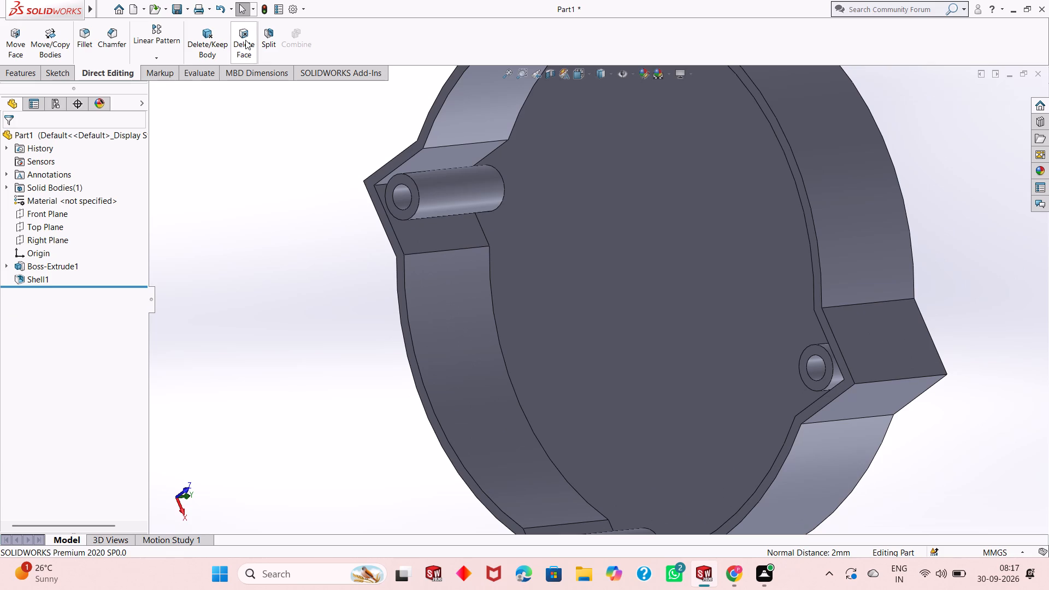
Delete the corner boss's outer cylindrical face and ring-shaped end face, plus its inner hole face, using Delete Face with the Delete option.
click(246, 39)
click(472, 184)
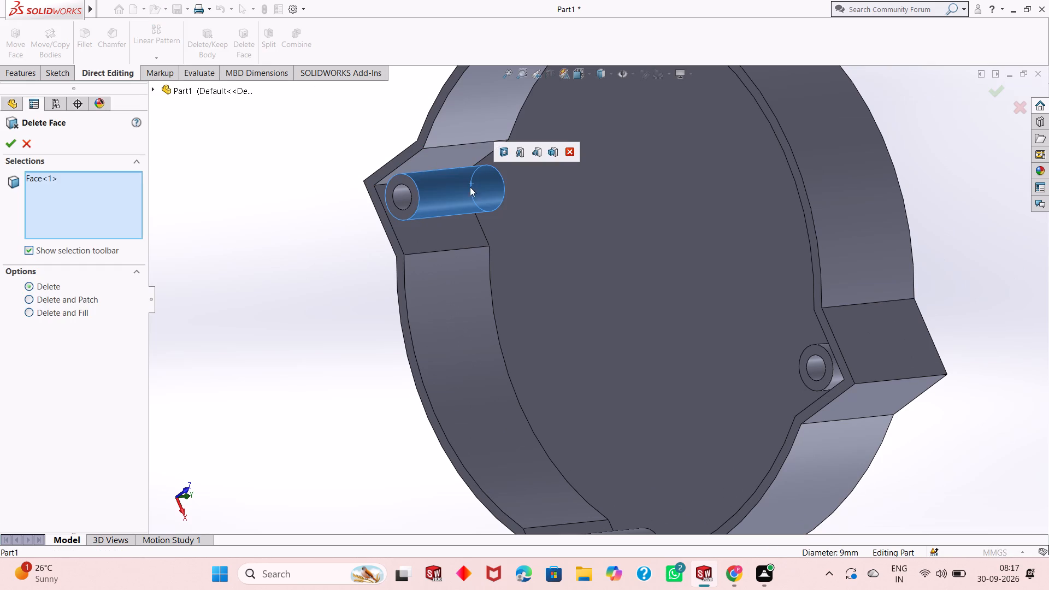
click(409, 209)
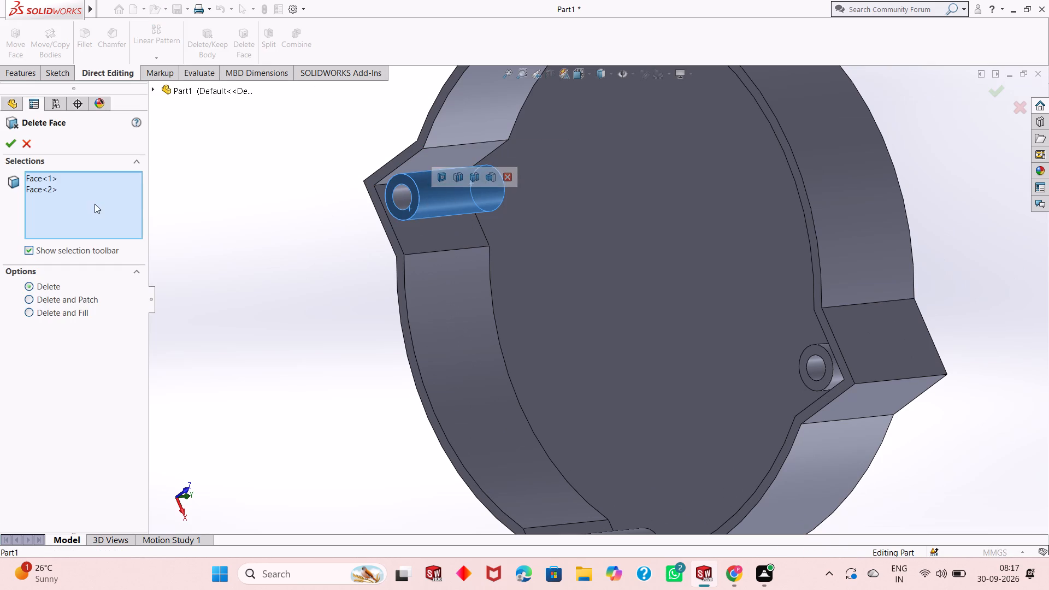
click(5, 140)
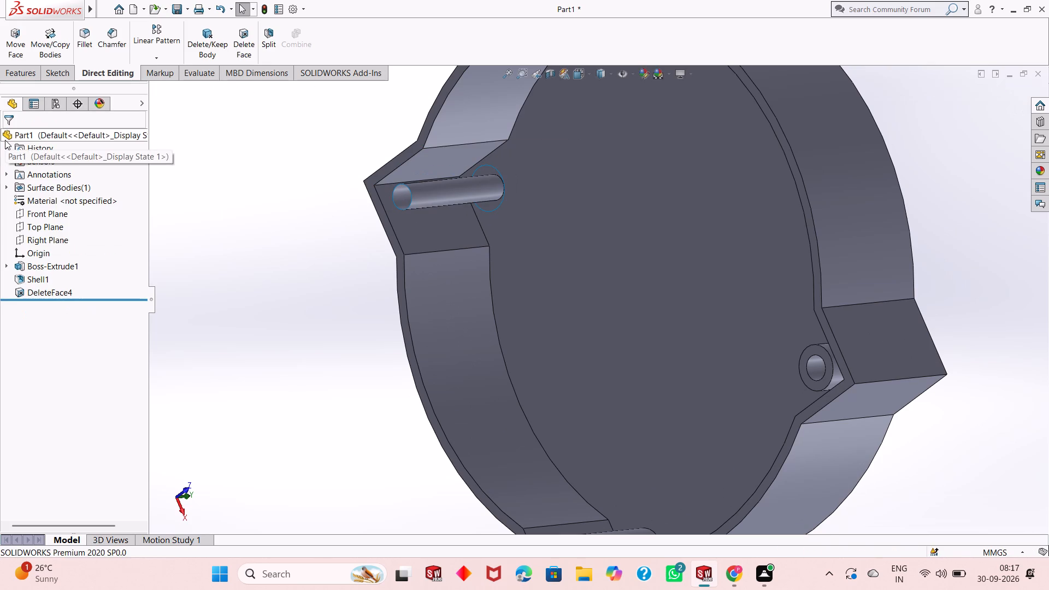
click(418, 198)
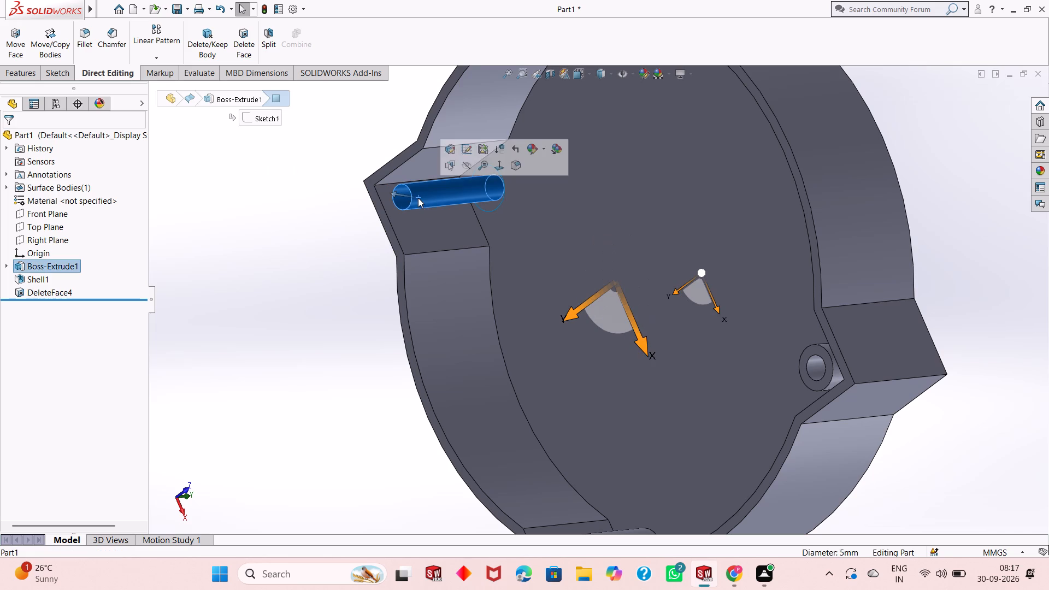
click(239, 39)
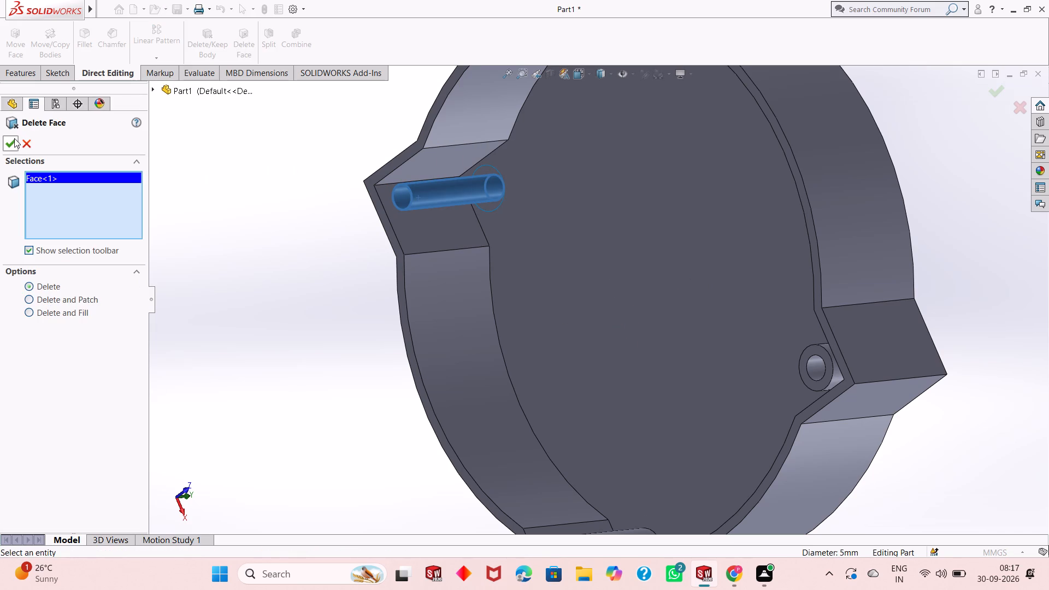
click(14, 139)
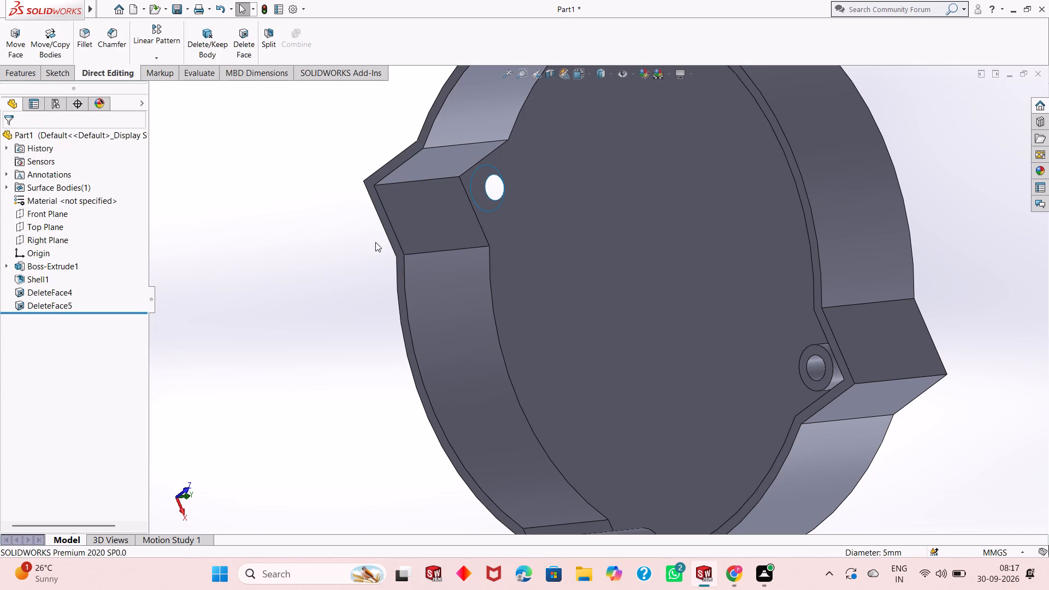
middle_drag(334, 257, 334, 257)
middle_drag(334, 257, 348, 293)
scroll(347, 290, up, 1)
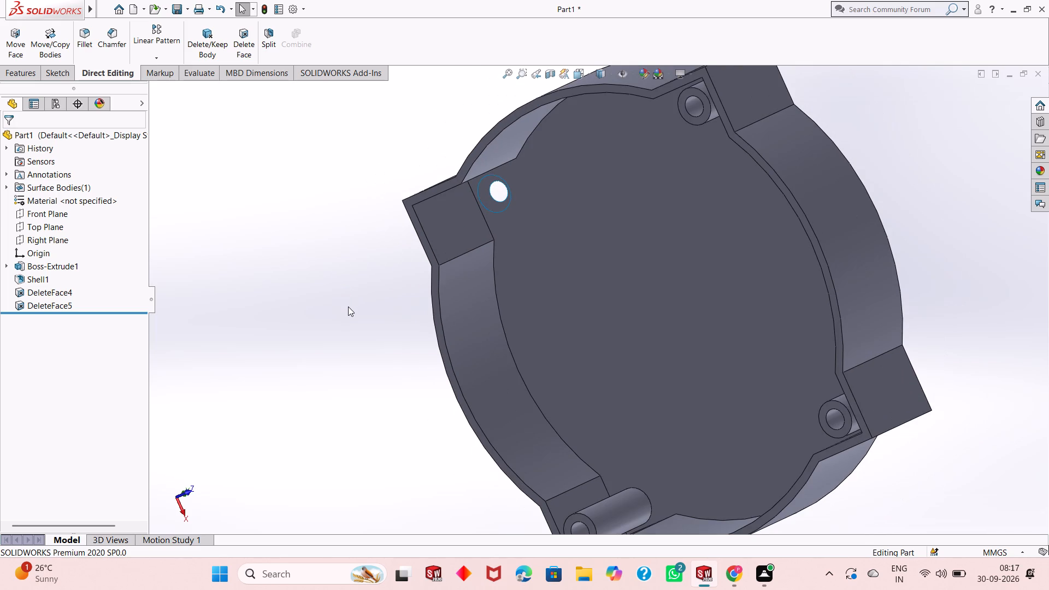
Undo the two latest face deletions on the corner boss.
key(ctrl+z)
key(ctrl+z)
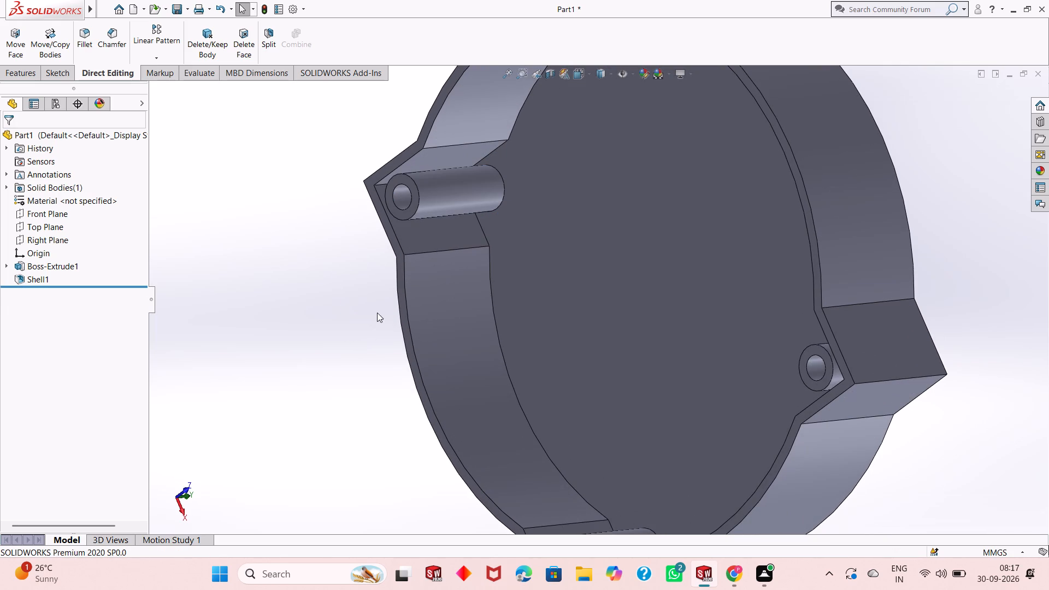
Start a sketch on the ring-shaped end face of one corner boss and view that corner straight on.
middle_drag(378, 312, 426, 287)
middle_drag(426, 287, 478, 311)
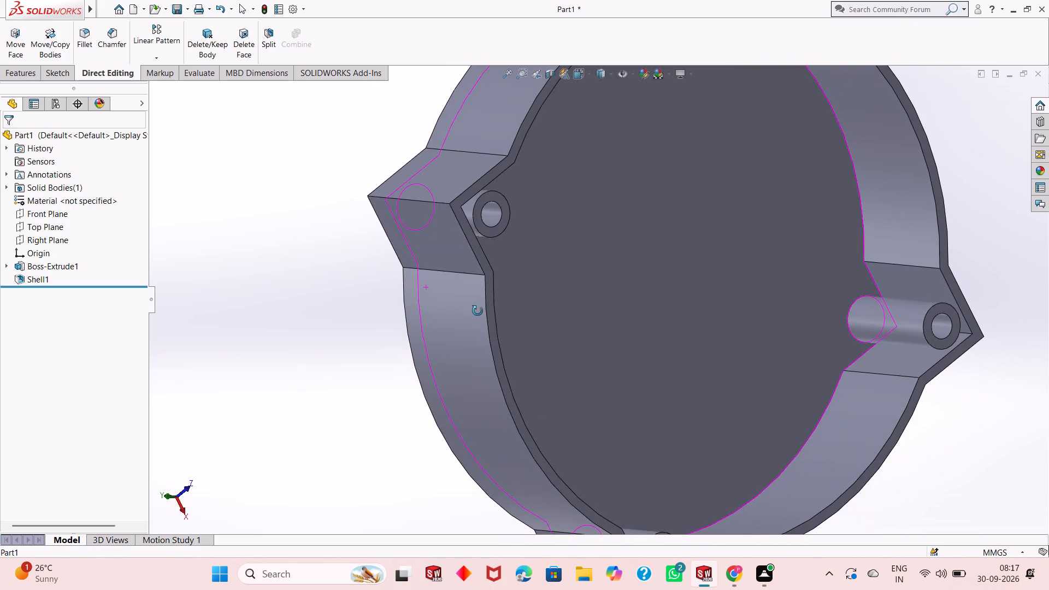
middle_drag(478, 311, 415, 311)
click(400, 213)
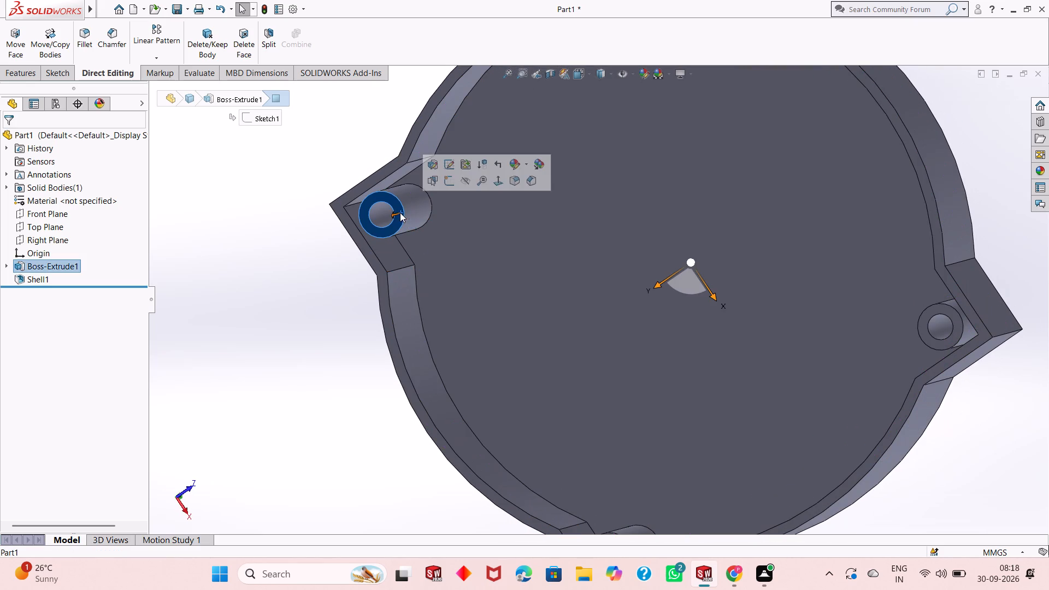
click(442, 187)
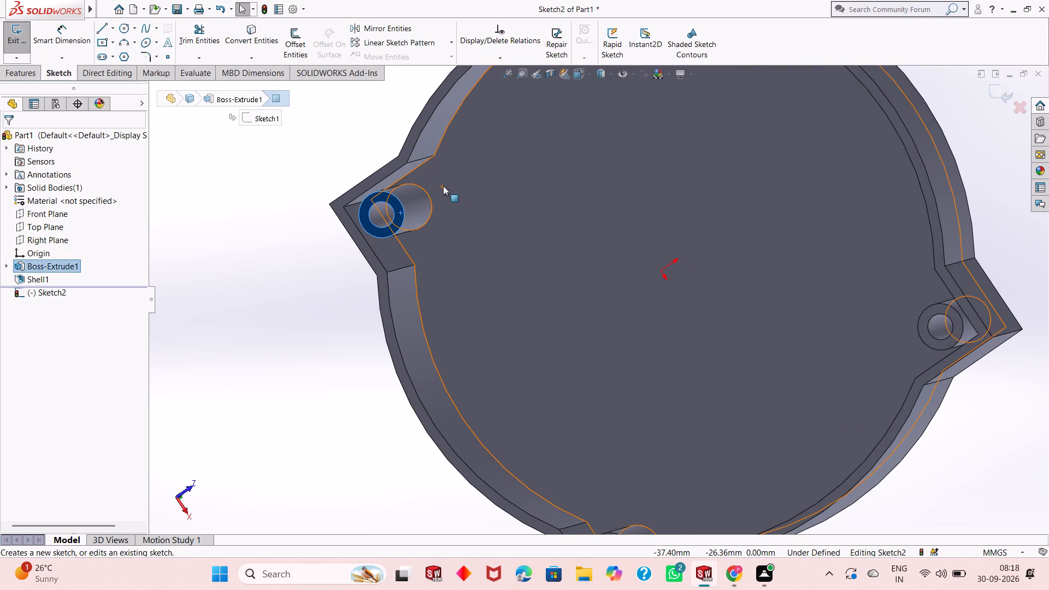
key(ctrl+8)
scroll(474, 479, down, 2)
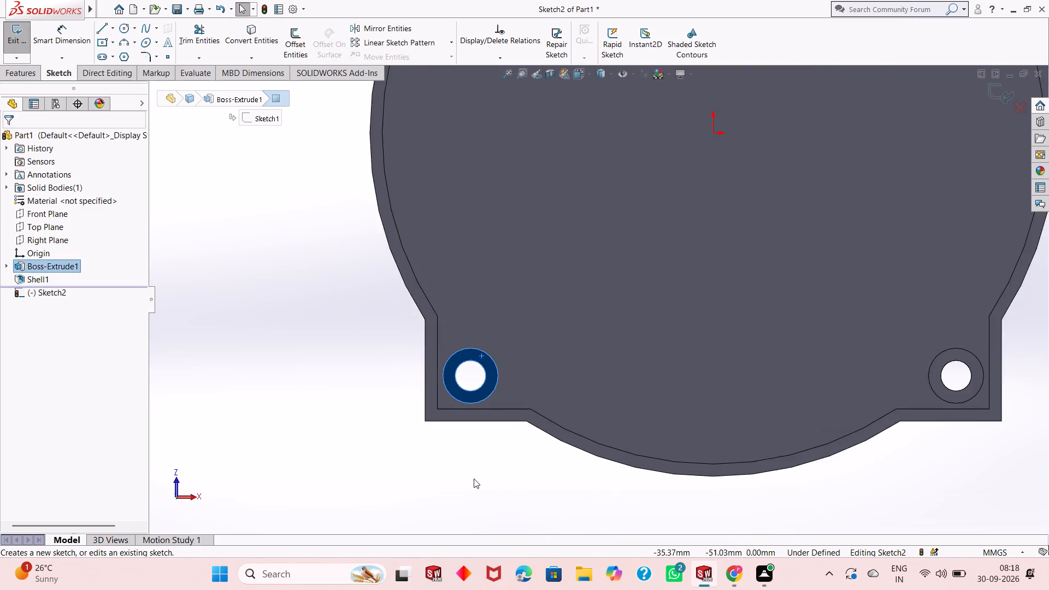
scroll(474, 479, down, 3)
key(Escape)
key(Escape)
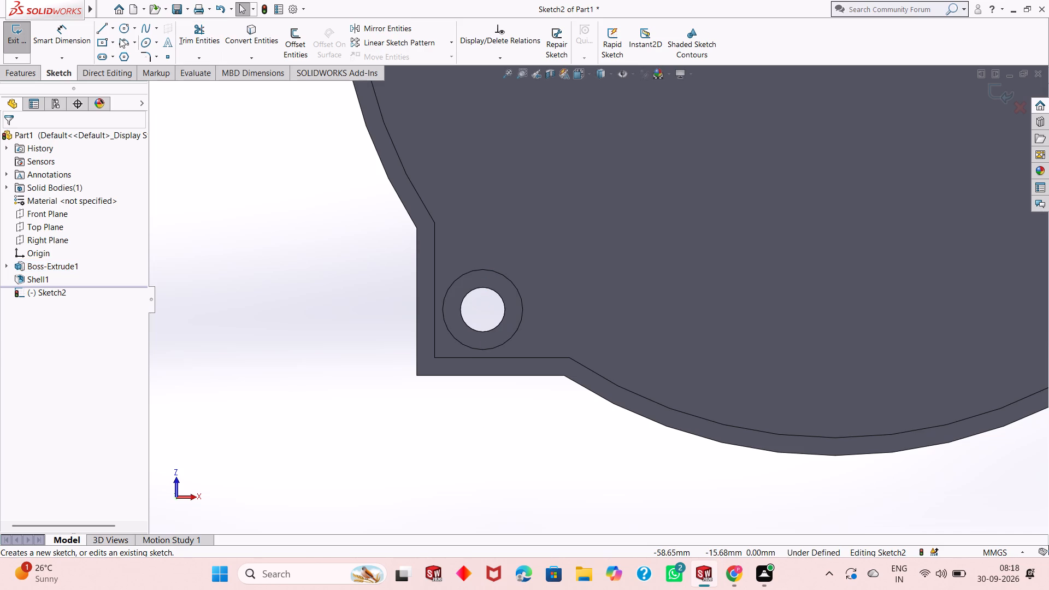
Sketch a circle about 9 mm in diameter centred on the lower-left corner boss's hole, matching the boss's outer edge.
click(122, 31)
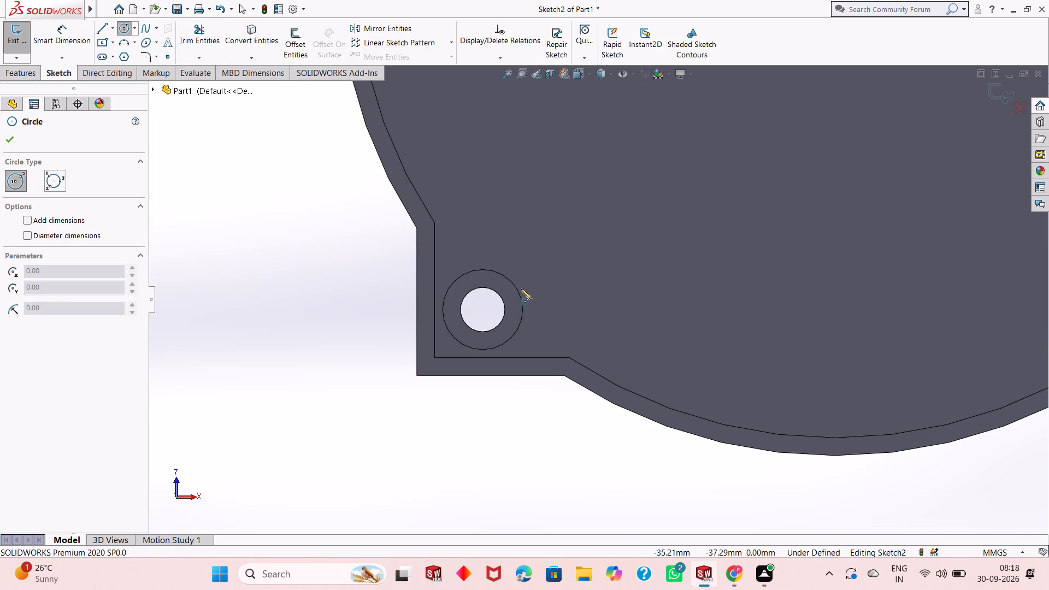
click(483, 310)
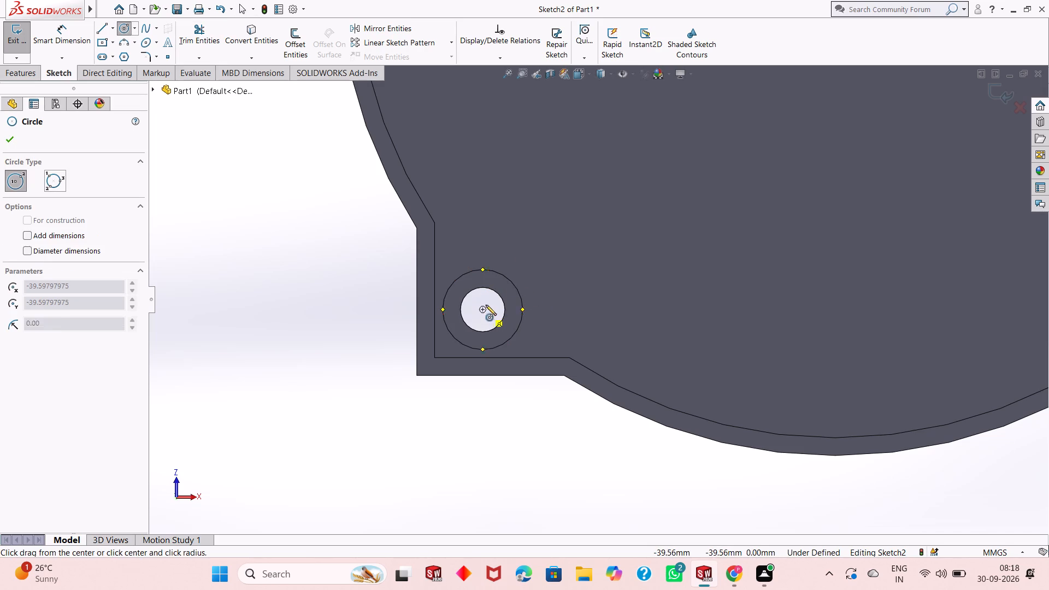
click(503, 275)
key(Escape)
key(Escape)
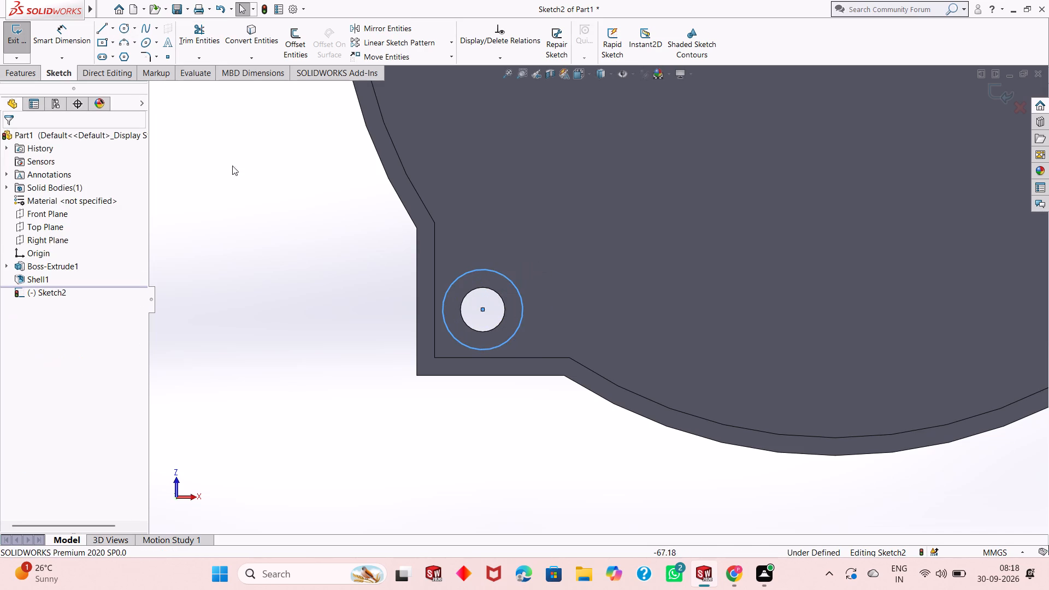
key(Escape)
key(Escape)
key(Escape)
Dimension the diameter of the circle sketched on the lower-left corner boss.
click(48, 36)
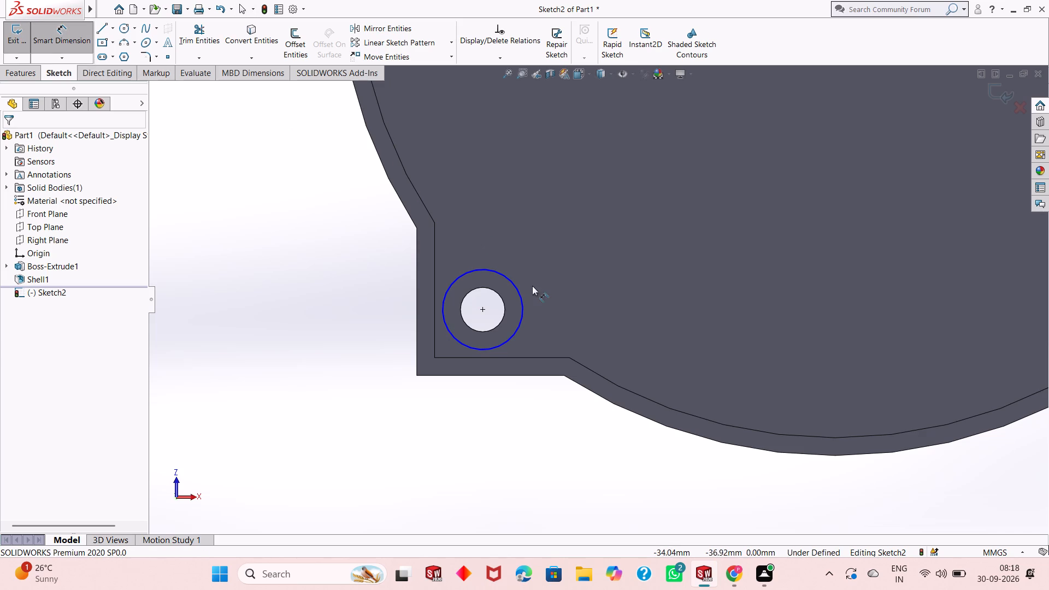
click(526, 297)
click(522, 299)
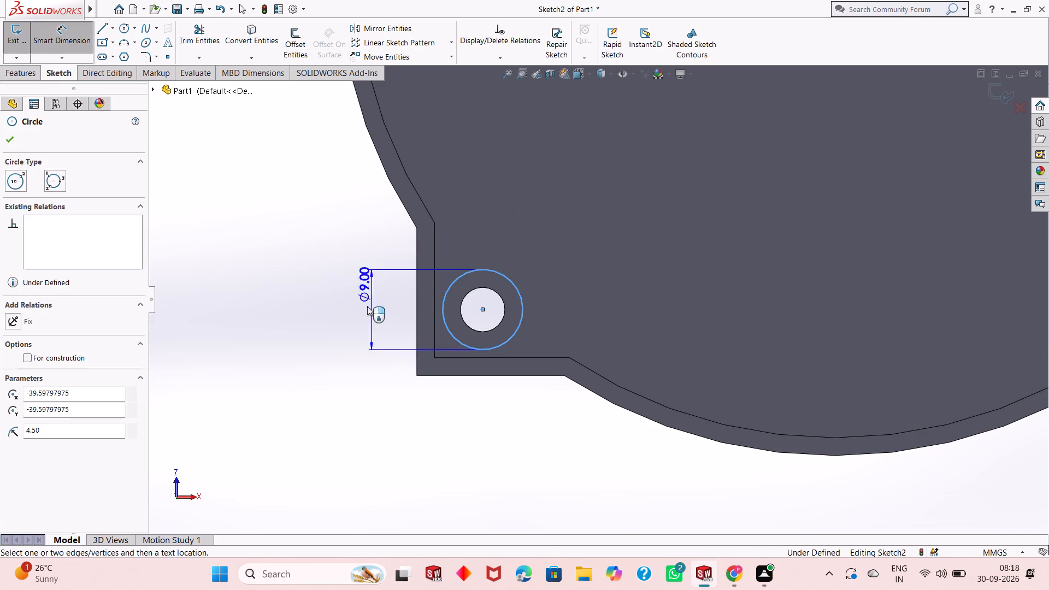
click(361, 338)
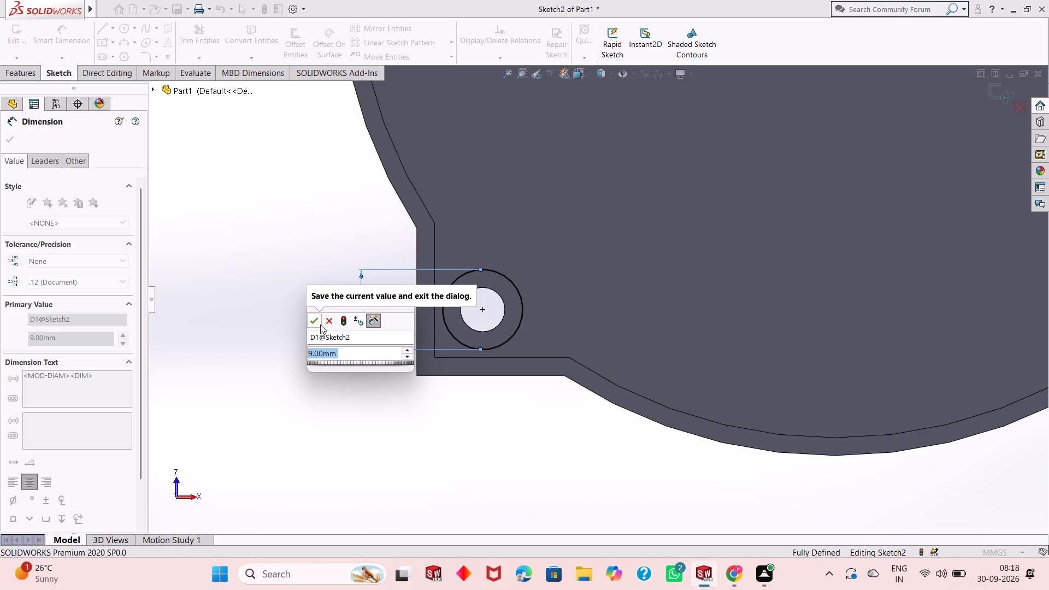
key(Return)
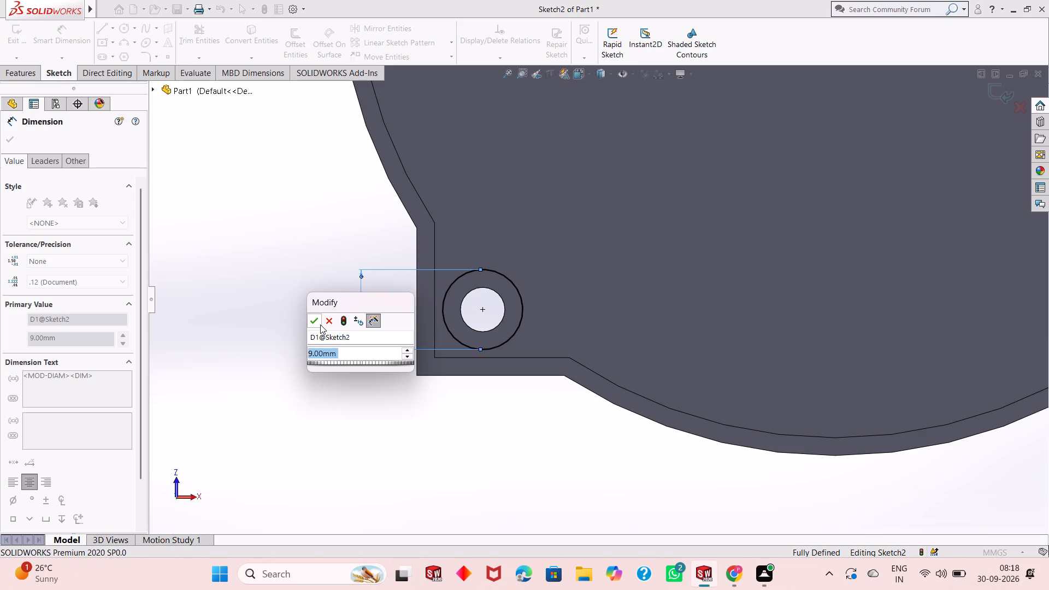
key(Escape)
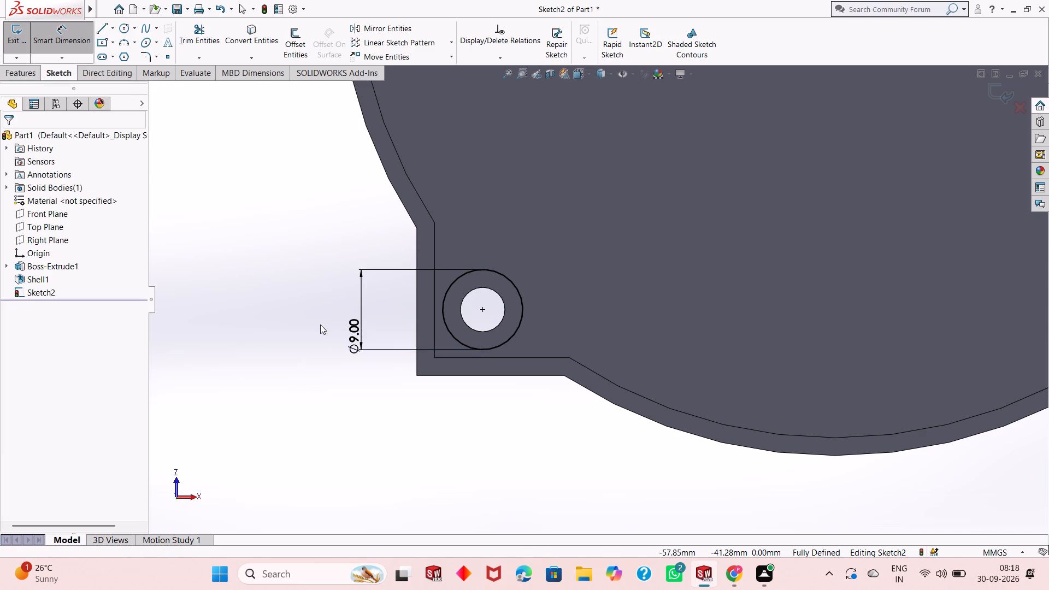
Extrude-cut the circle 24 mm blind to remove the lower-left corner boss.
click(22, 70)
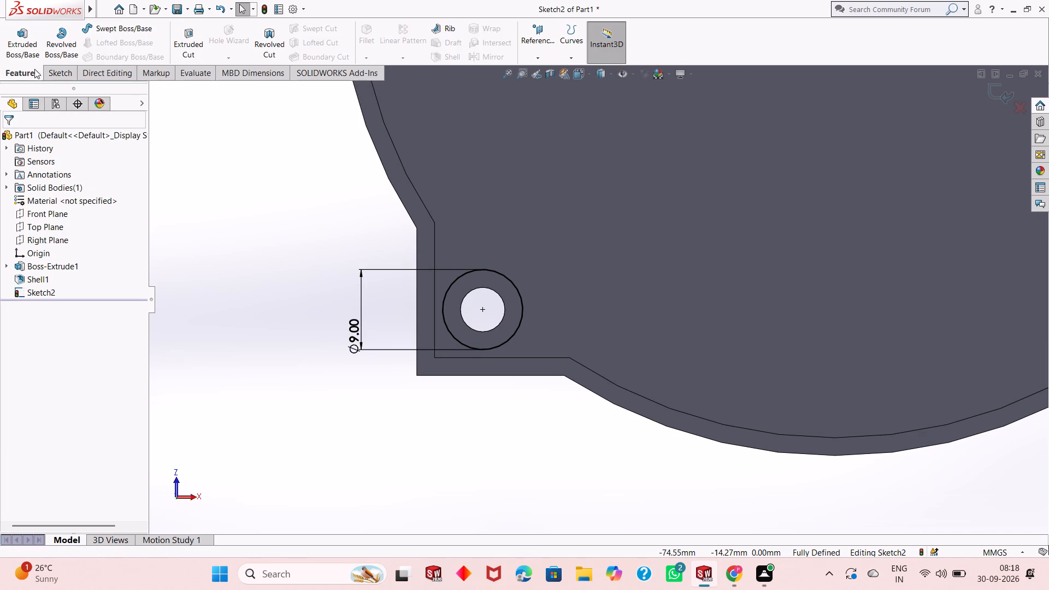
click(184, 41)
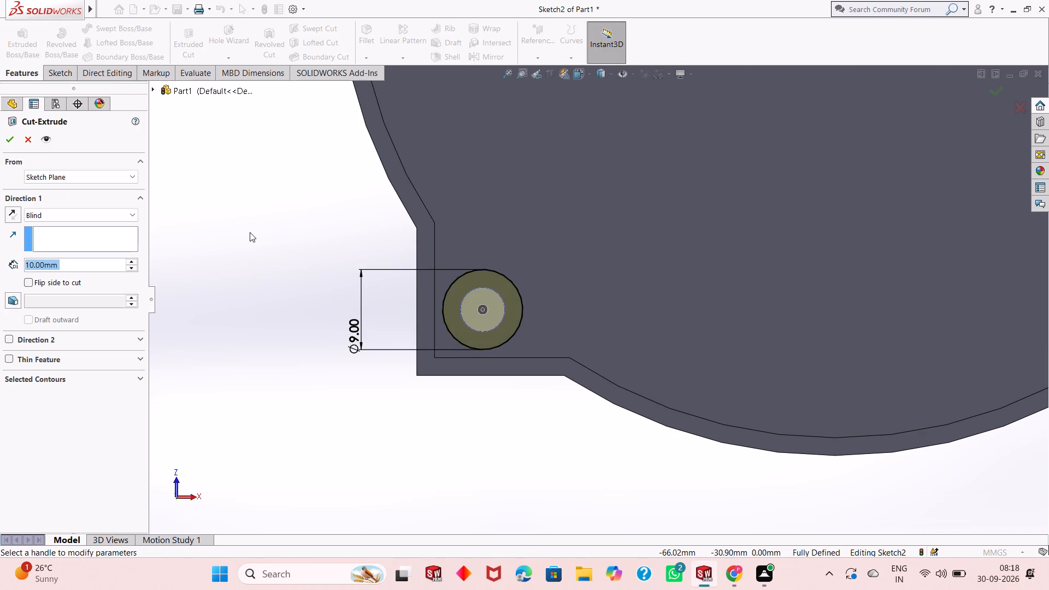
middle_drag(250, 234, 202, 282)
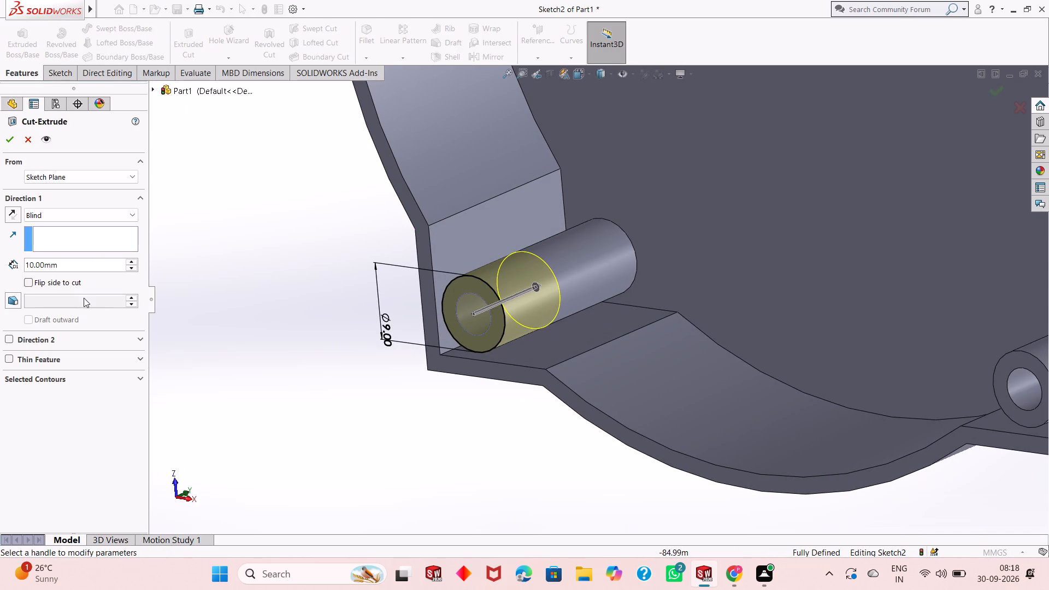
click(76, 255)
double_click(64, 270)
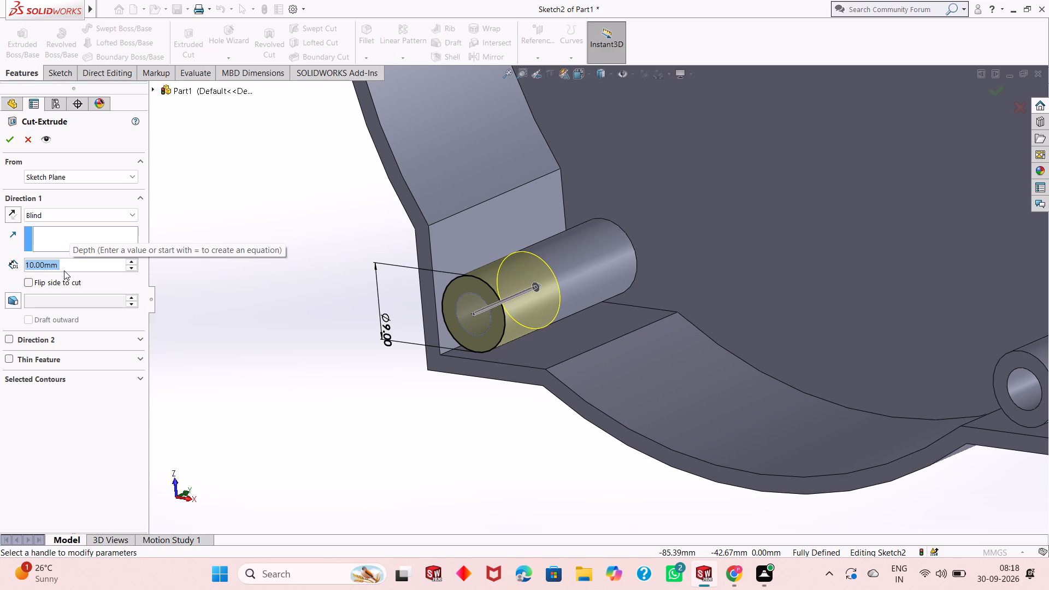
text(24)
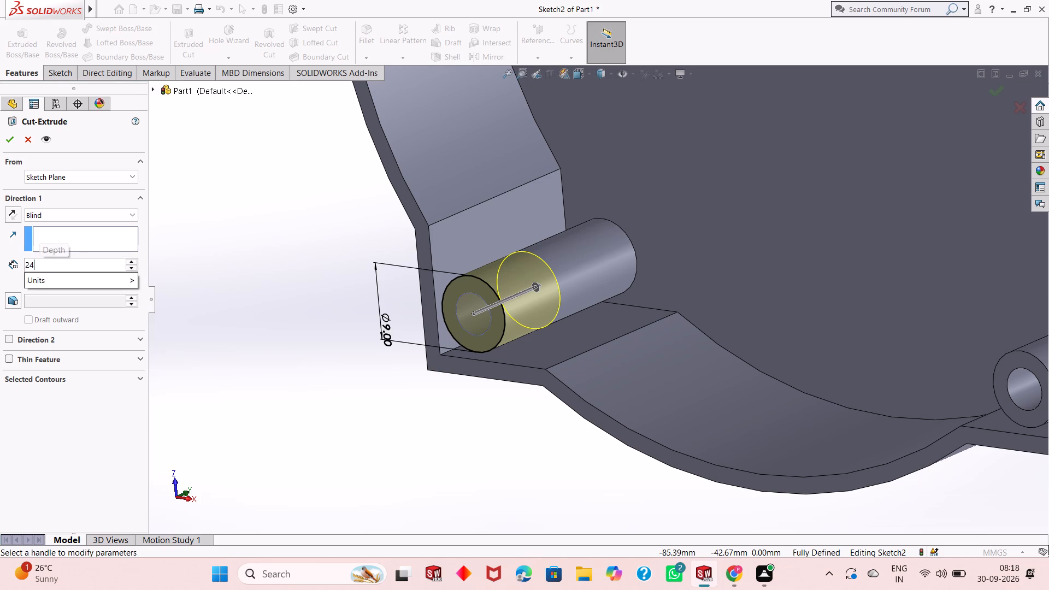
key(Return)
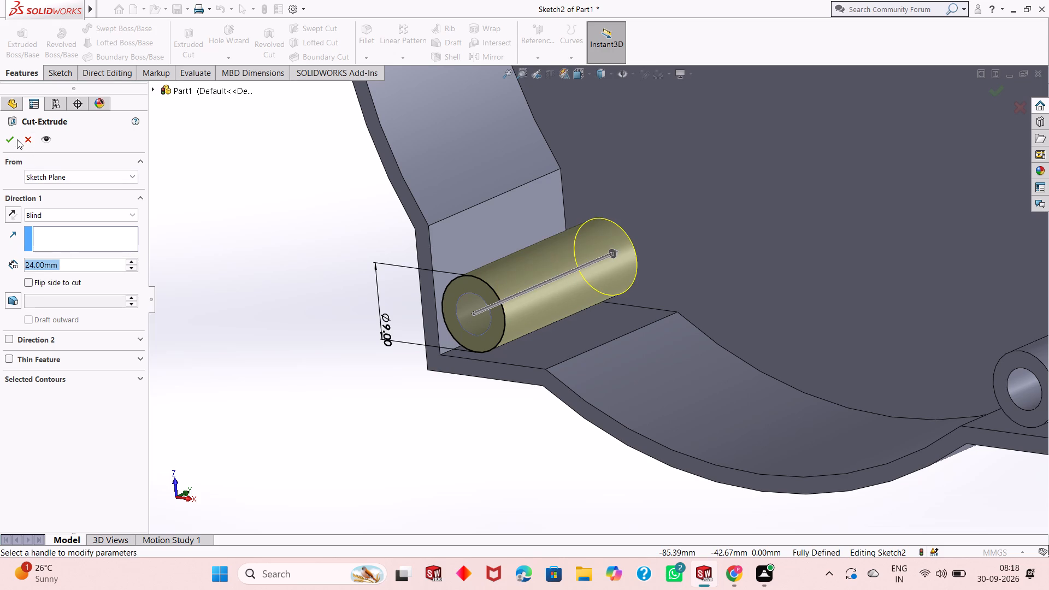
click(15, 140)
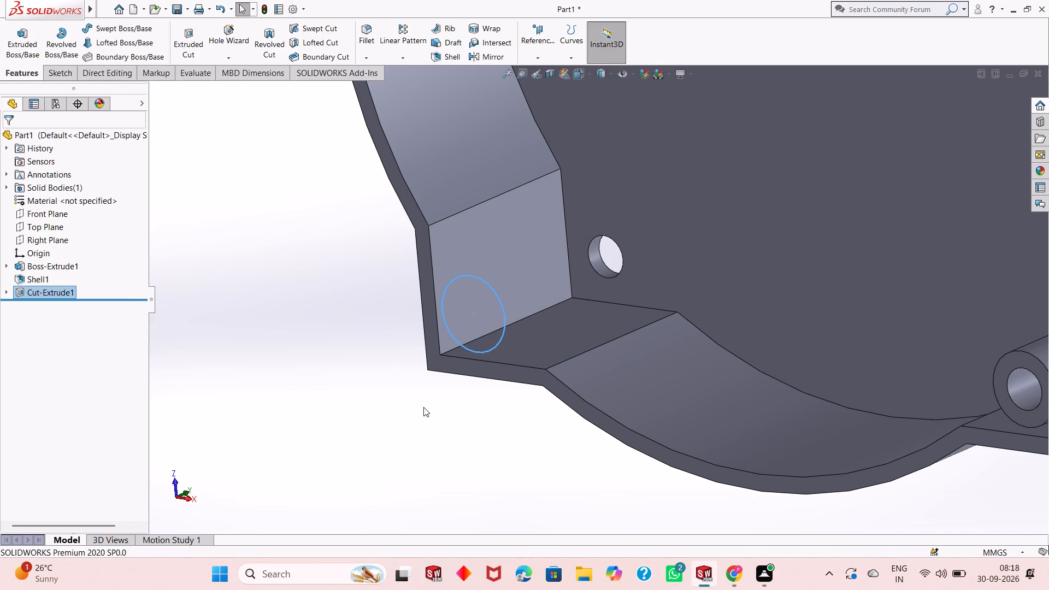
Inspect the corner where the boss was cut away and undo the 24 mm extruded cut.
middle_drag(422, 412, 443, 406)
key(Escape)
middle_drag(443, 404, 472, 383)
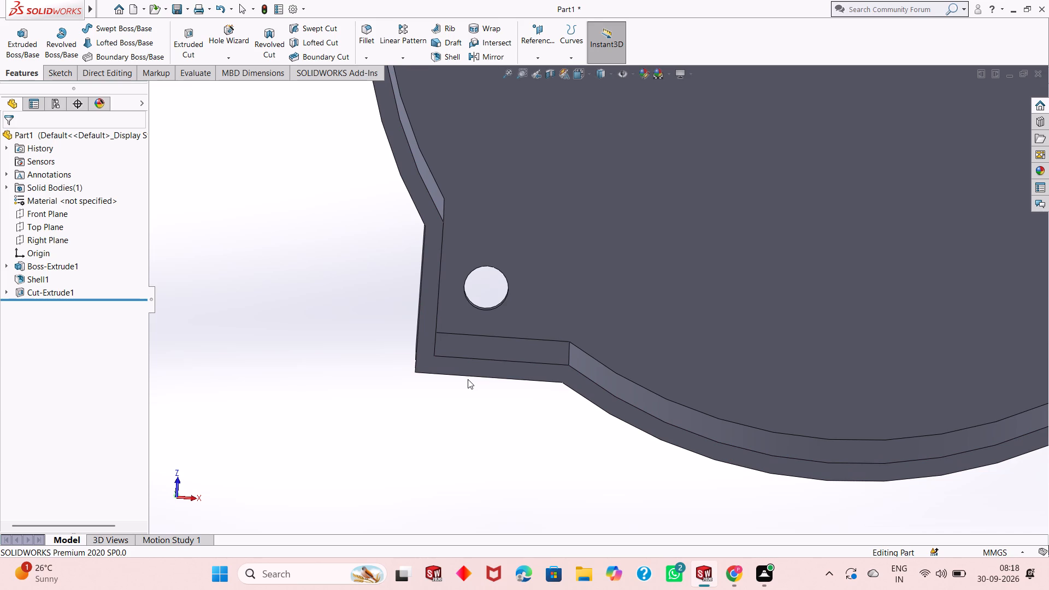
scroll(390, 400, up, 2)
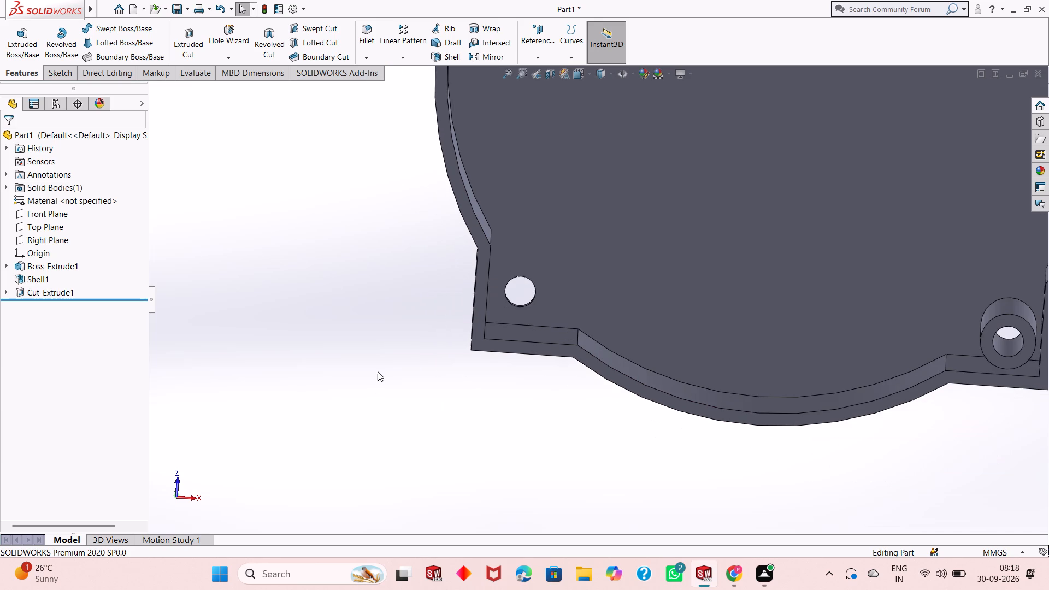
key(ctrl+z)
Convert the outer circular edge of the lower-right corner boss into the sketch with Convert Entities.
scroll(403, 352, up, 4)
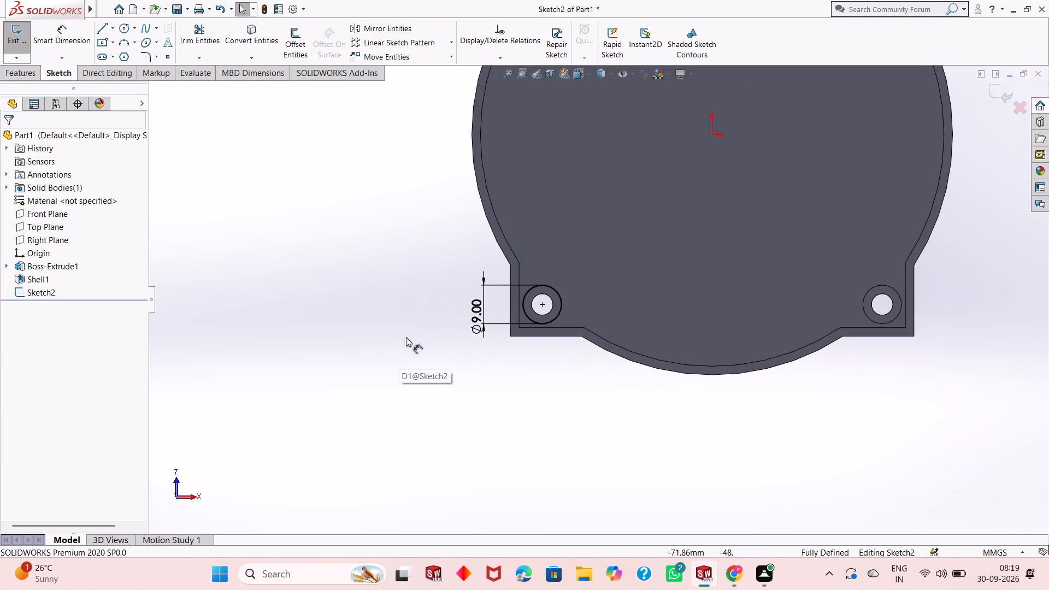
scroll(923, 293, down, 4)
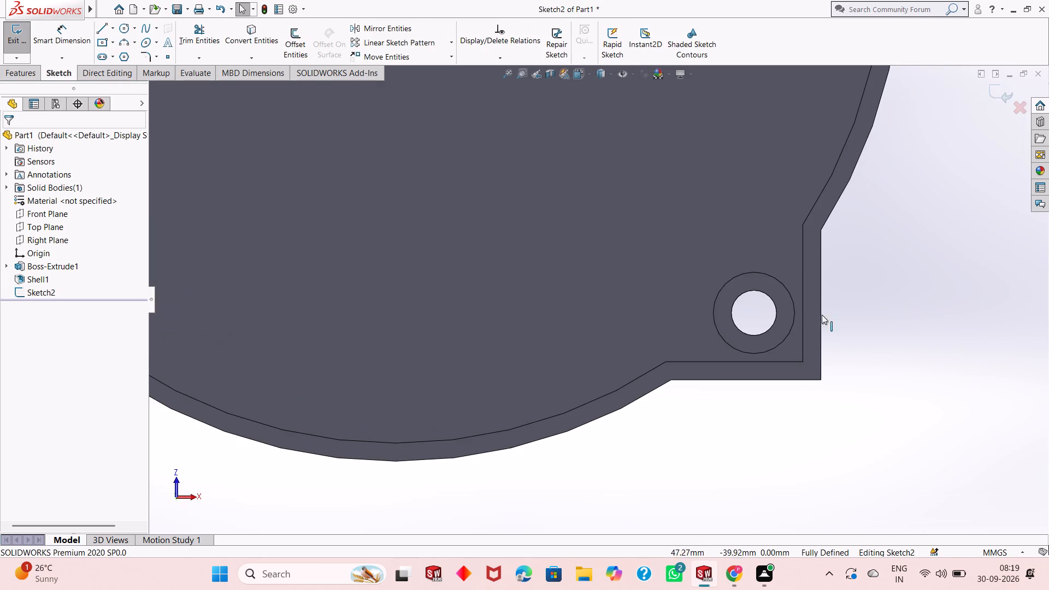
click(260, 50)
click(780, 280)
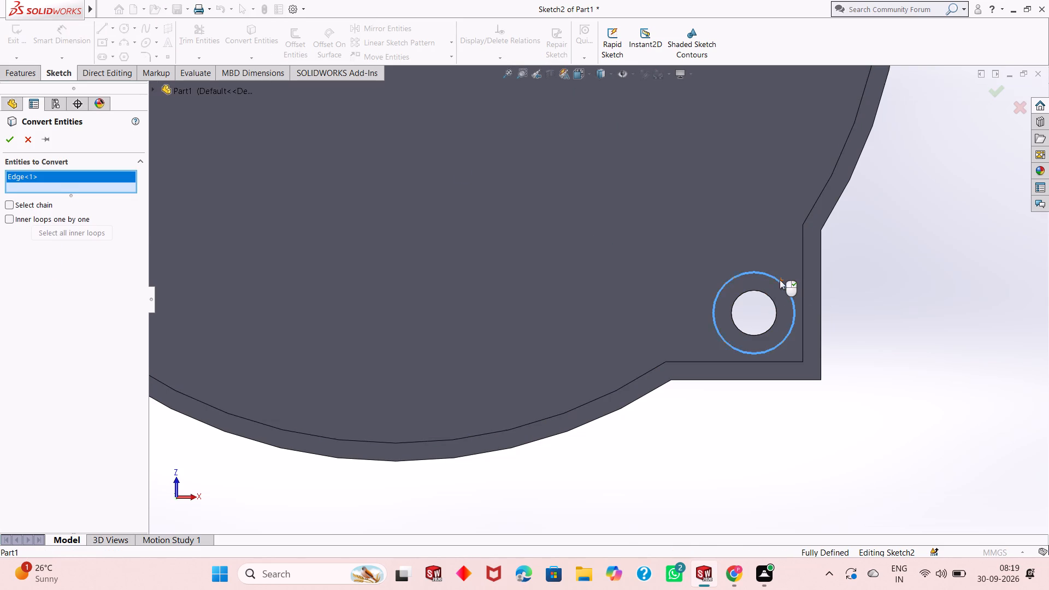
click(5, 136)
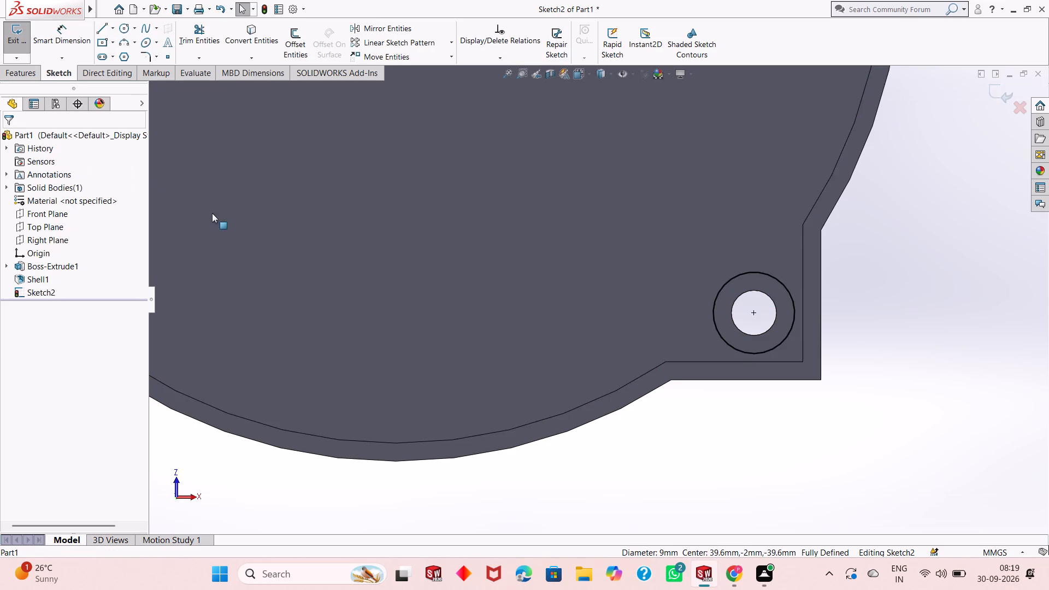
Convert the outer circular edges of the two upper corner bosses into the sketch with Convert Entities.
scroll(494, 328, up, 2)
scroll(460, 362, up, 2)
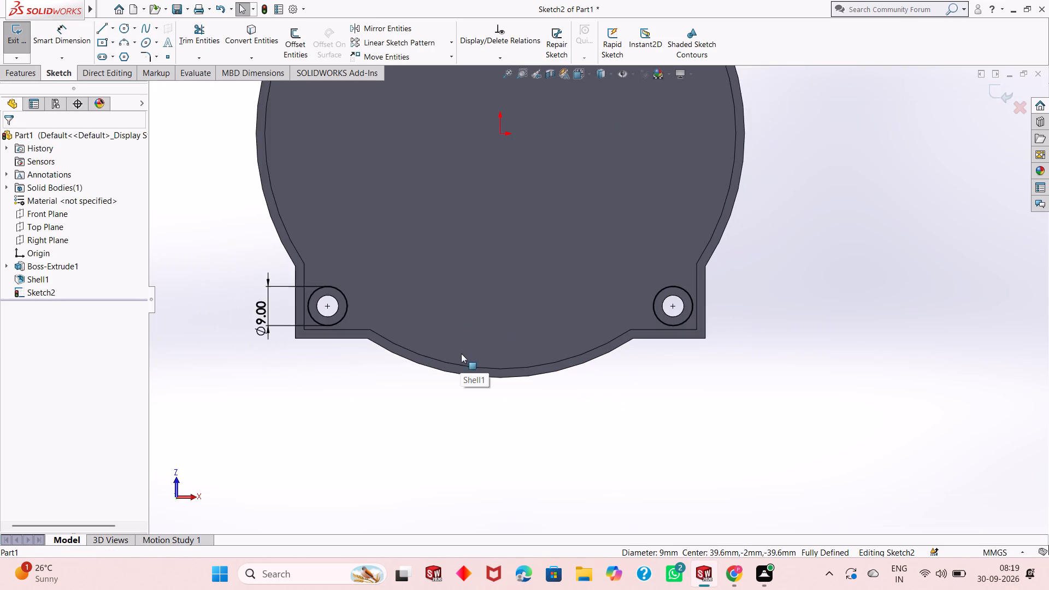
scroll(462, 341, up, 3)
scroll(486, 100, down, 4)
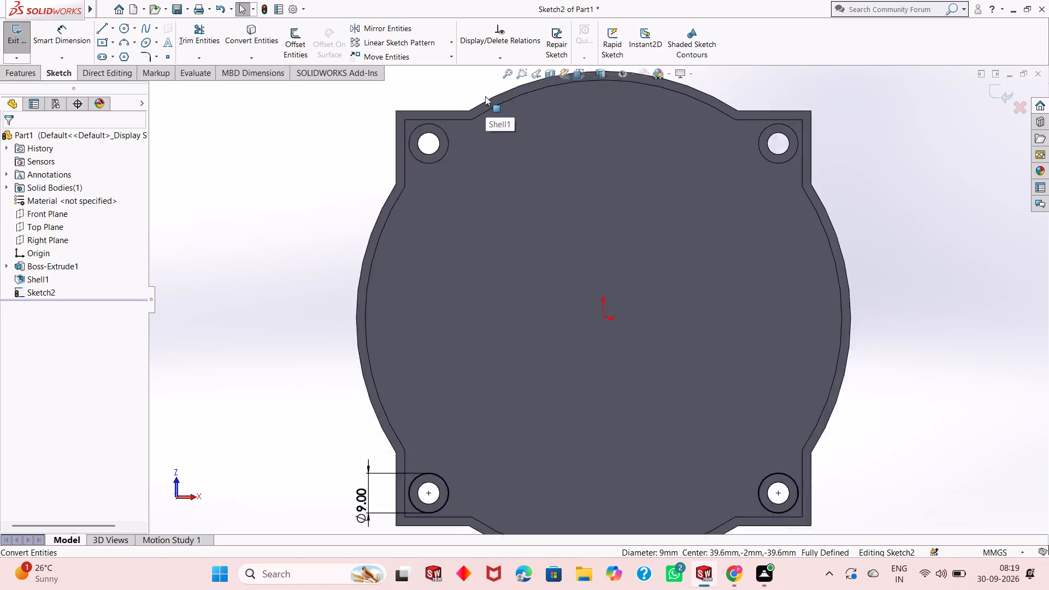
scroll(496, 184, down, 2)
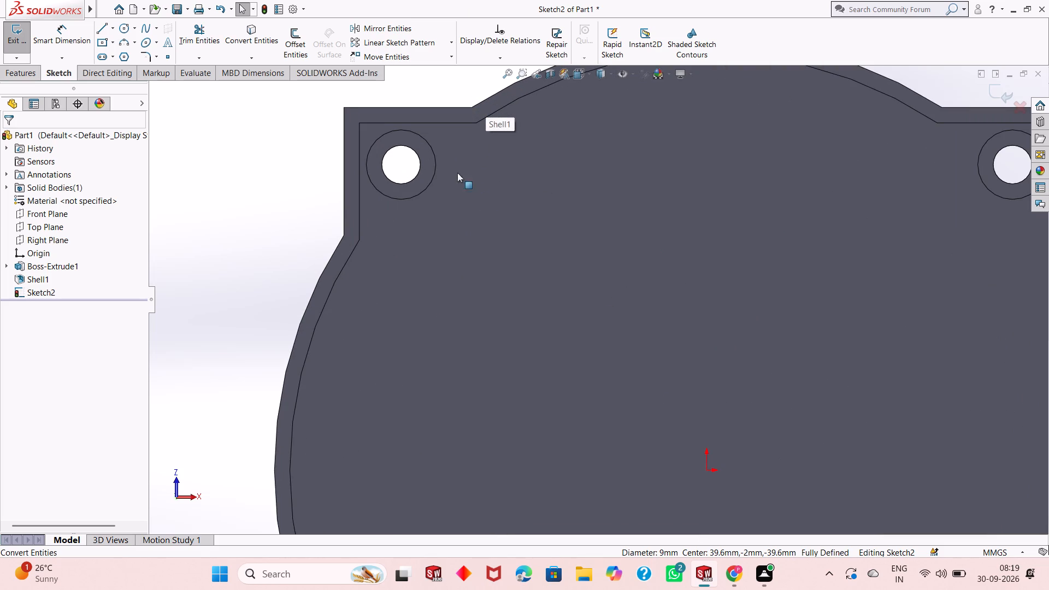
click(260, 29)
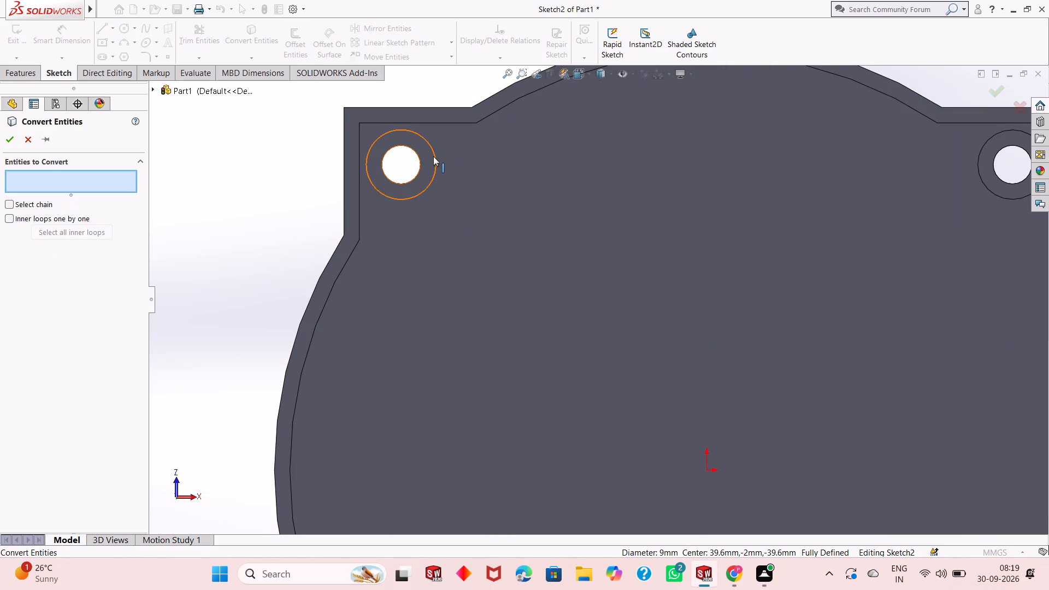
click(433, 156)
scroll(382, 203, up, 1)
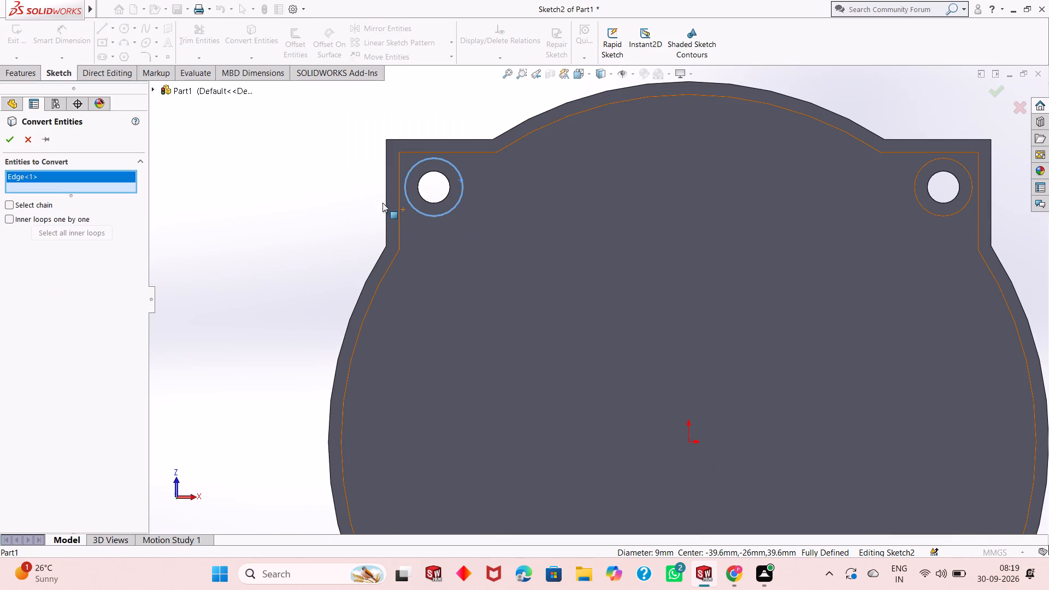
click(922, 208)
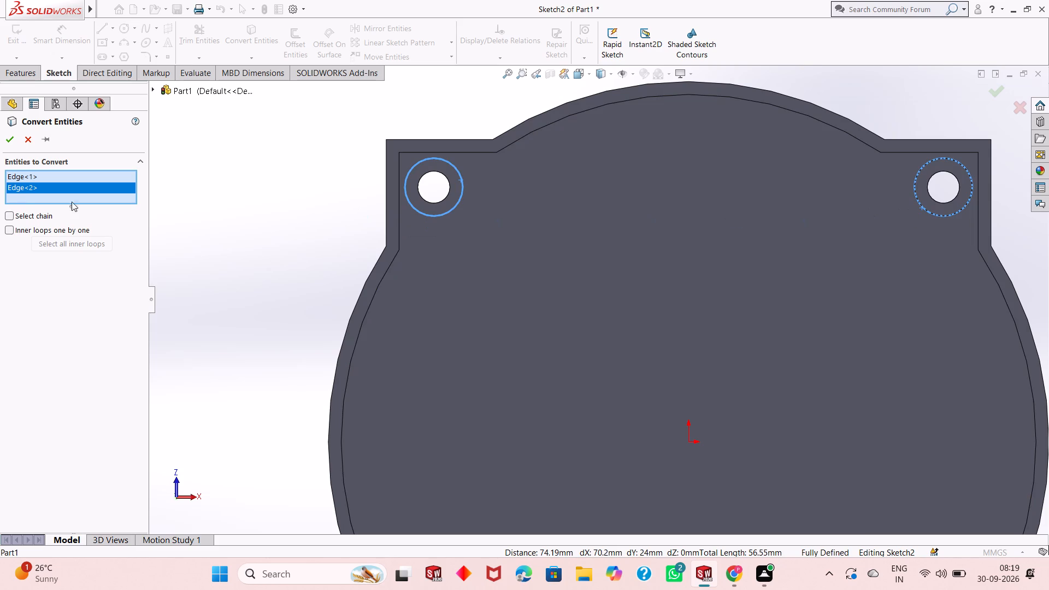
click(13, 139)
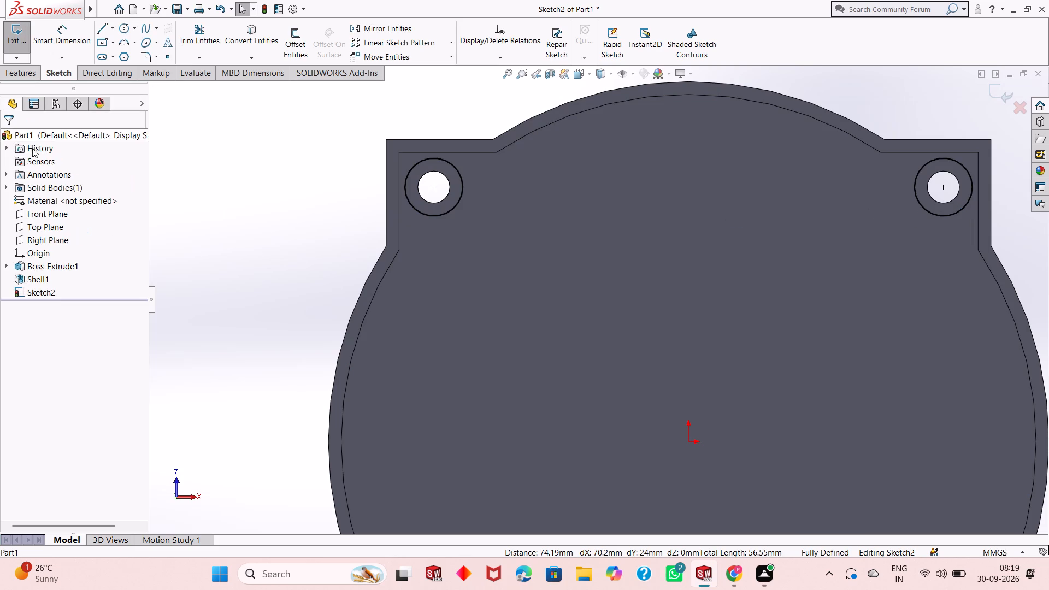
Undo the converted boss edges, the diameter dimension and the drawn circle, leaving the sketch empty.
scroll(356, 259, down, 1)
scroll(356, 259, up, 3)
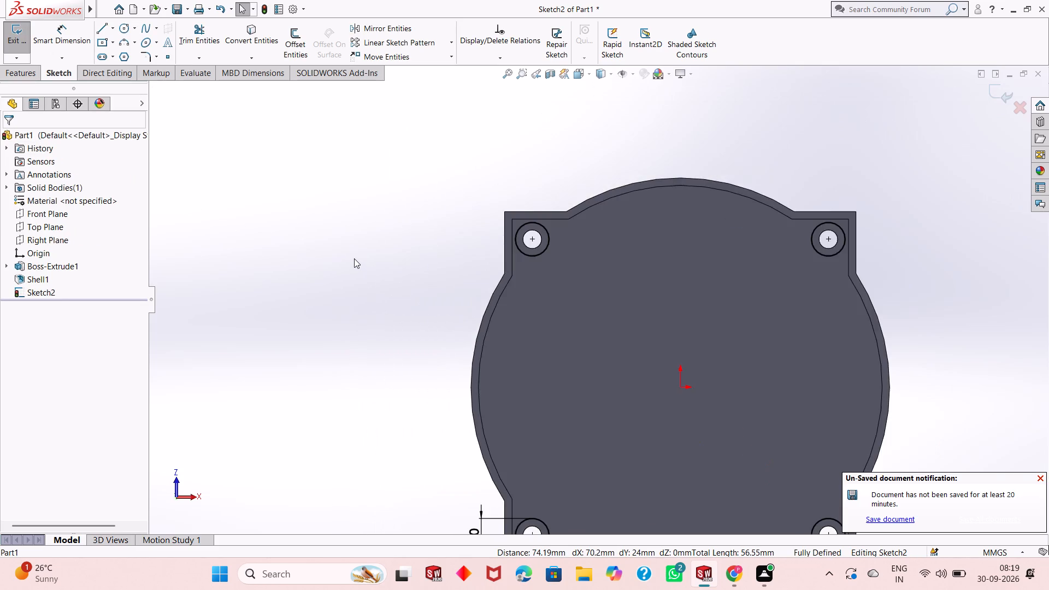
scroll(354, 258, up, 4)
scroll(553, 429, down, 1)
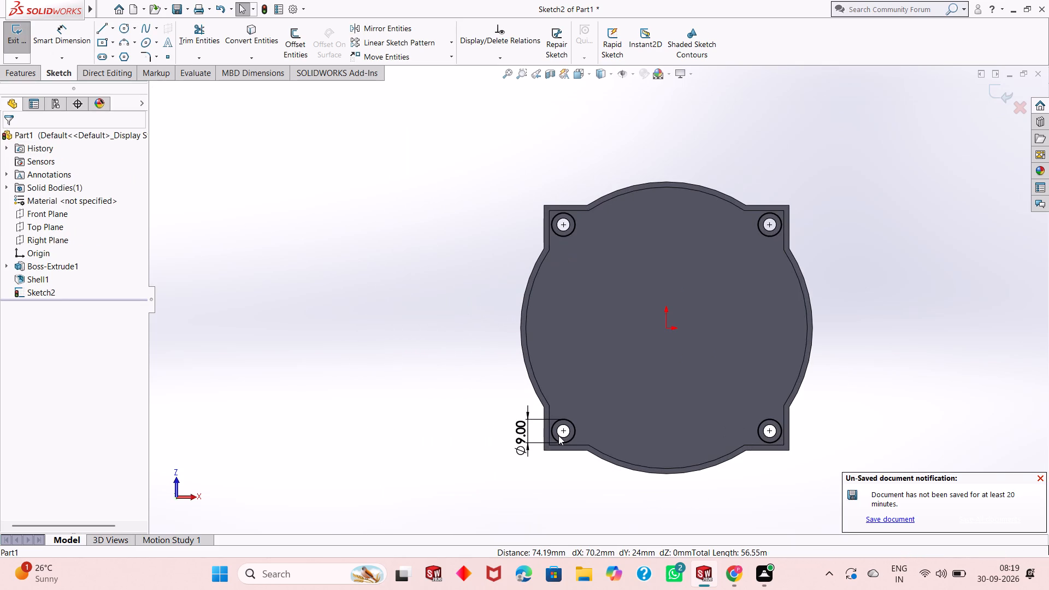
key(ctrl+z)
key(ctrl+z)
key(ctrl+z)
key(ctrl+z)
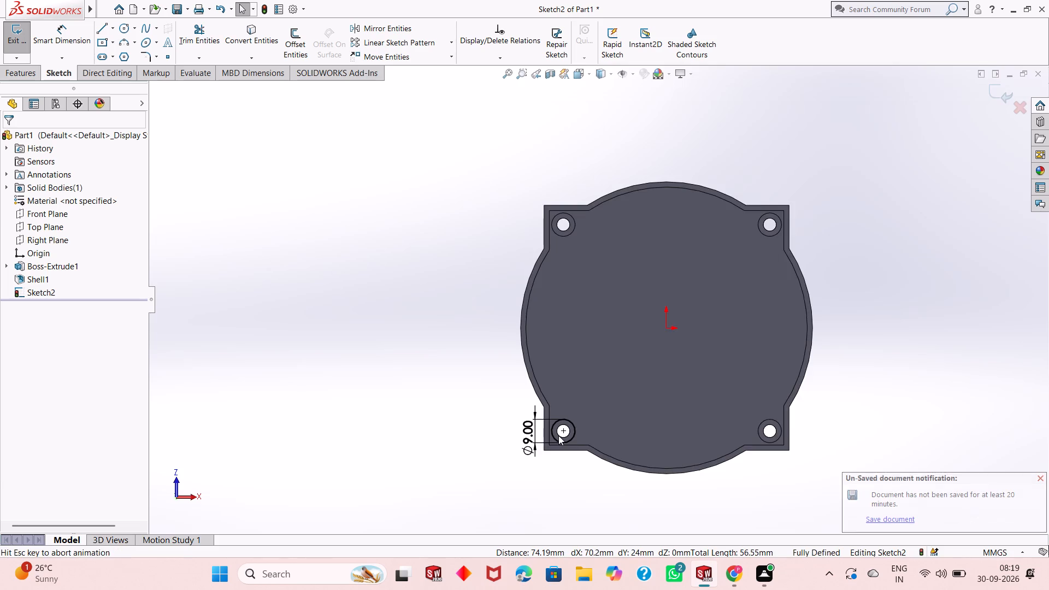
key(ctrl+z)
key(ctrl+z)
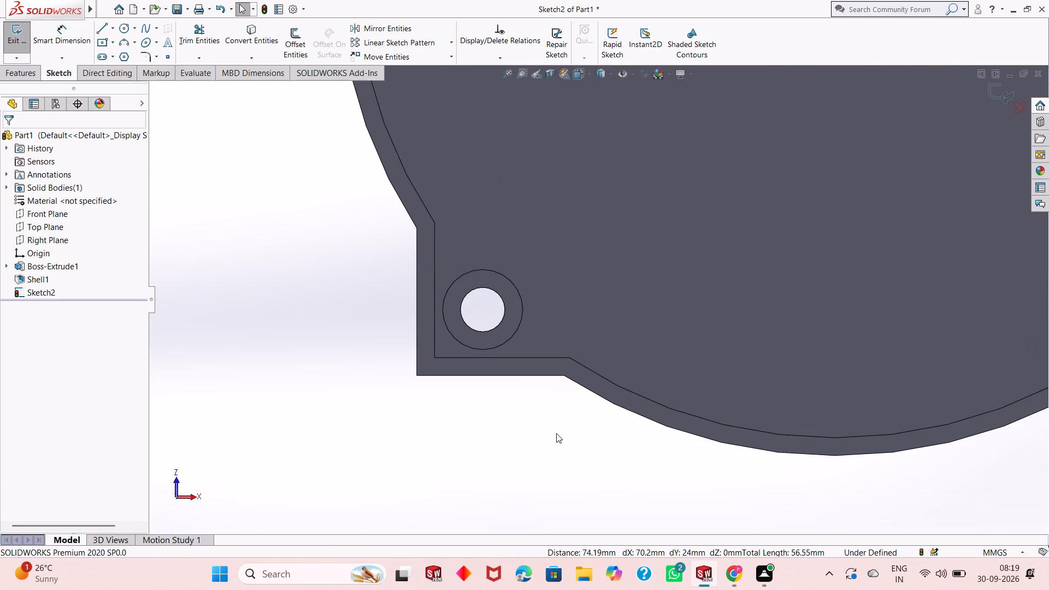
Convert the outer circular edges of all four corner bosses into the sketch with Convert Entities.
click(243, 33)
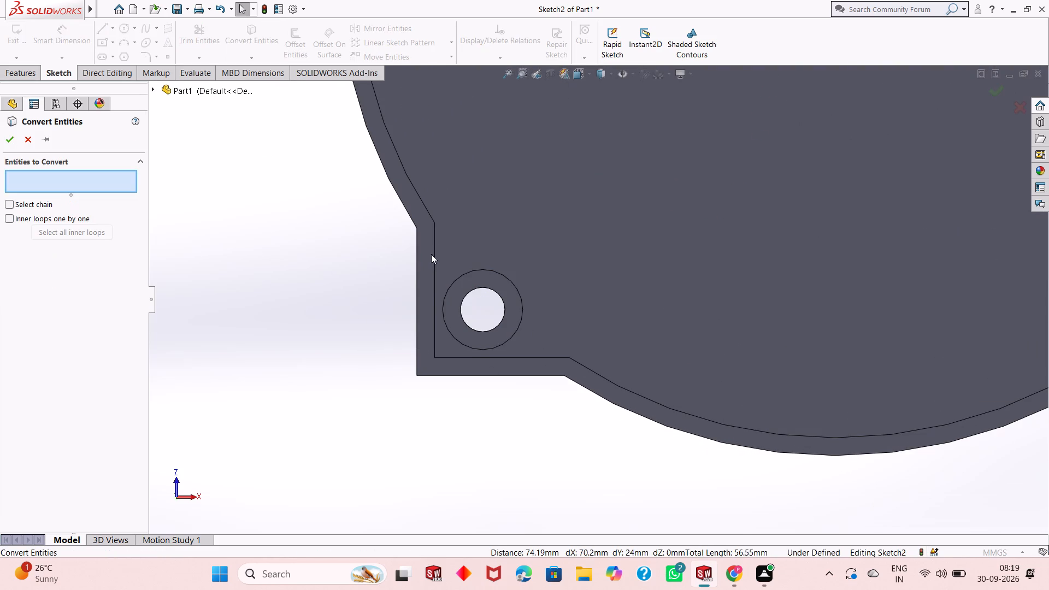
click(505, 274)
scroll(402, 300, down, 1)
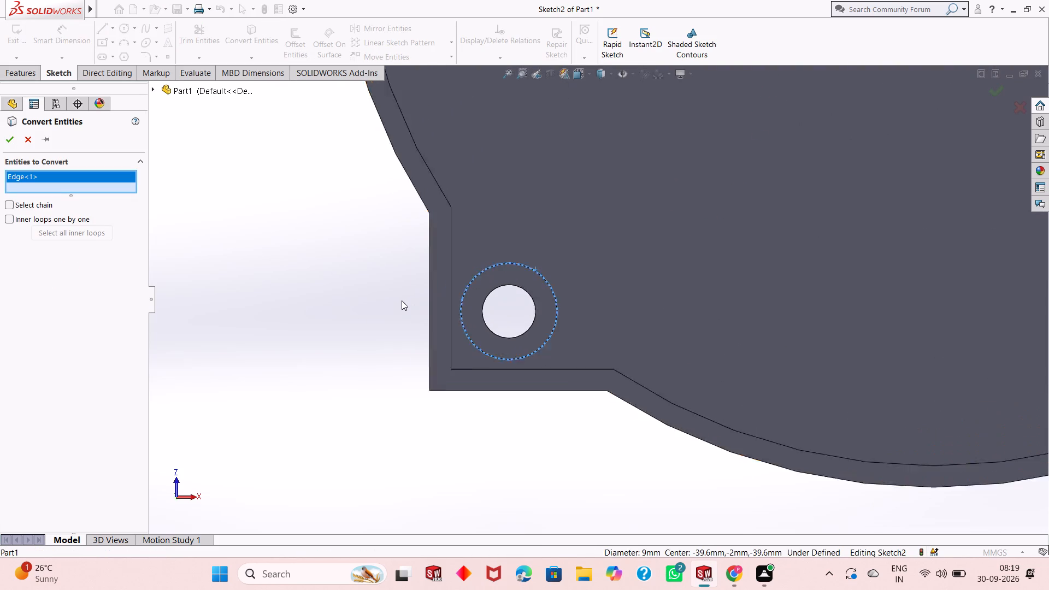
scroll(402, 300, down, 2)
scroll(402, 300, up, 8)
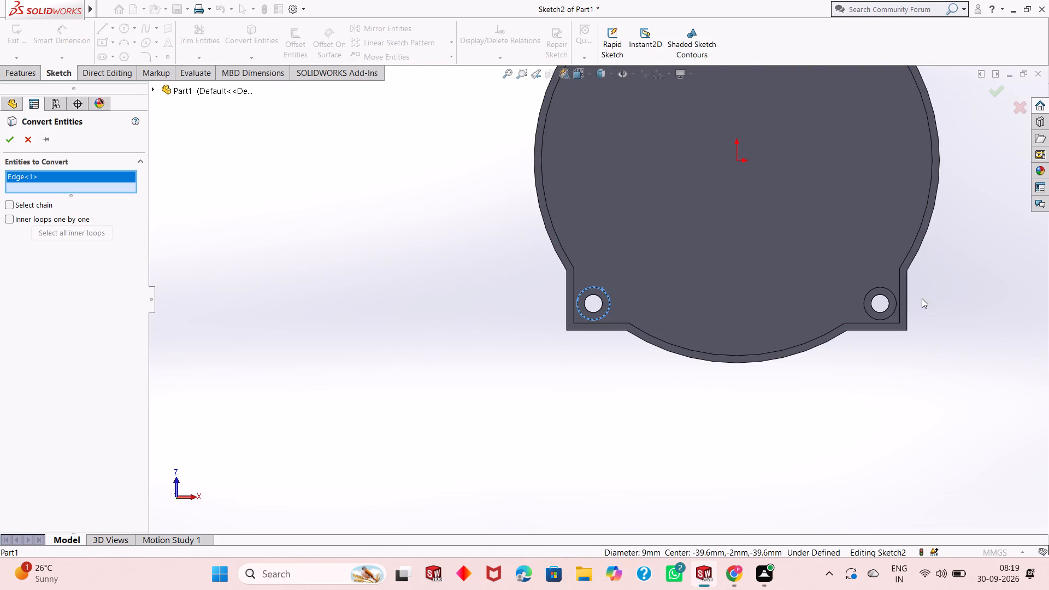
click(875, 290)
scroll(804, 408, down, 1)
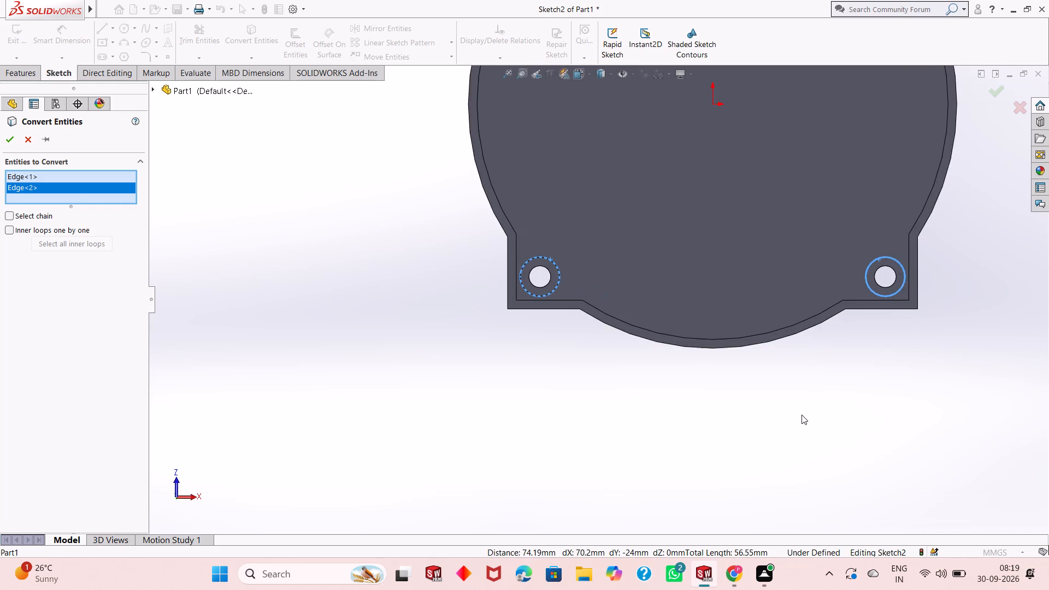
scroll(802, 415, up, 5)
scroll(772, 149, down, 3)
scroll(485, 176, down, 4)
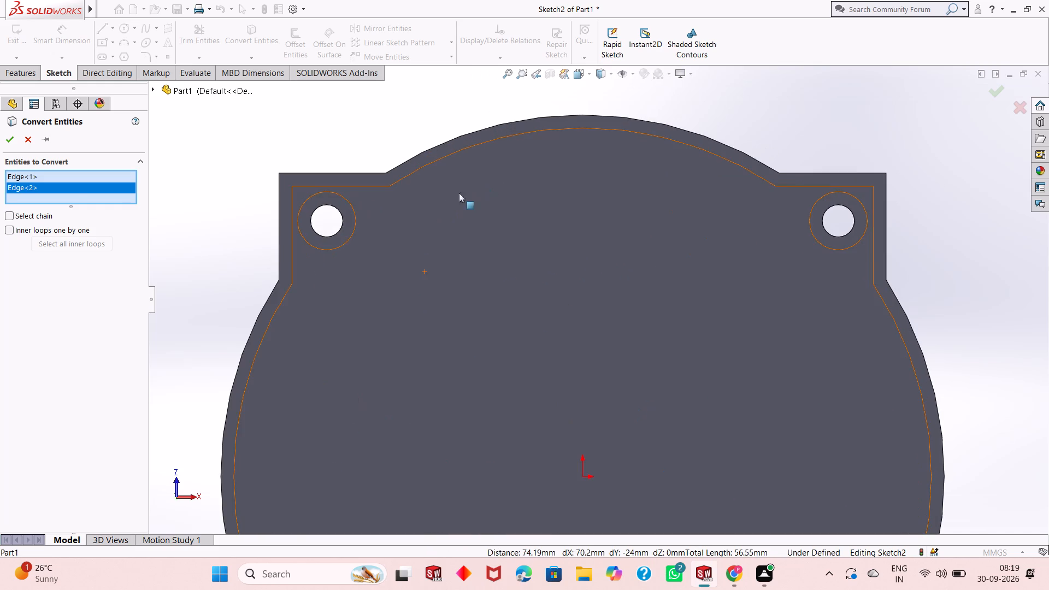
click(323, 247)
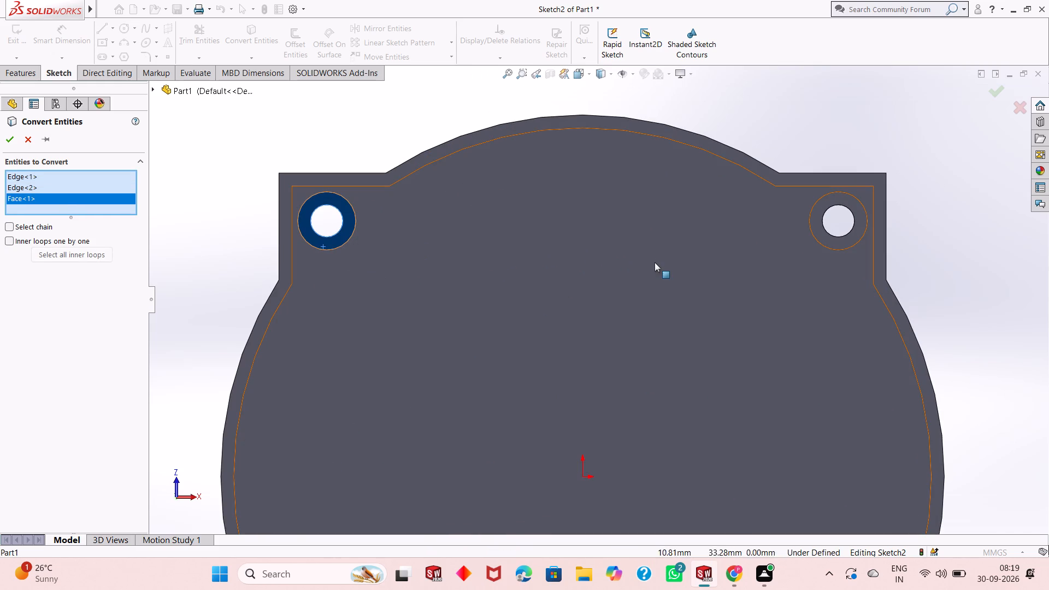
right_click(87, 198)
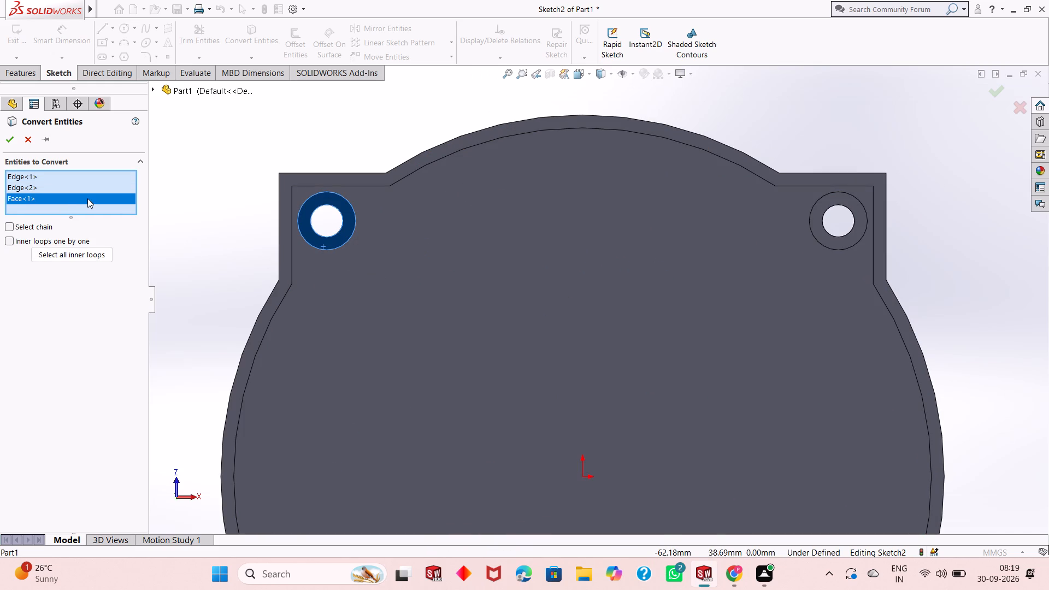
click(112, 218)
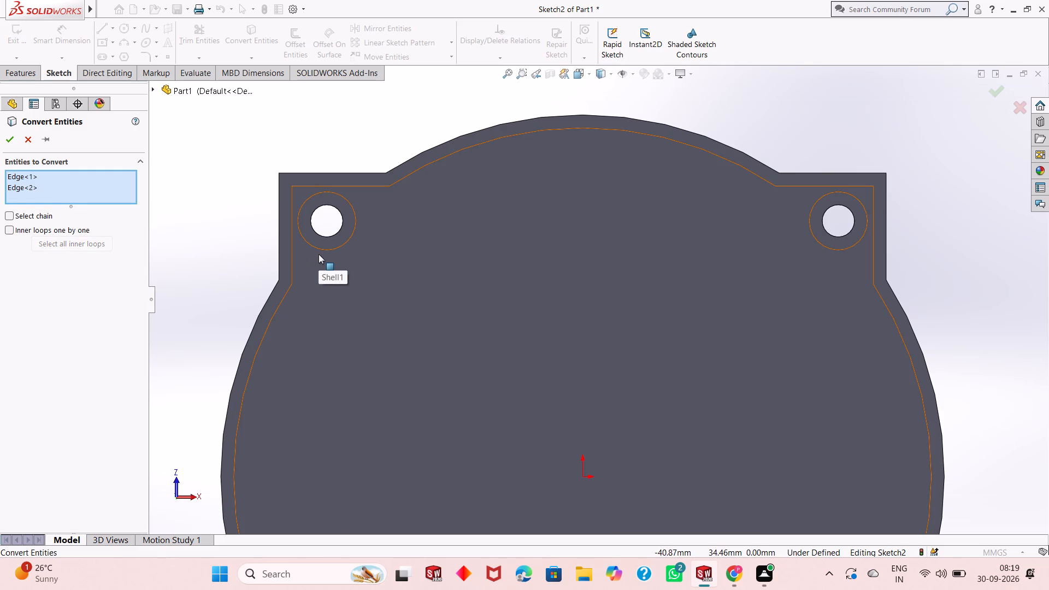
click(328, 250)
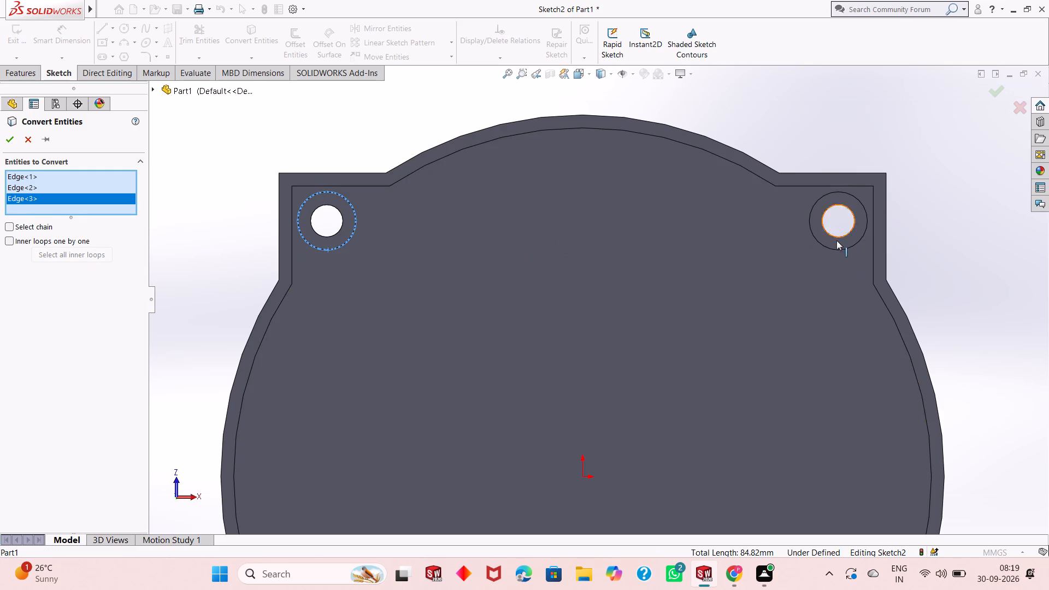
click(832, 250)
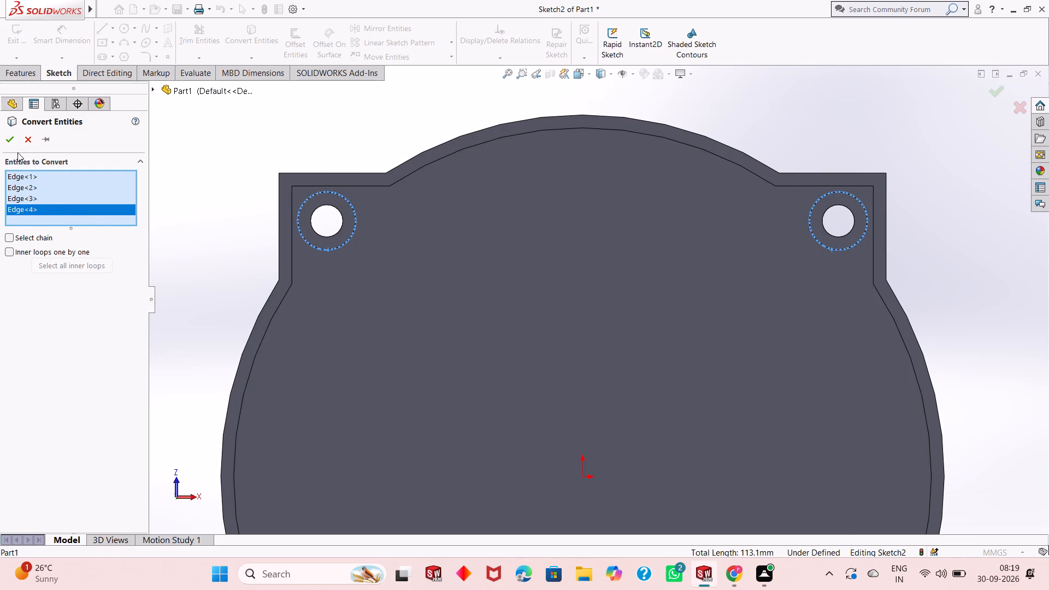
click(8, 140)
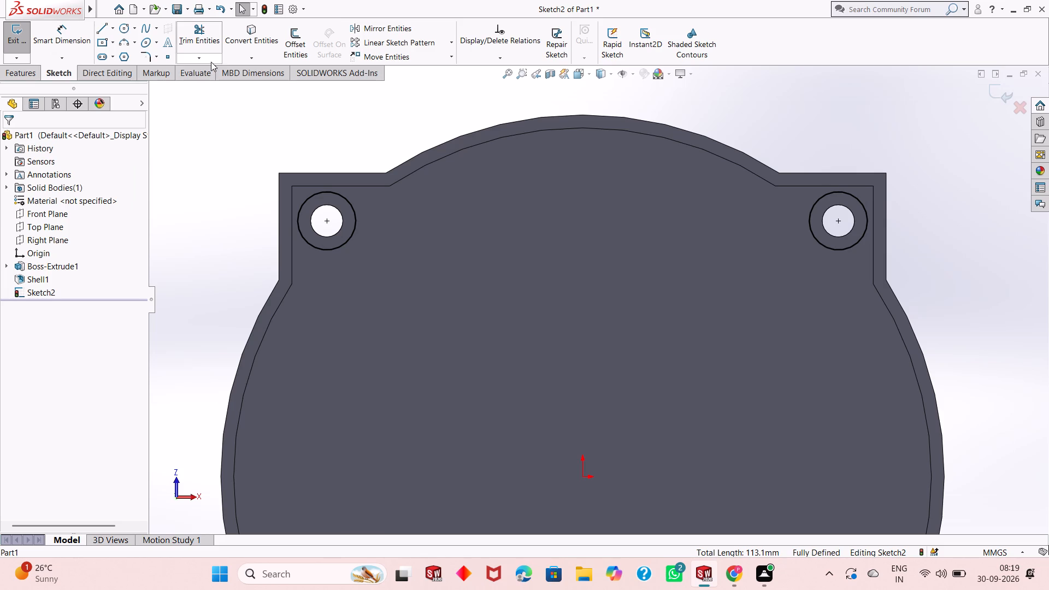
Cut away the four corner bosses with a 24 mm blind Extruded Cut using the converted circles.
click(30, 78)
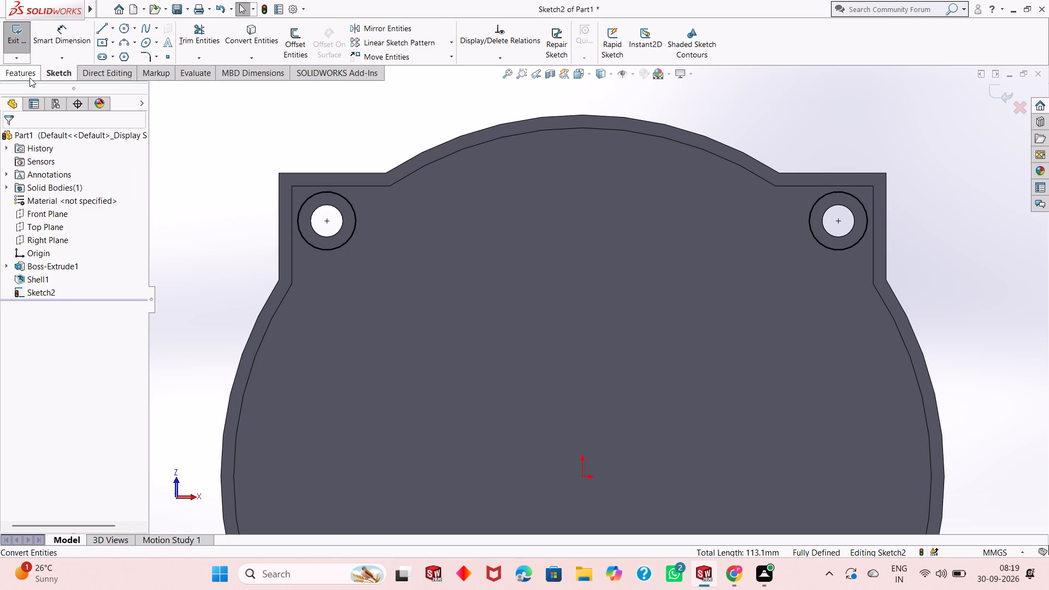
click(179, 35)
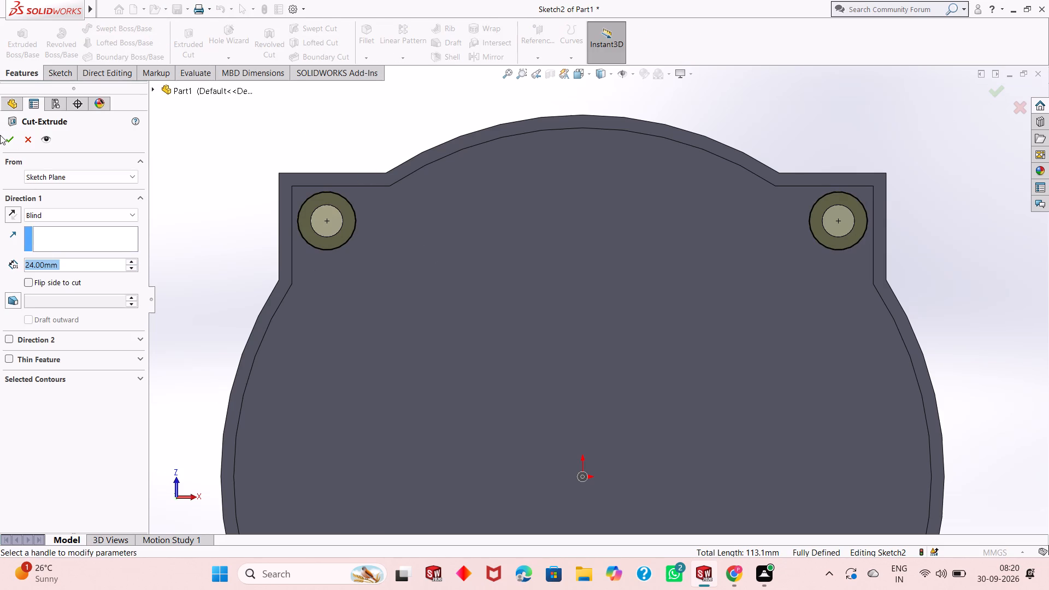
click(11, 138)
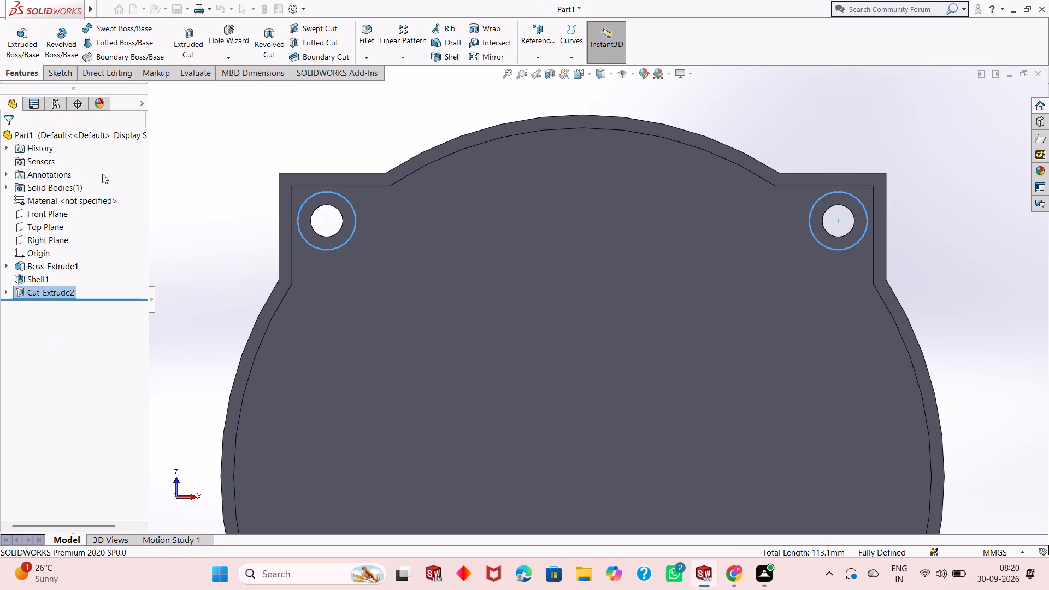
key(Escape)
Examine the housing's interior corners, walls and closed face from several angles to check the boss cut.
scroll(463, 284, up, 5)
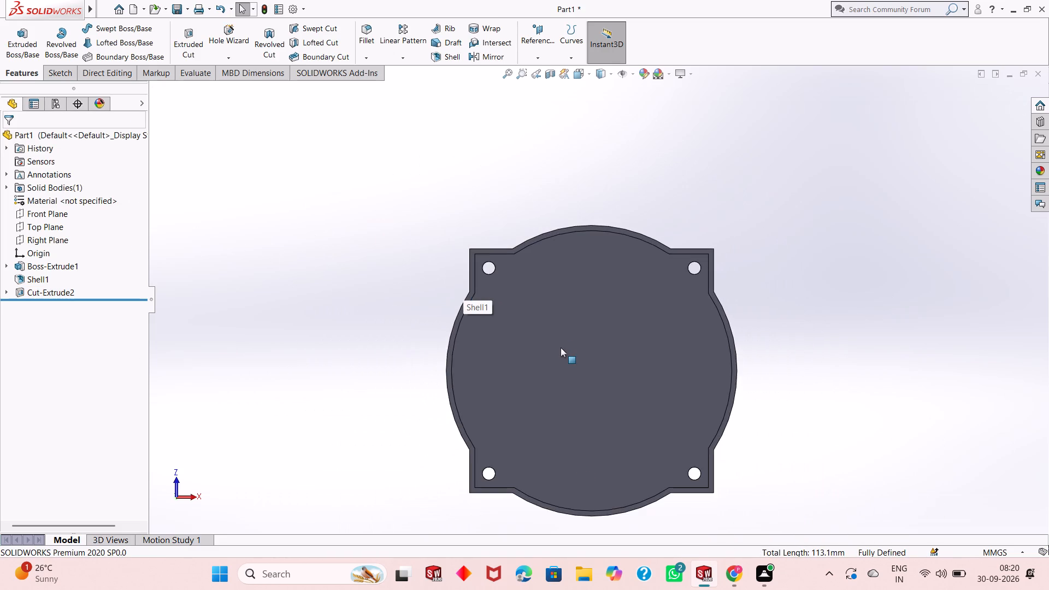
scroll(561, 347, up, 1)
scroll(651, 455, down, 3)
scroll(585, 273, up, 1)
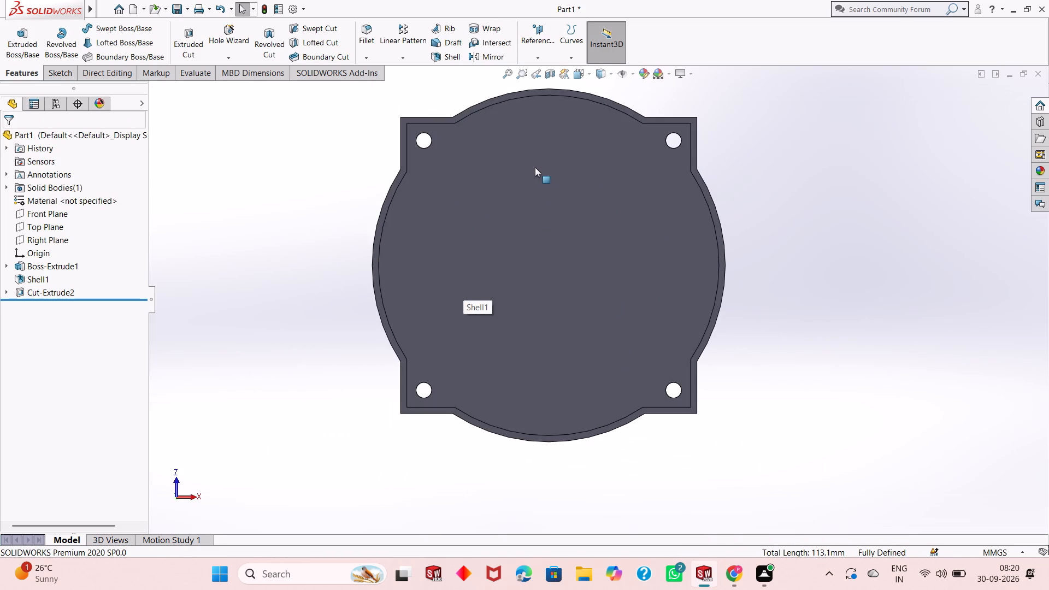
scroll(534, 167, up, 2)
scroll(561, 176, down, 1)
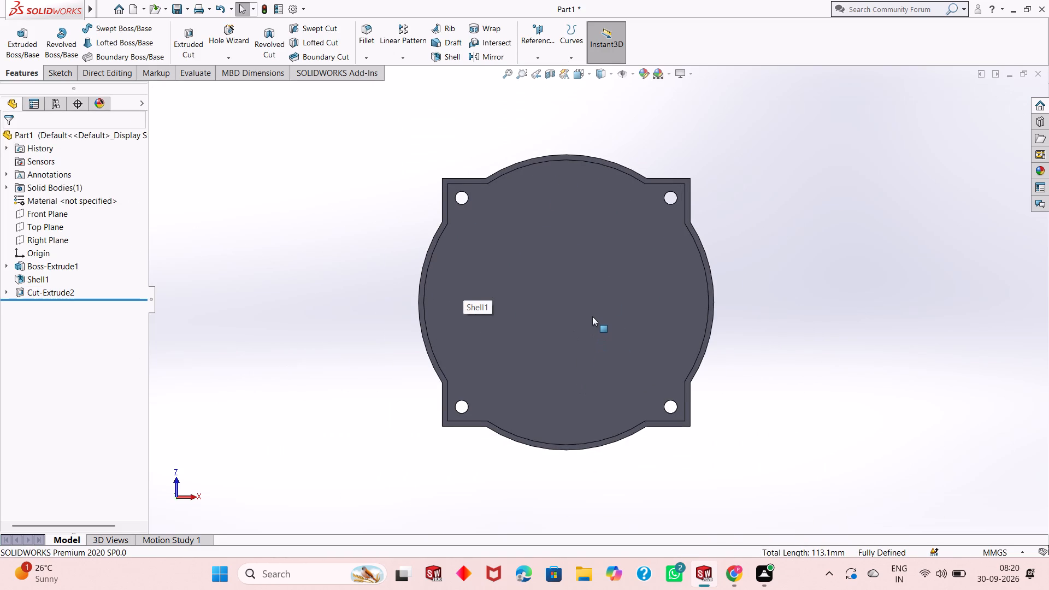
scroll(592, 316, down, 1)
key(Escape)
key(Escape)
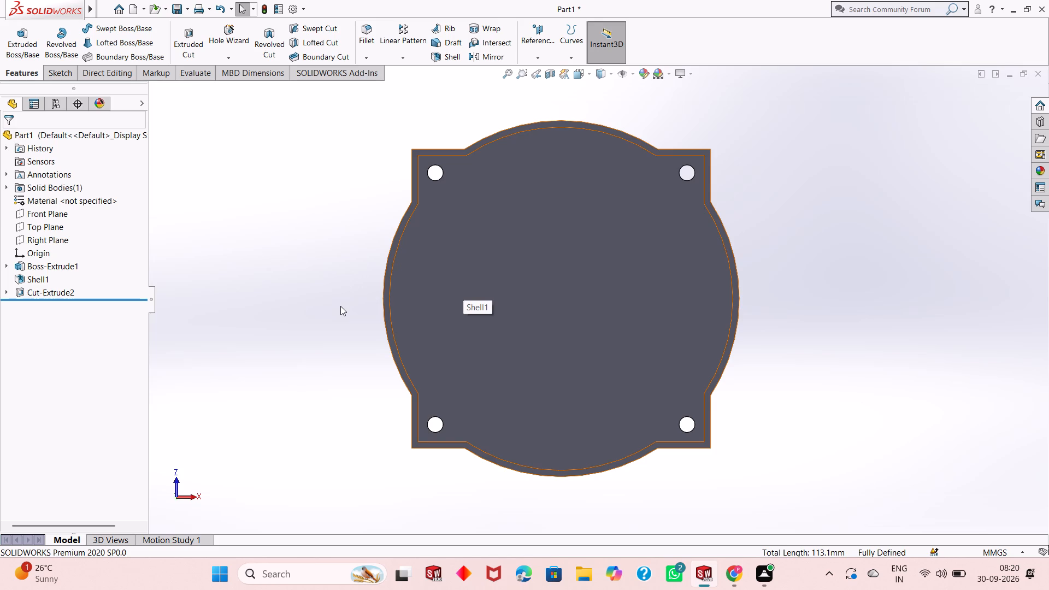
middle_drag(340, 306, 427, 291)
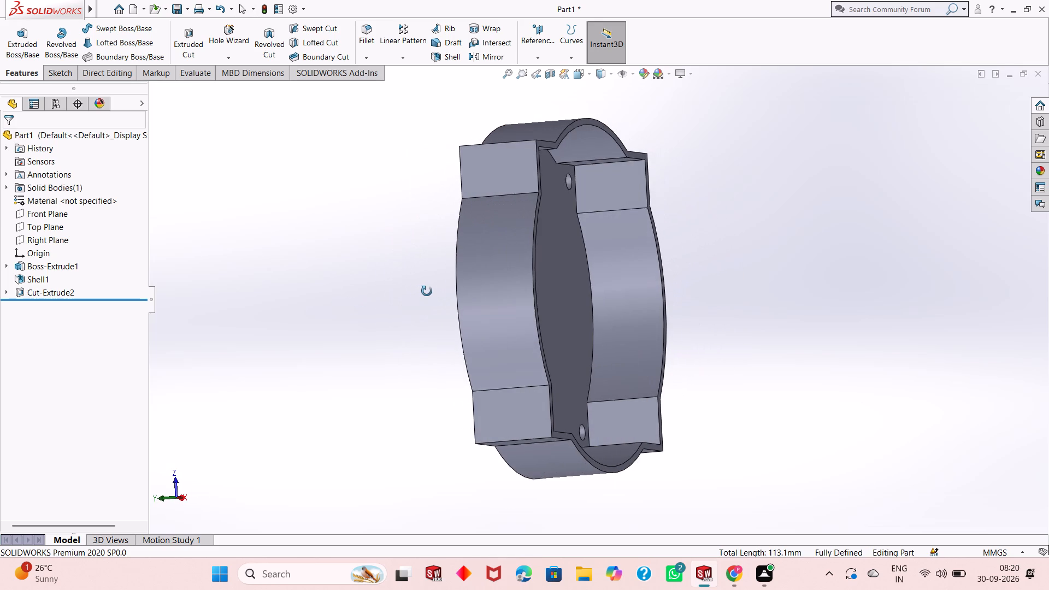
middle_drag(427, 291, 584, 278)
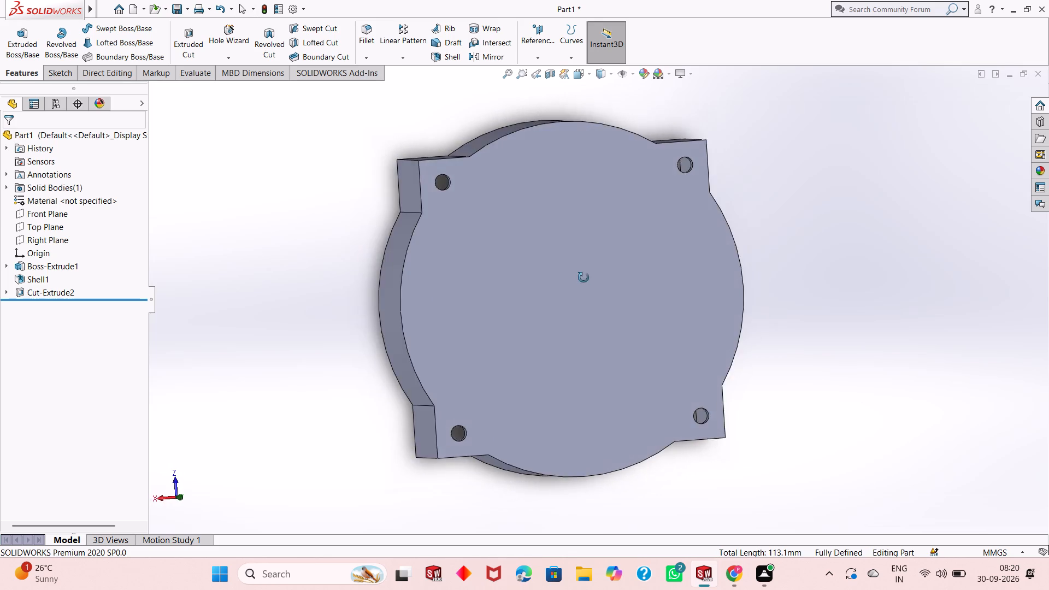
middle_drag(584, 278, 779, 278)
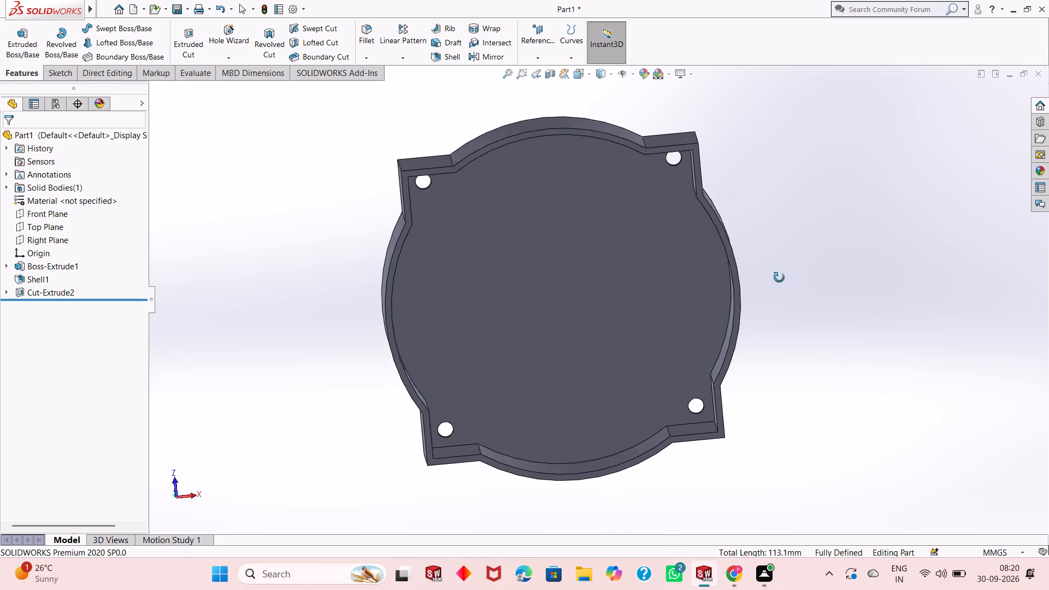
middle_drag(779, 278, 799, 249)
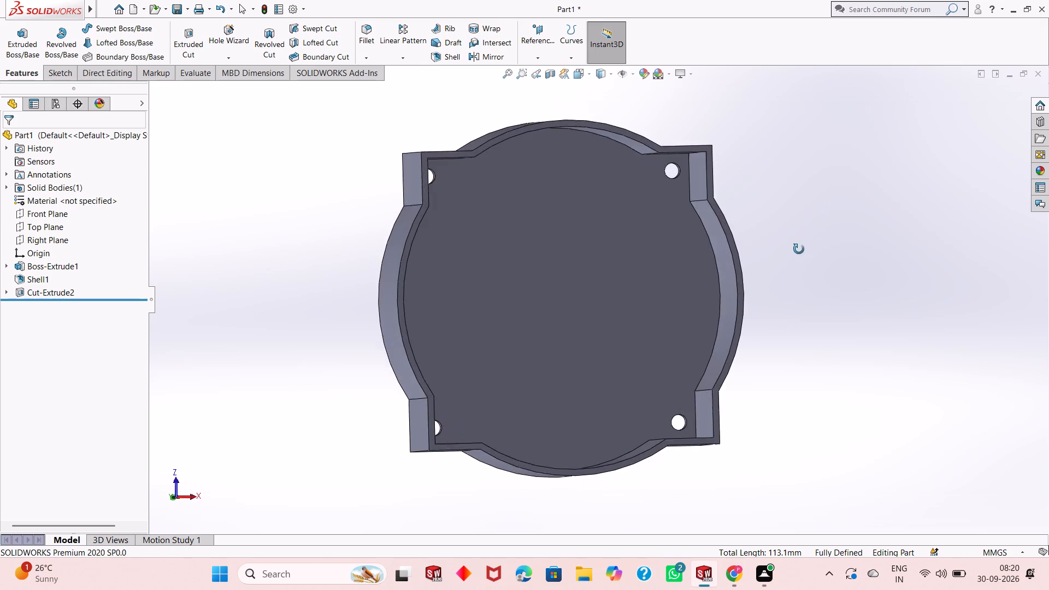
middle_drag(799, 249, 732, 329)
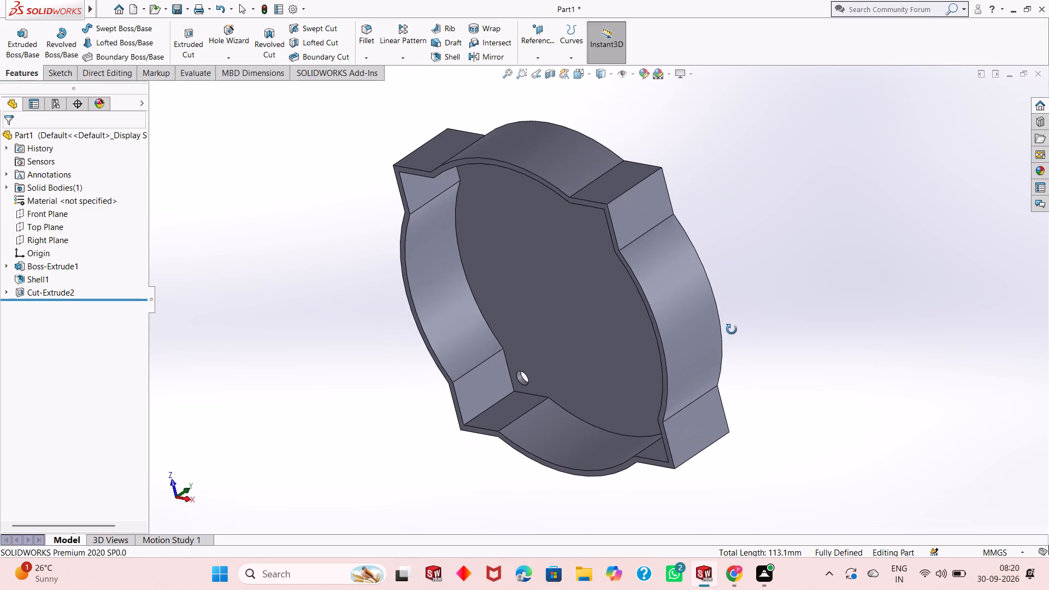
middle_drag(732, 329, 779, 237)
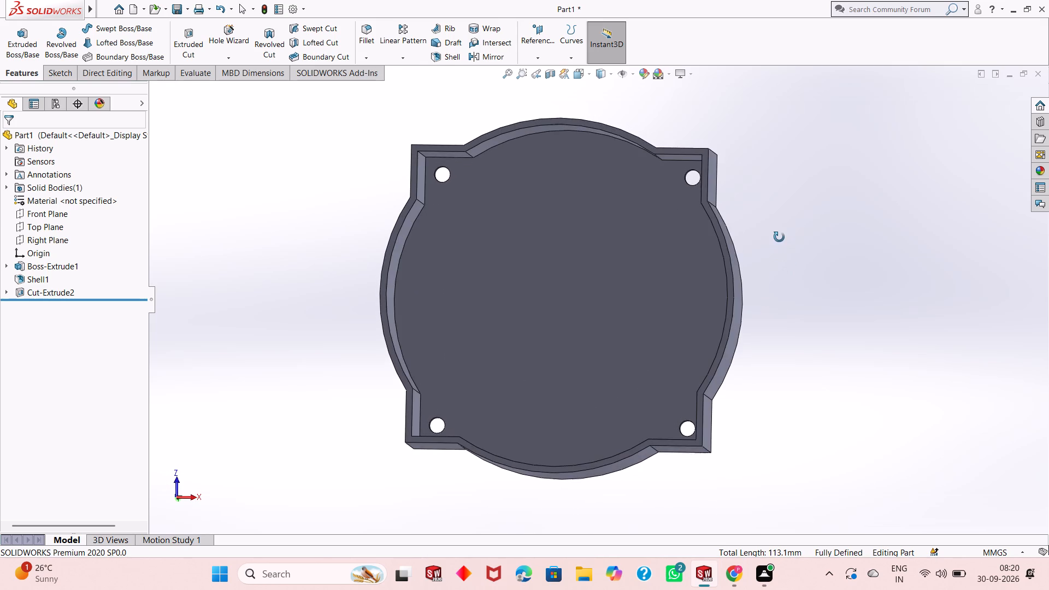
middle_drag(779, 237, 779, 206)
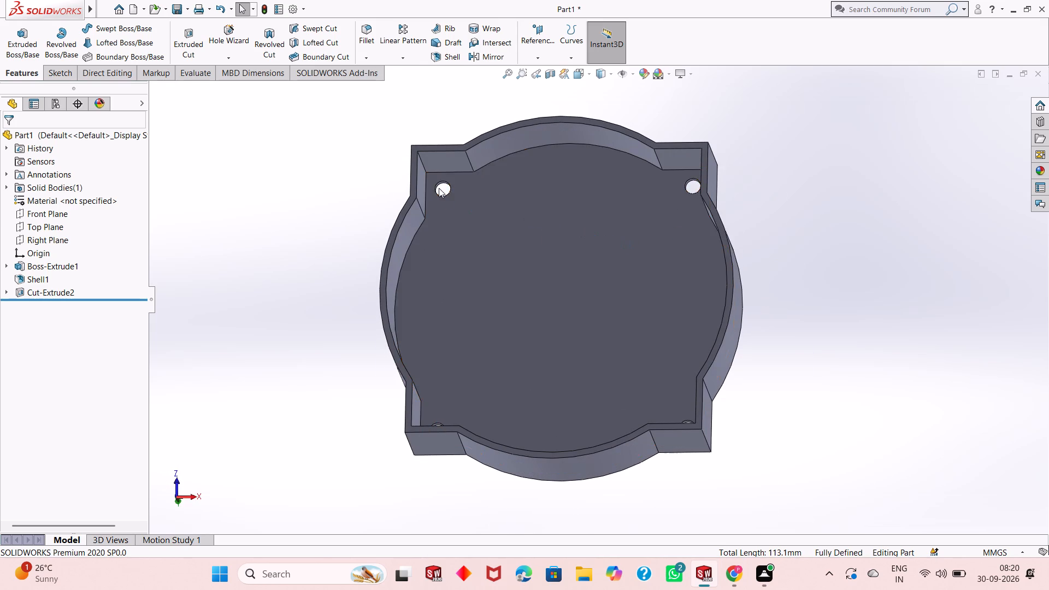
scroll(439, 188, down, 5)
scroll(439, 188, up, 6)
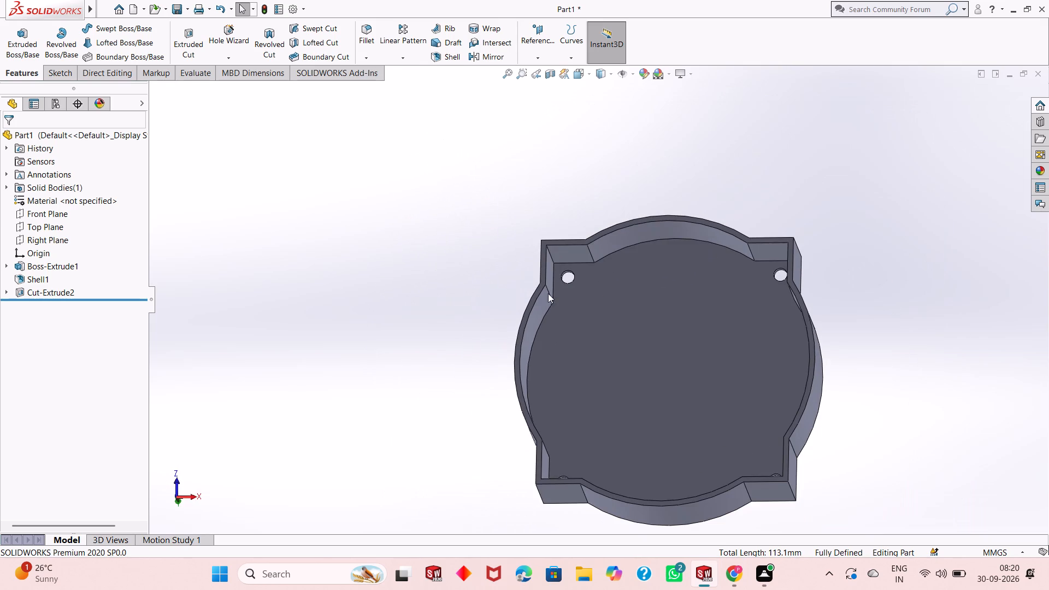
scroll(696, 411, down, 2)
scroll(696, 411, up, 3)
scroll(686, 369, down, 2)
scroll(656, 322, up, 1)
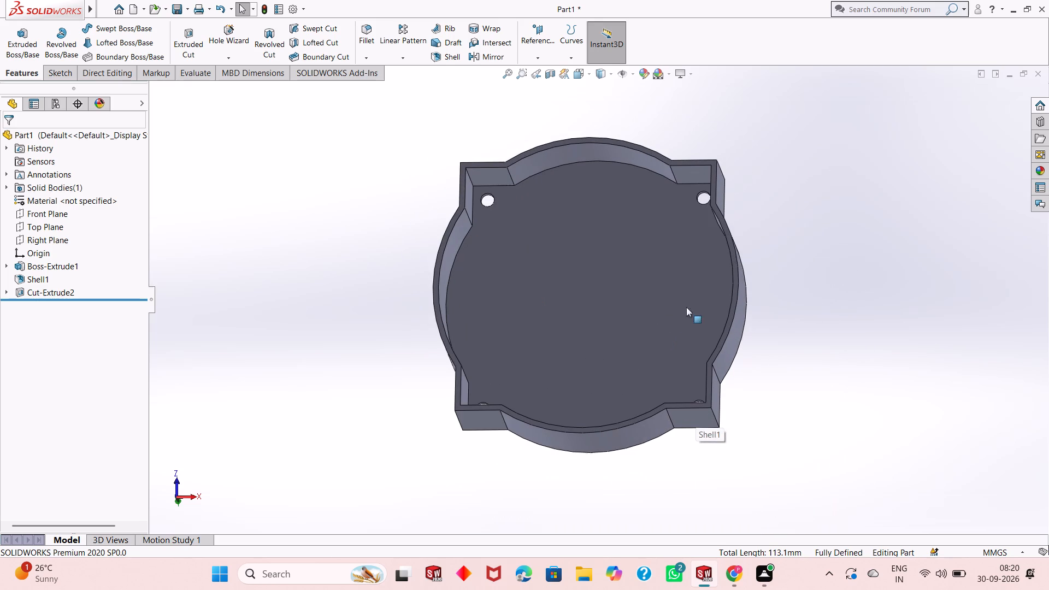
Start a sketch on the housing's closed outer face and draw an origin-centred circle with a radius of about 38 mm.
middle_drag(783, 278, 556, 193)
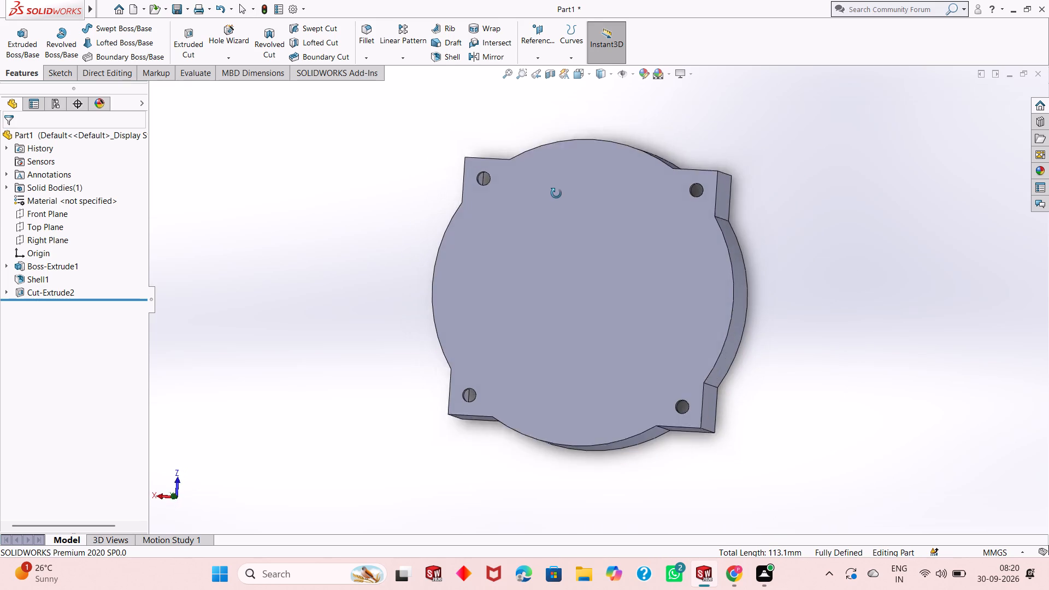
middle_drag(556, 193, 568, 121)
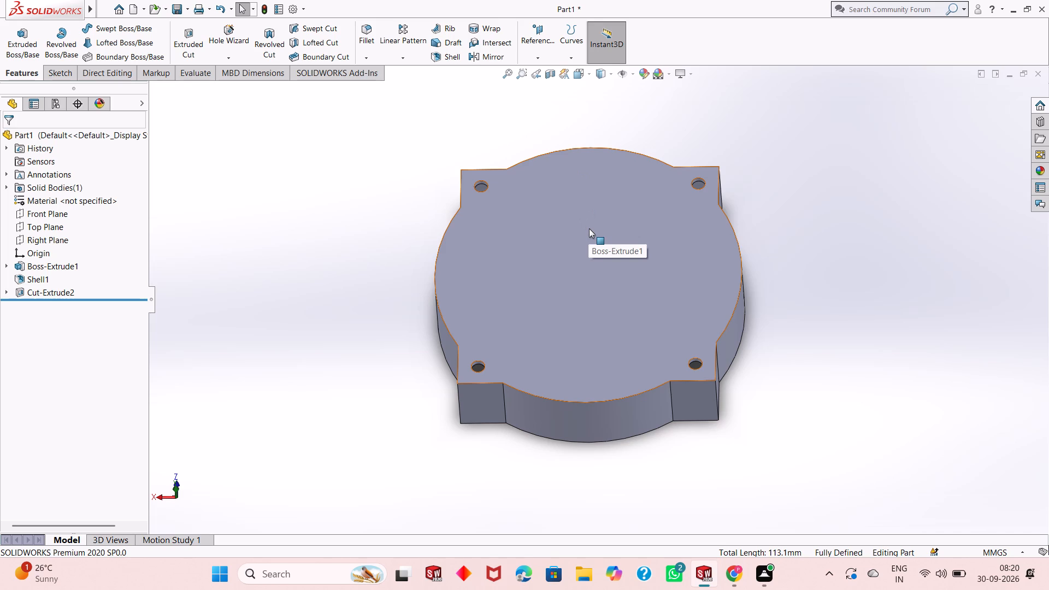
click(594, 281)
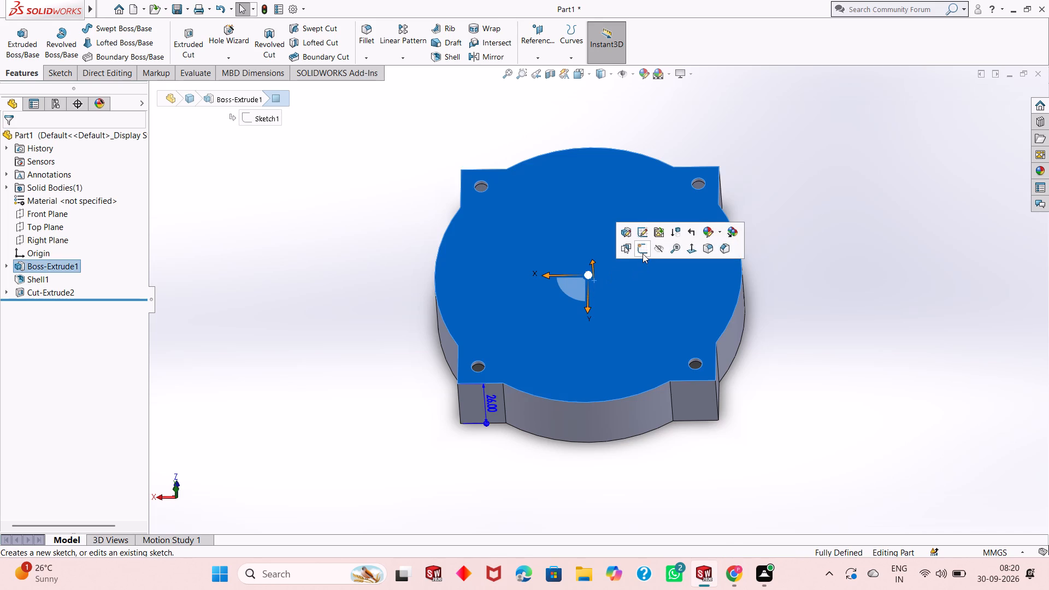
click(643, 253)
key(ctrl+8)
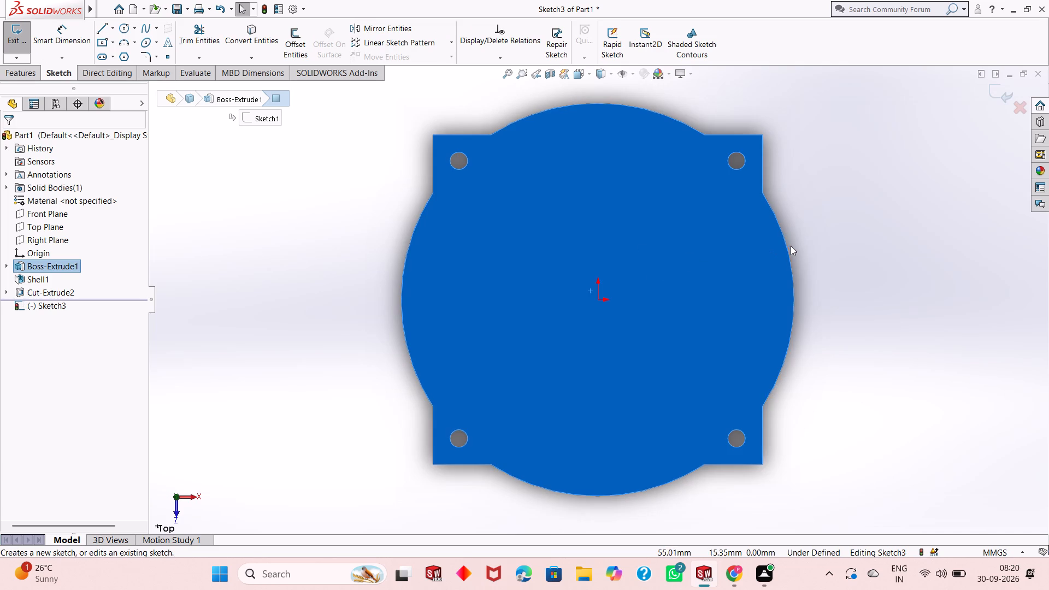
click(836, 234)
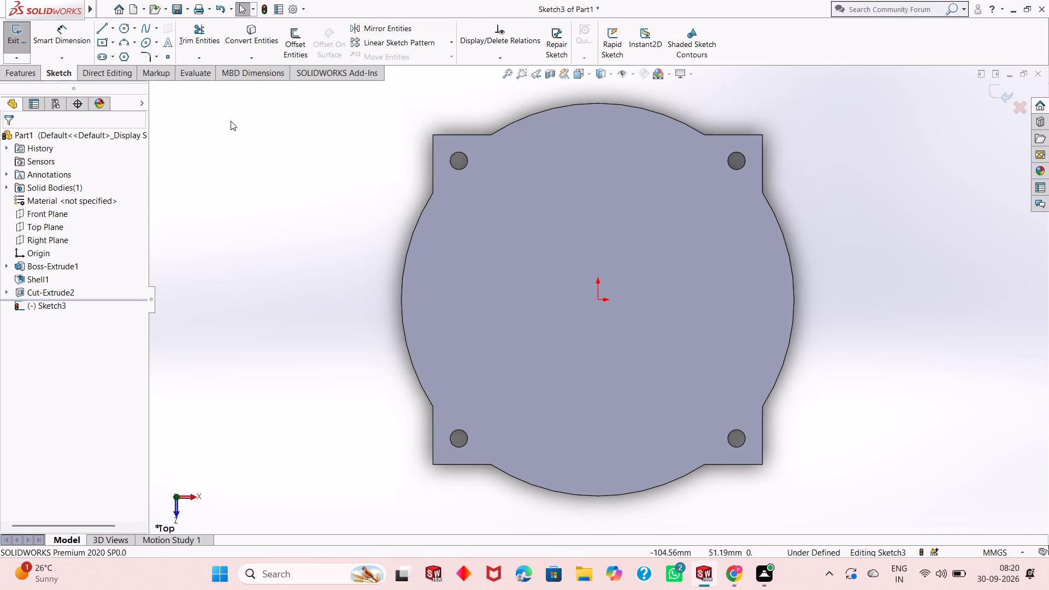
click(120, 29)
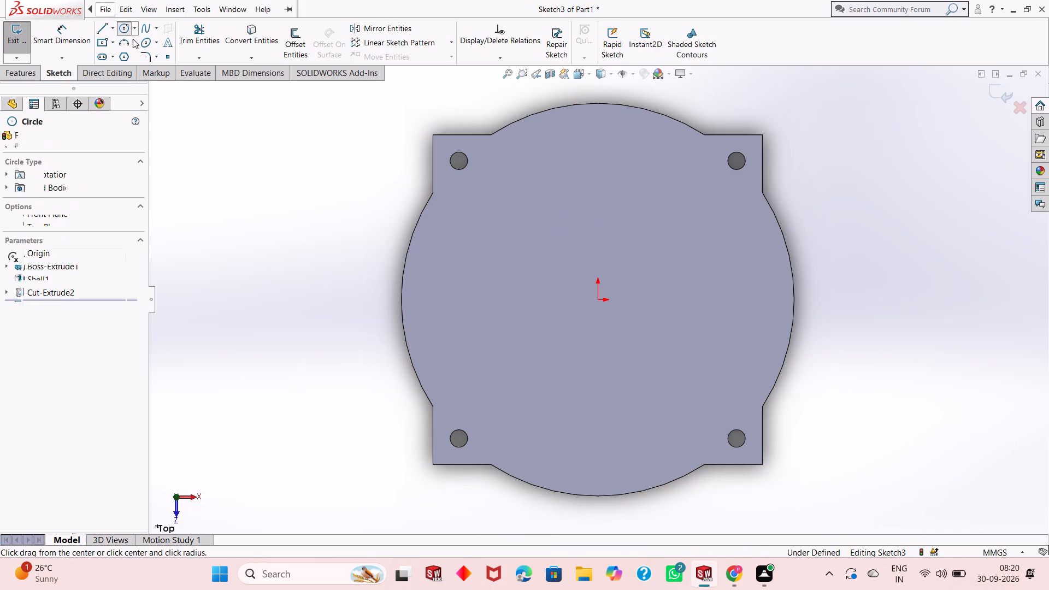
click(599, 303)
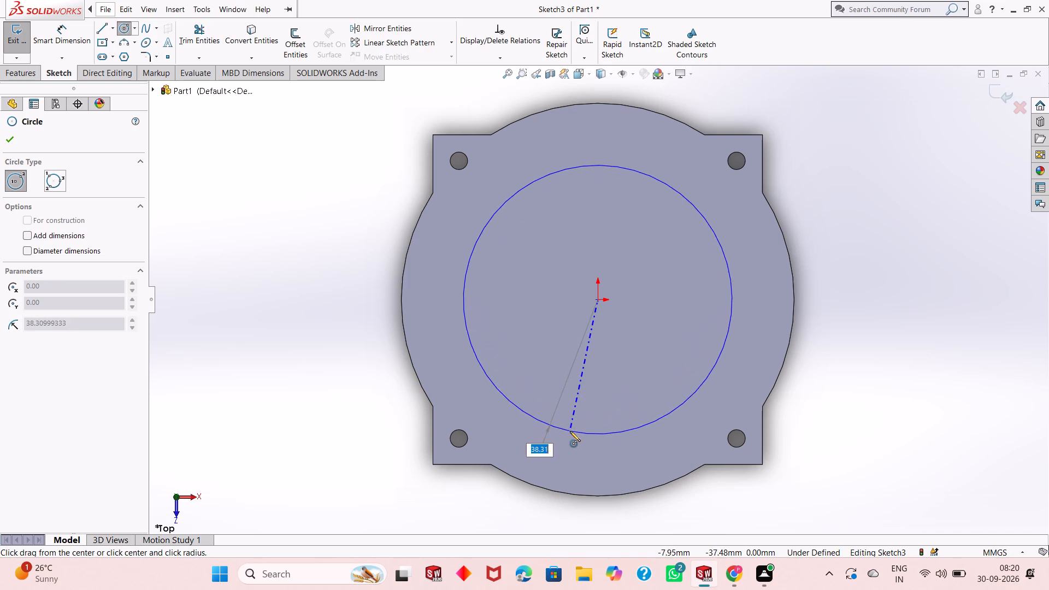
click(570, 431)
right_click(200, 195)
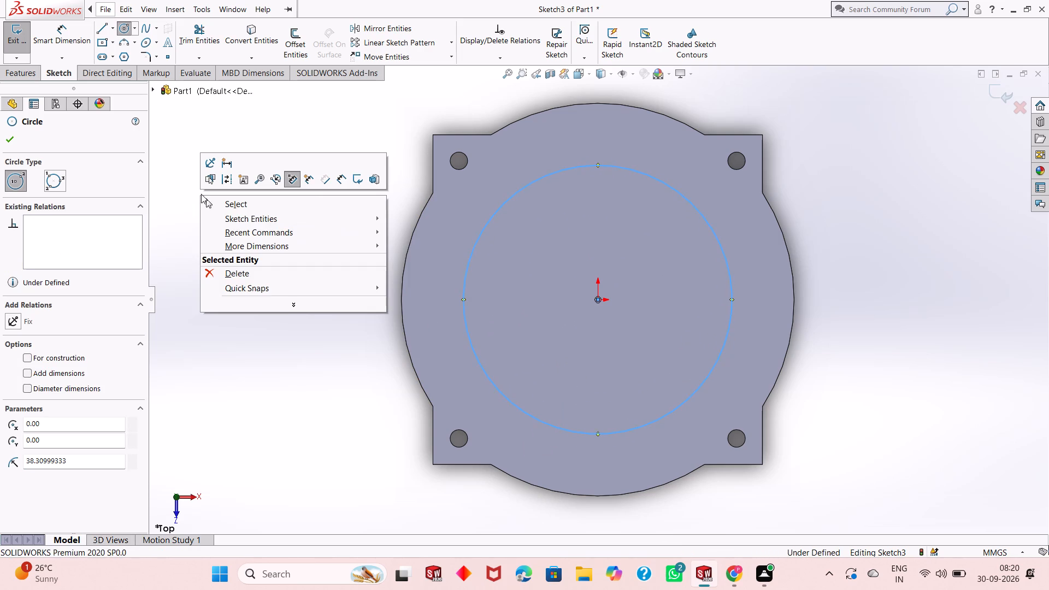
Dimension the origin-centred circle on the closed face with a diameter of 70 mm.
click(208, 205)
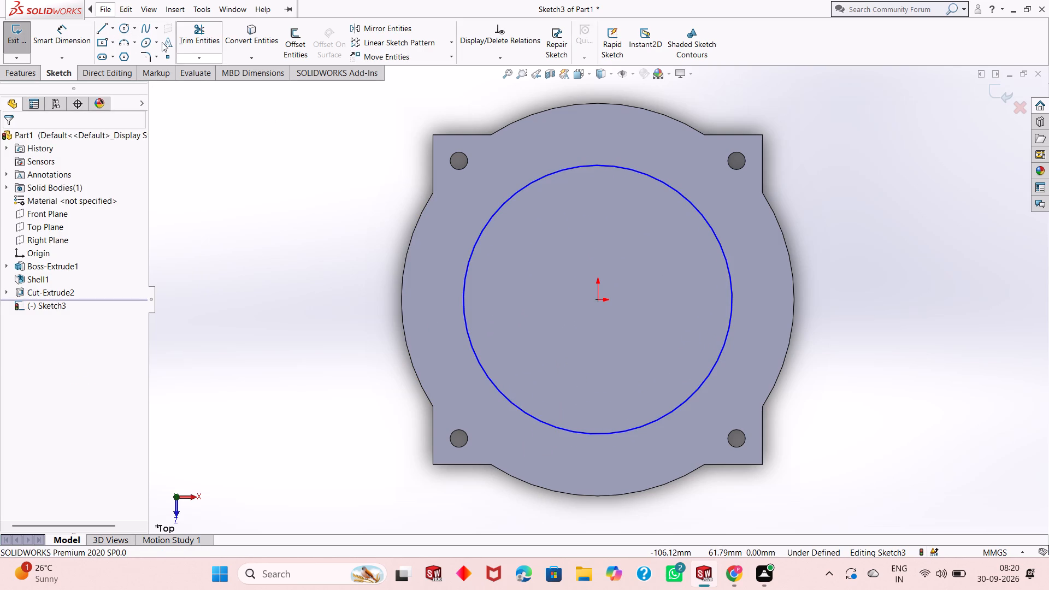
click(78, 42)
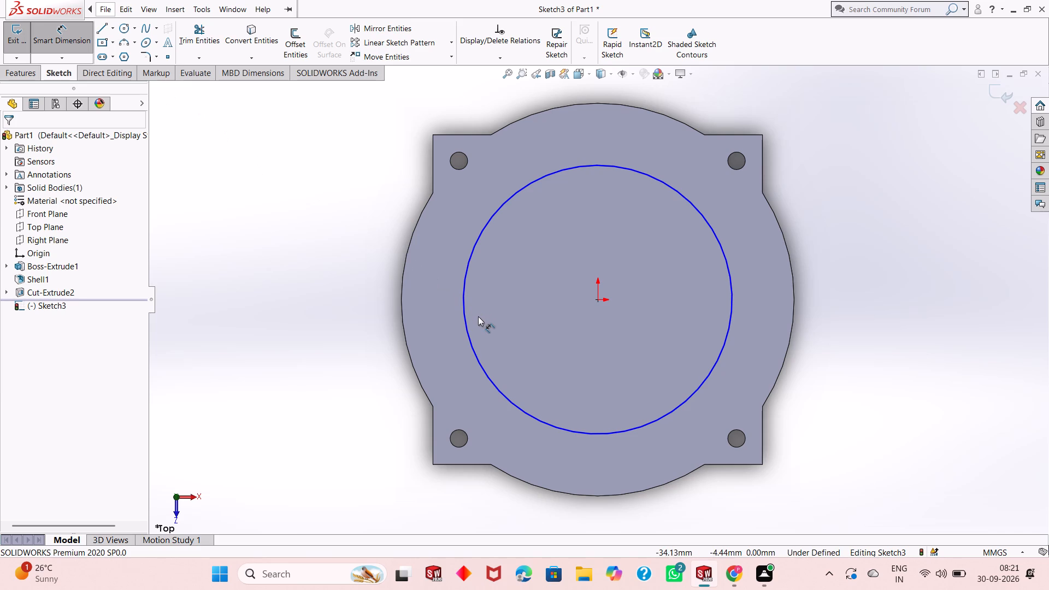
click(465, 334)
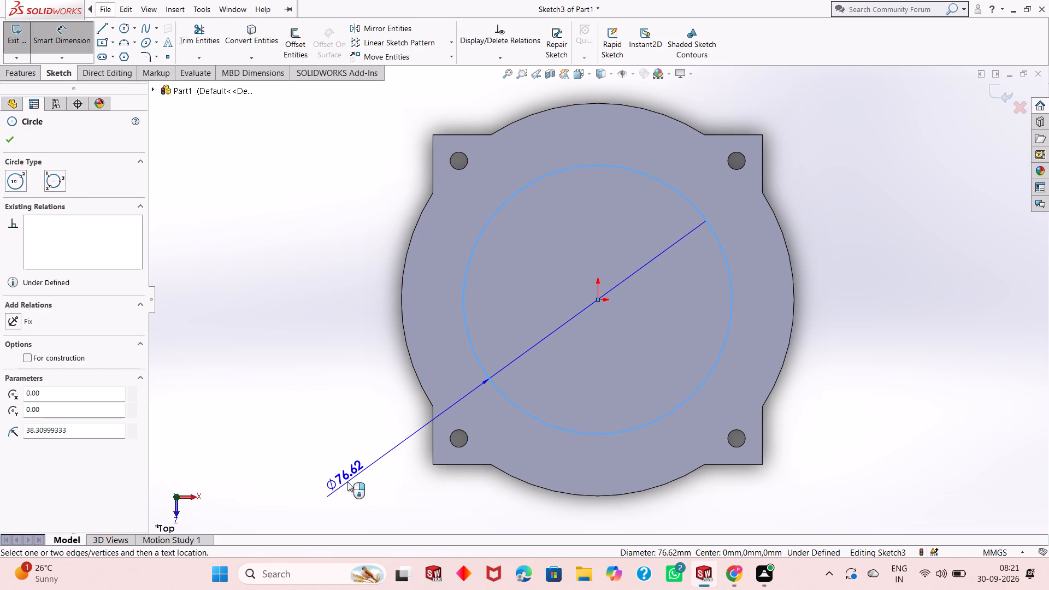
click(347, 482)
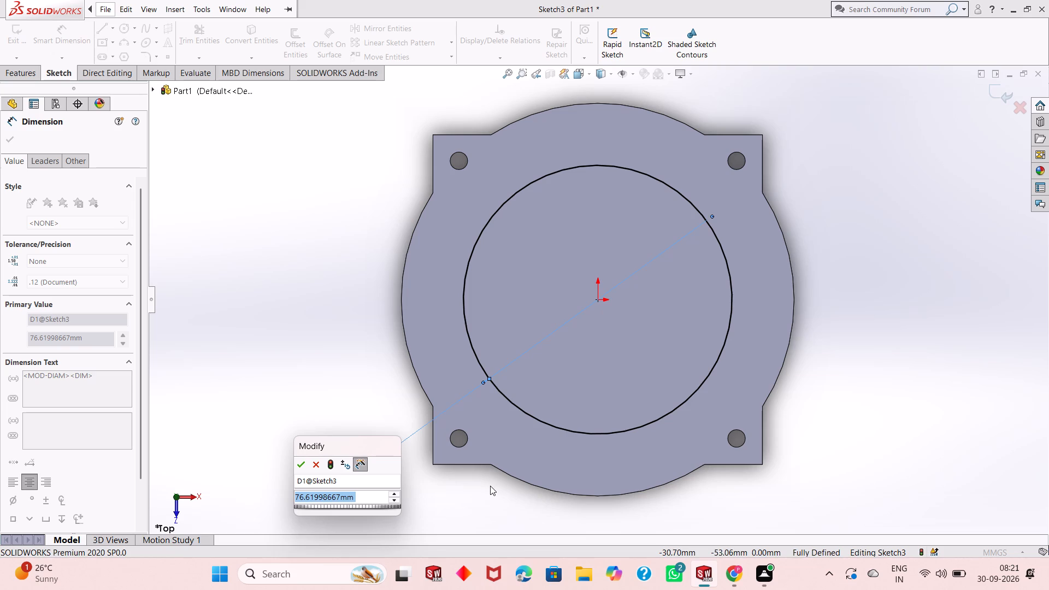
key(5)
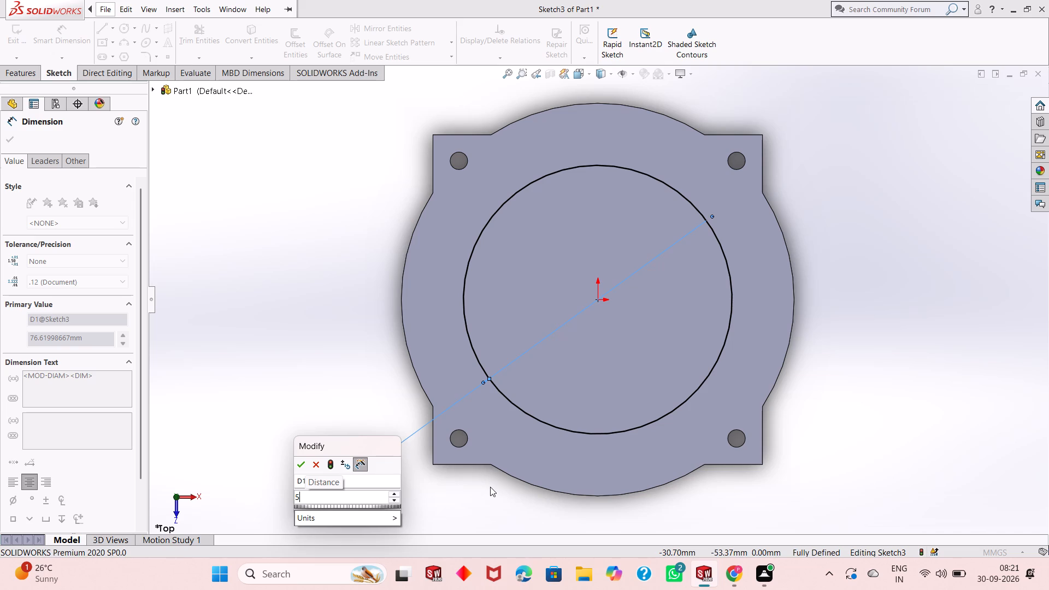
key(BackSpace)
key(BackSpace)
key(BackSpace)
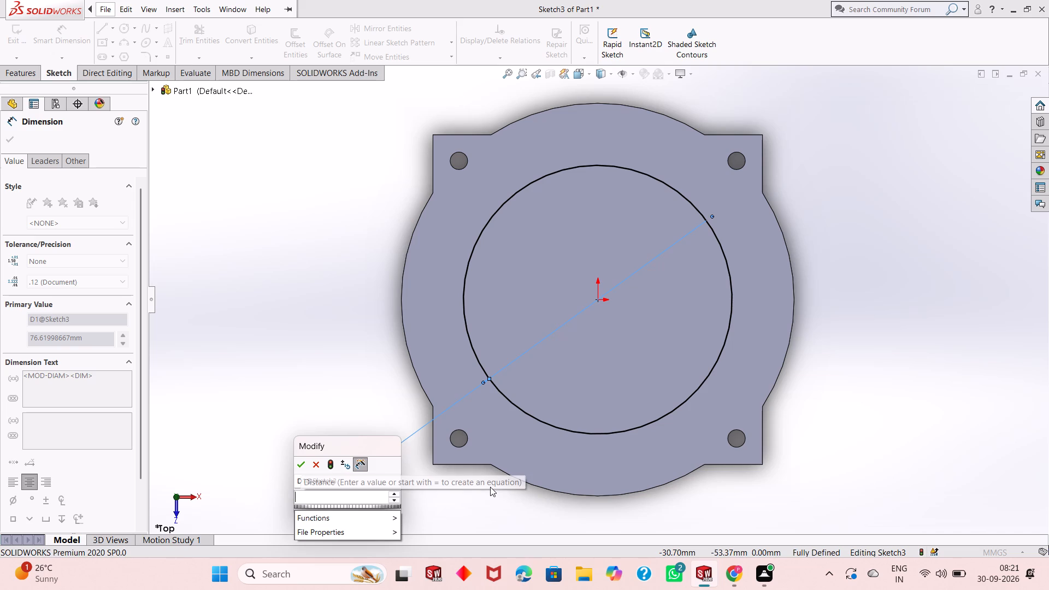
key(7)
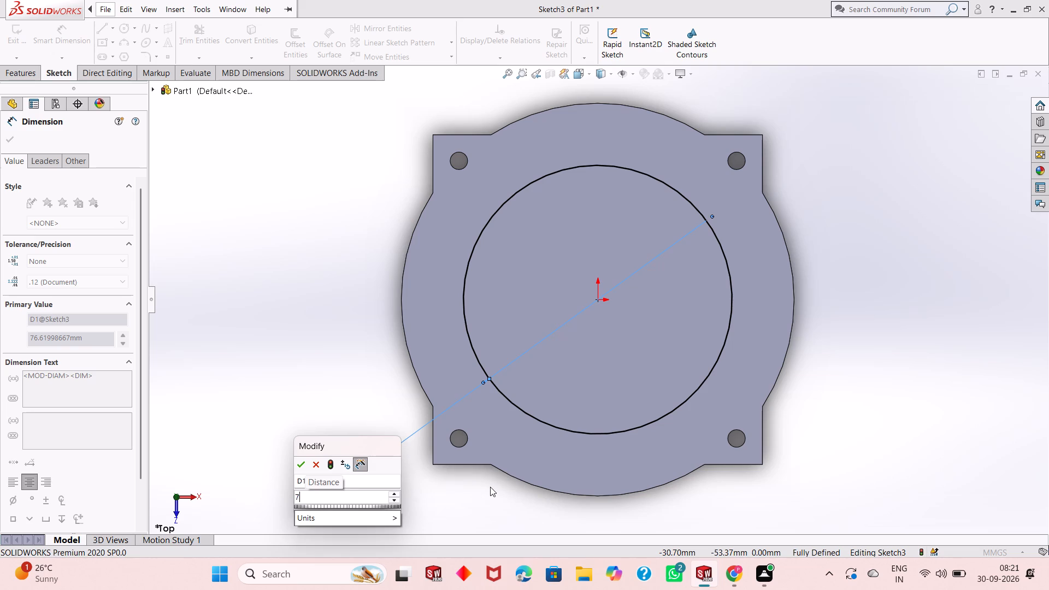
key(0)
key(Return)
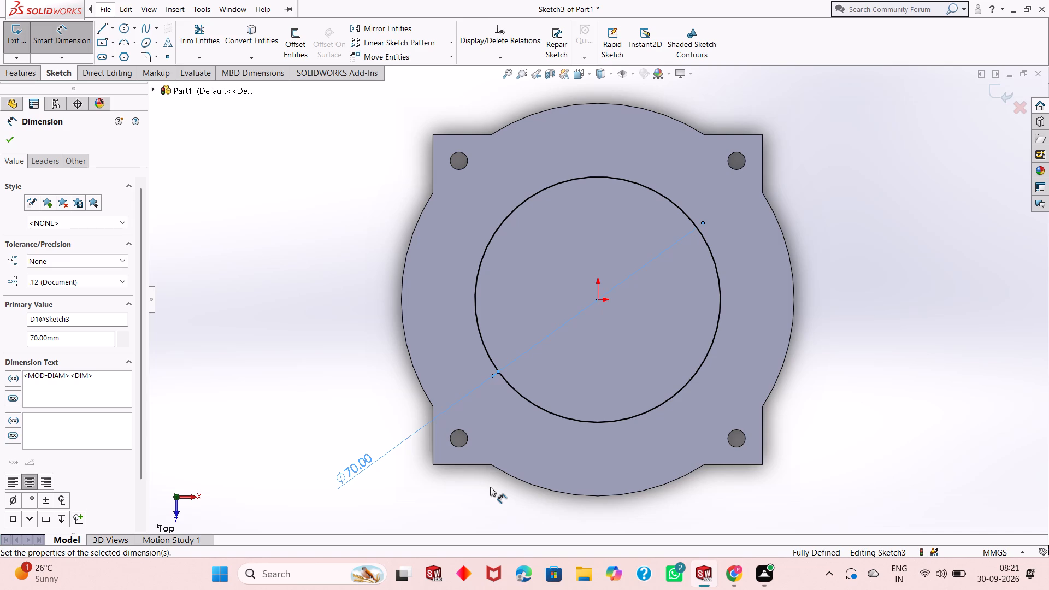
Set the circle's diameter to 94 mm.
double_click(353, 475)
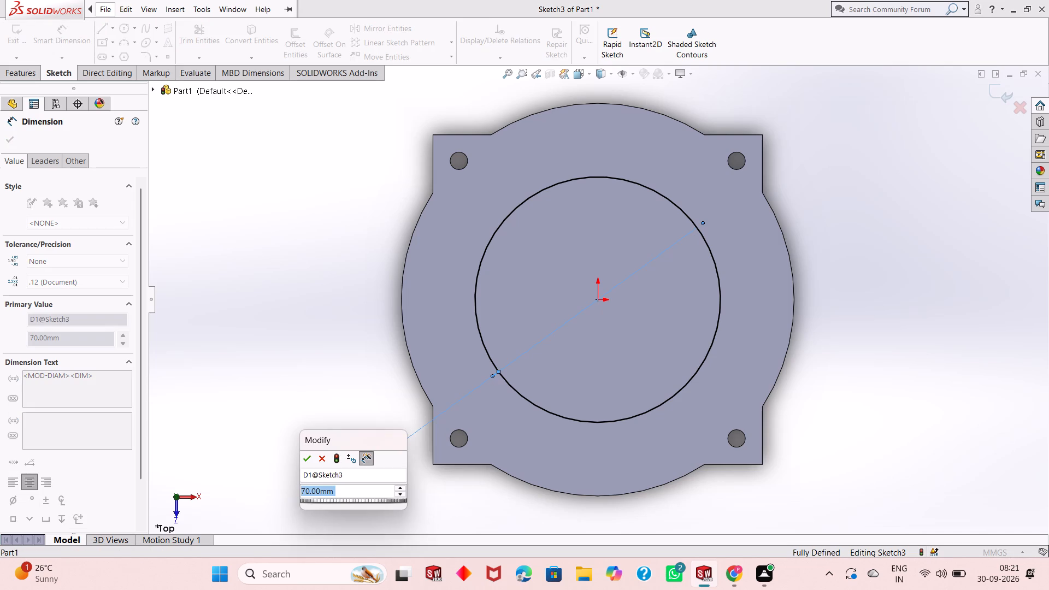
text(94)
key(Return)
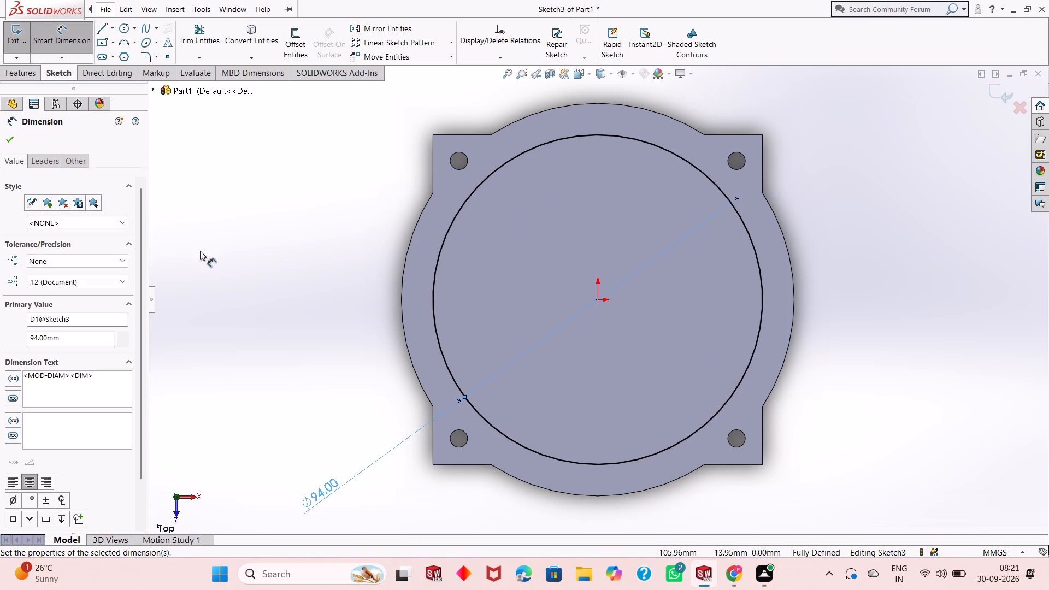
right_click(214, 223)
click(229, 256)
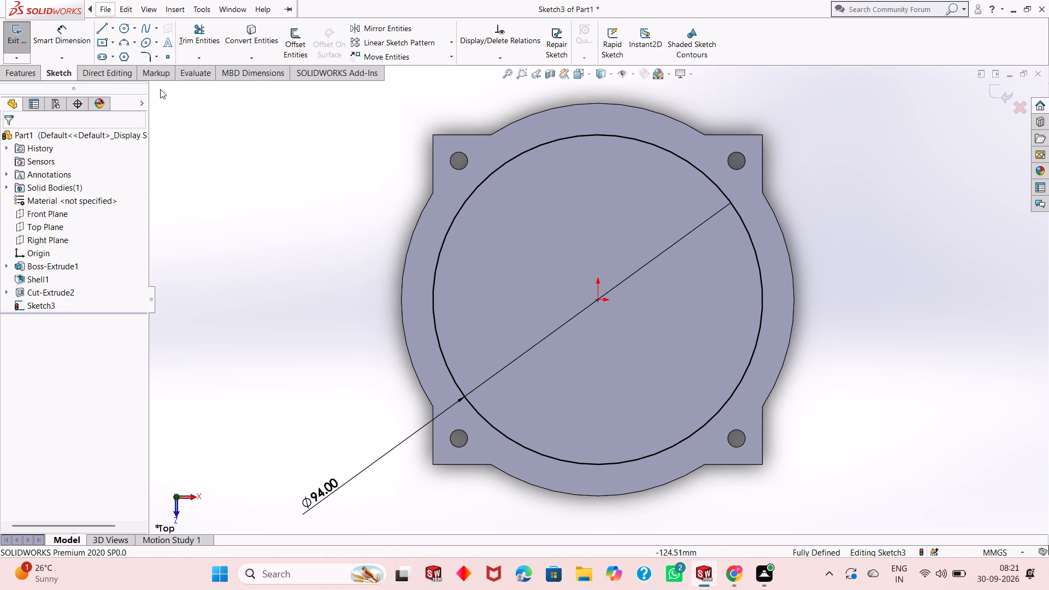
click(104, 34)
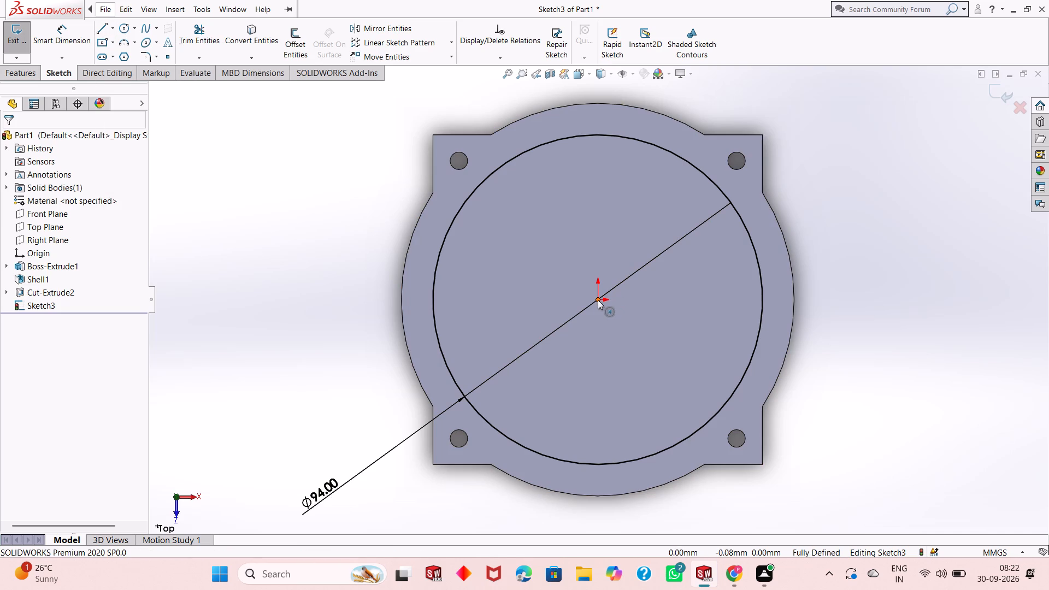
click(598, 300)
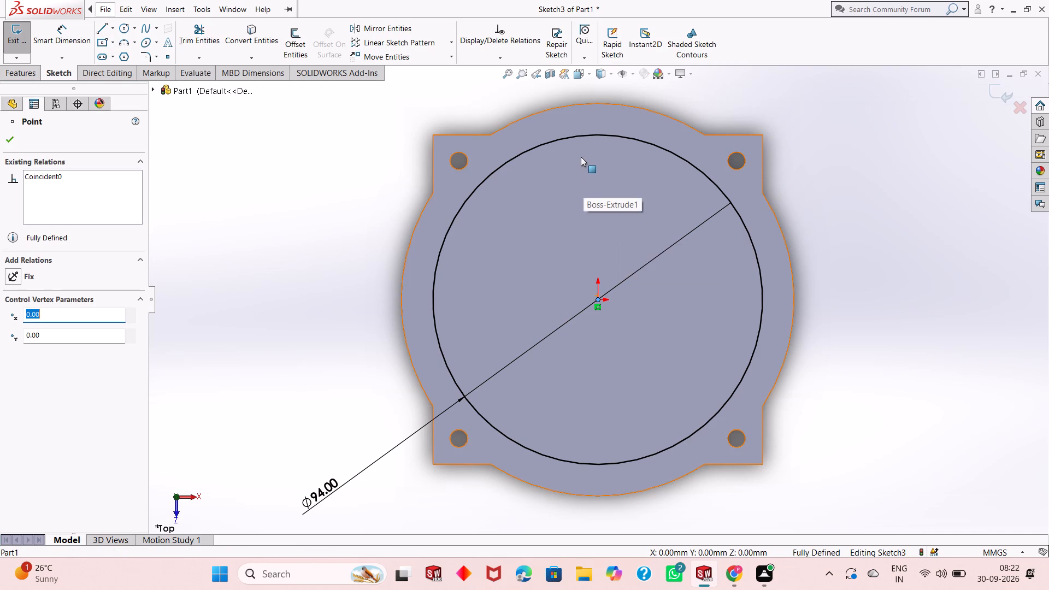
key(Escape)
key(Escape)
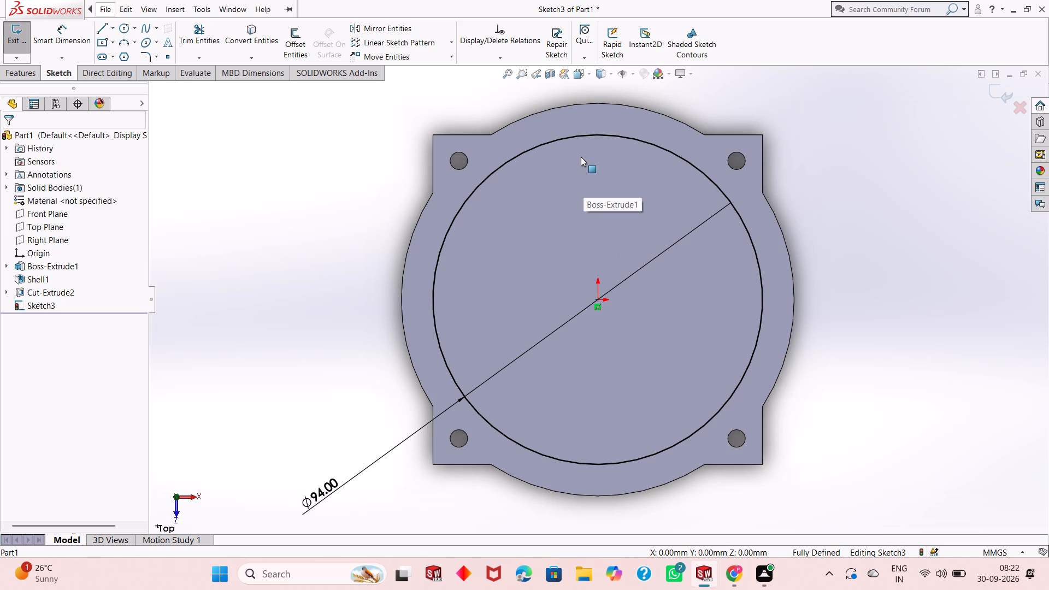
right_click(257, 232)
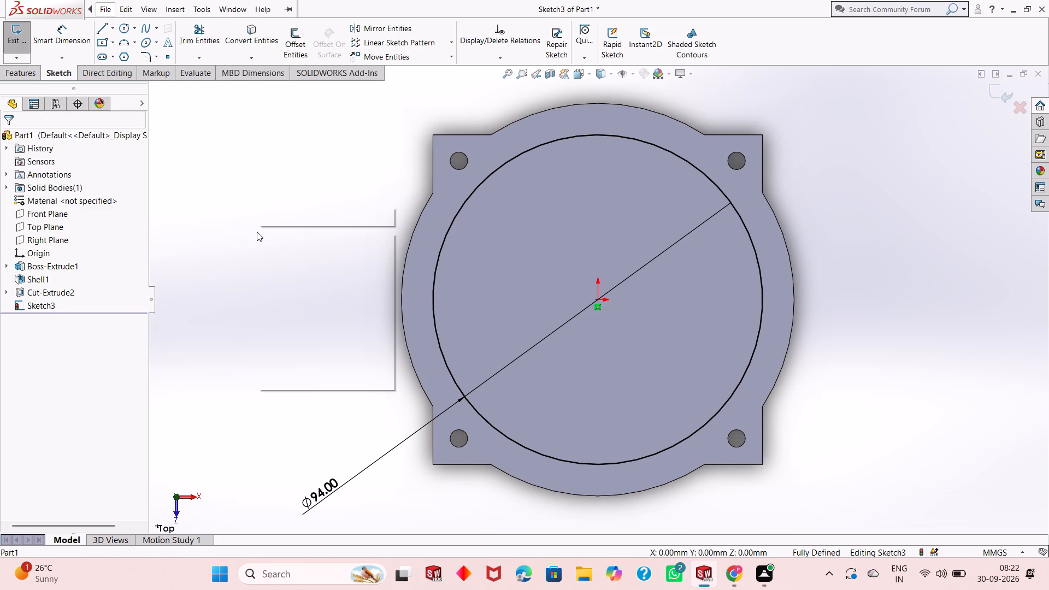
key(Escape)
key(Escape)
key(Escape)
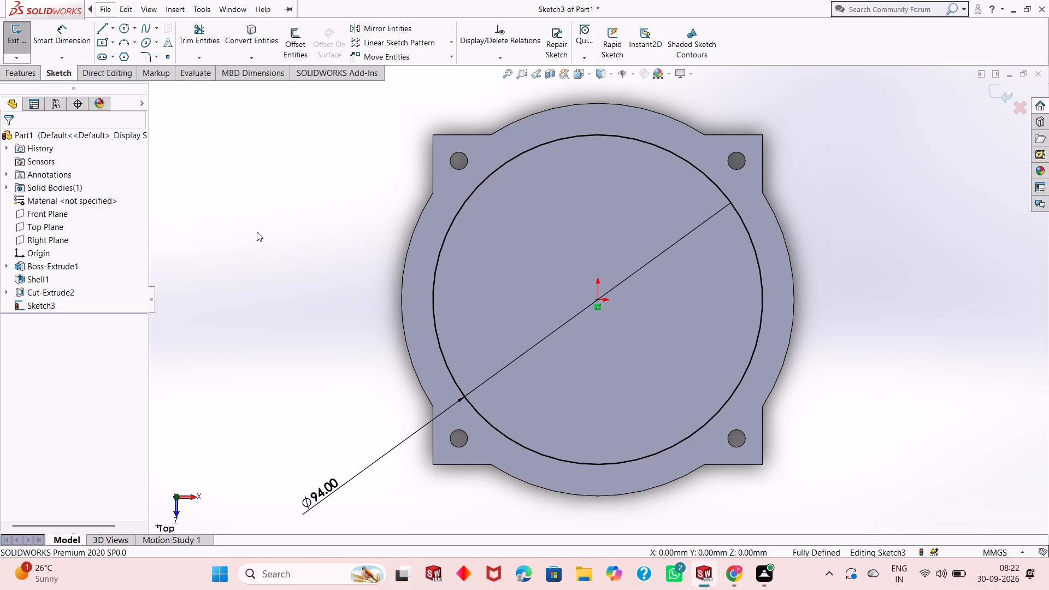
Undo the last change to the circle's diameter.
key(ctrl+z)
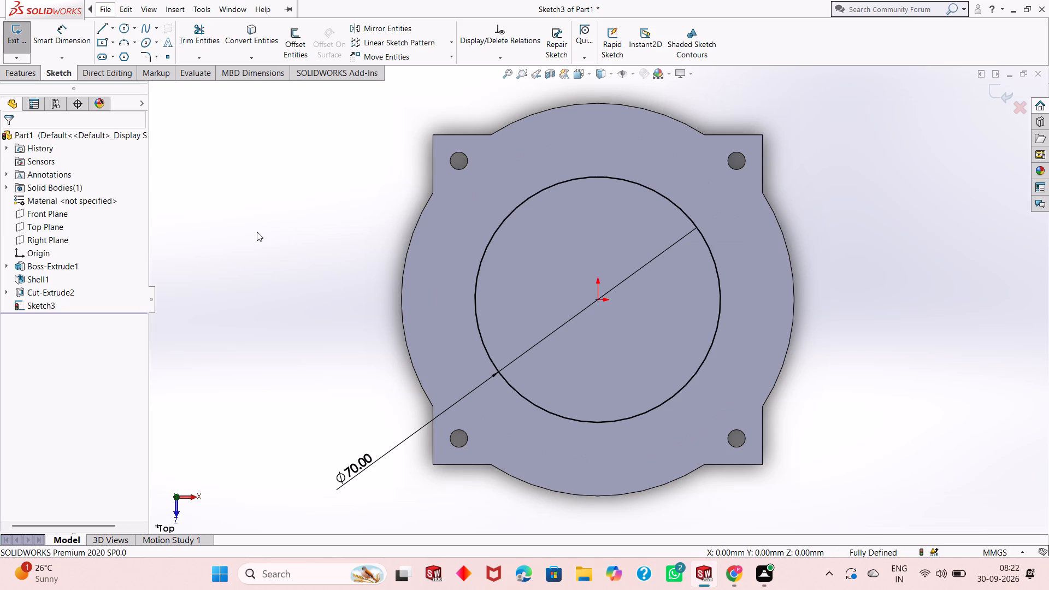
Set the central circle's diameter dimension to 94 mm.
click(357, 474)
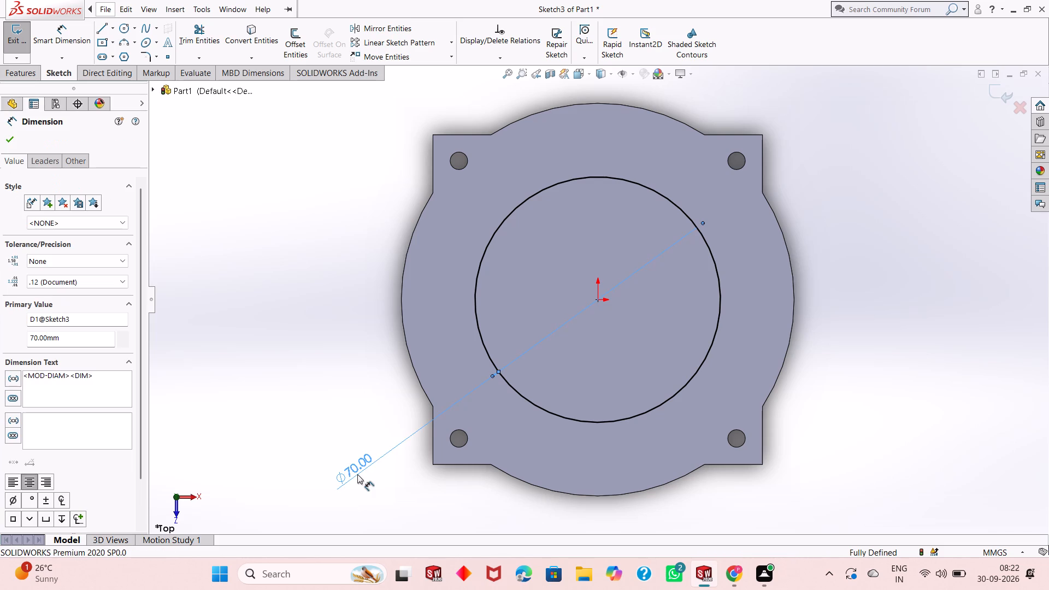
double_click(357, 474)
text(94)
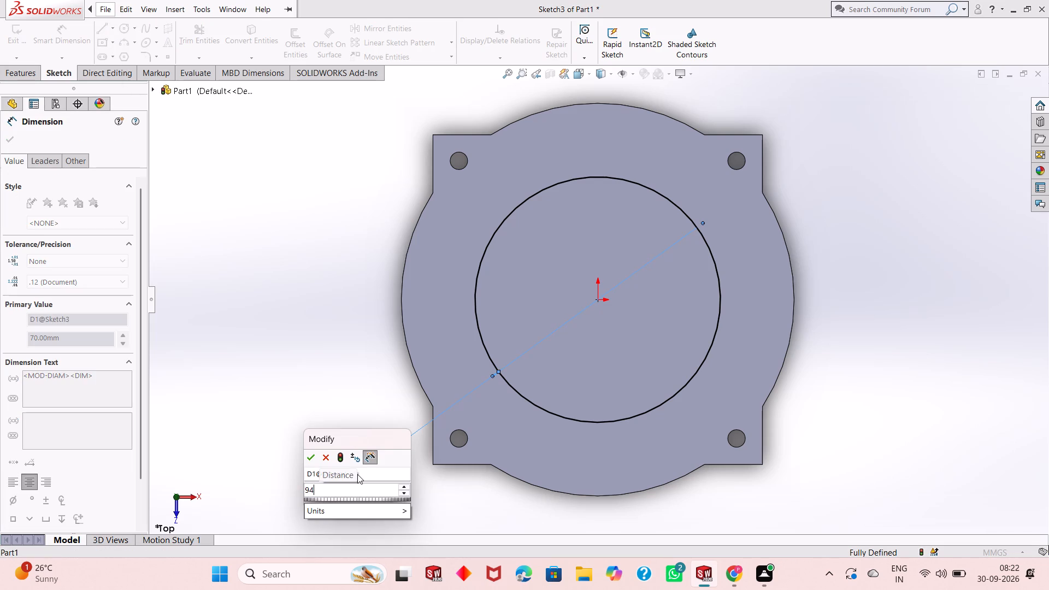
key(Return)
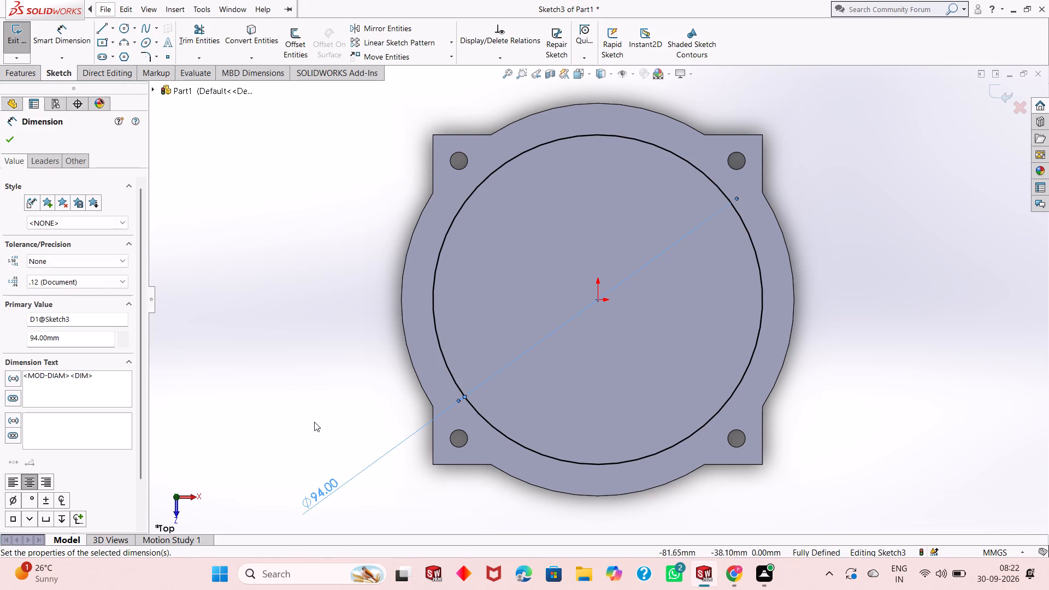
click(240, 193)
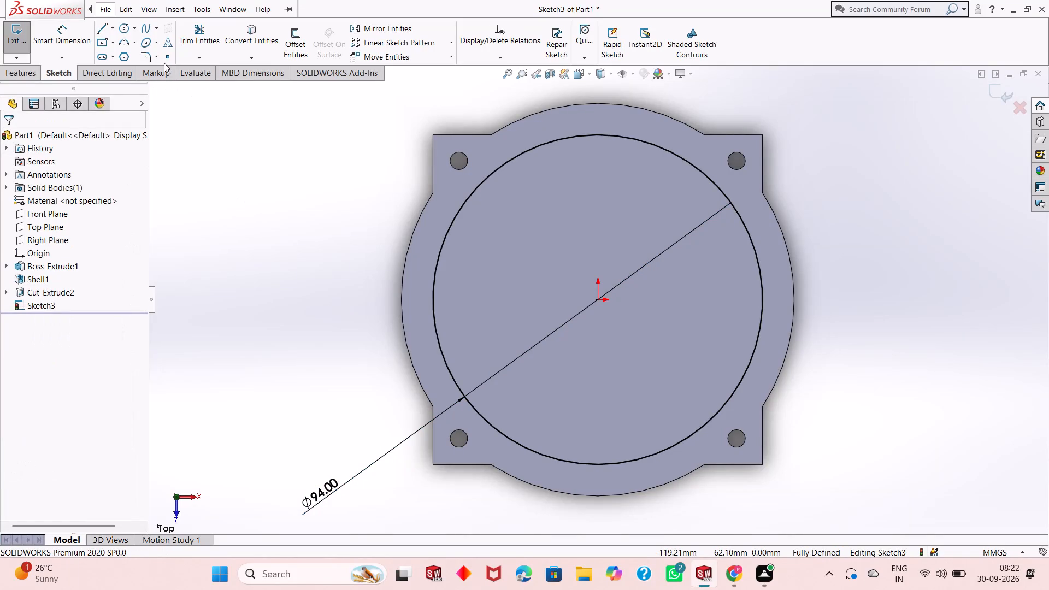
Draw a vertical line about 54 mm long from the origin up past the circle, ending inside the housing's outer edge.
click(99, 31)
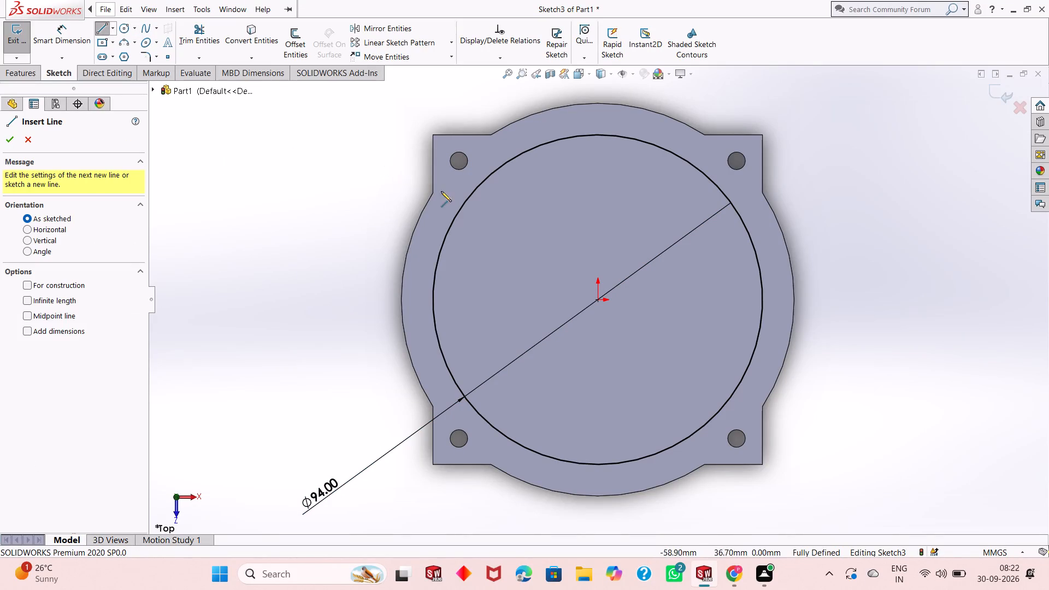
click(599, 298)
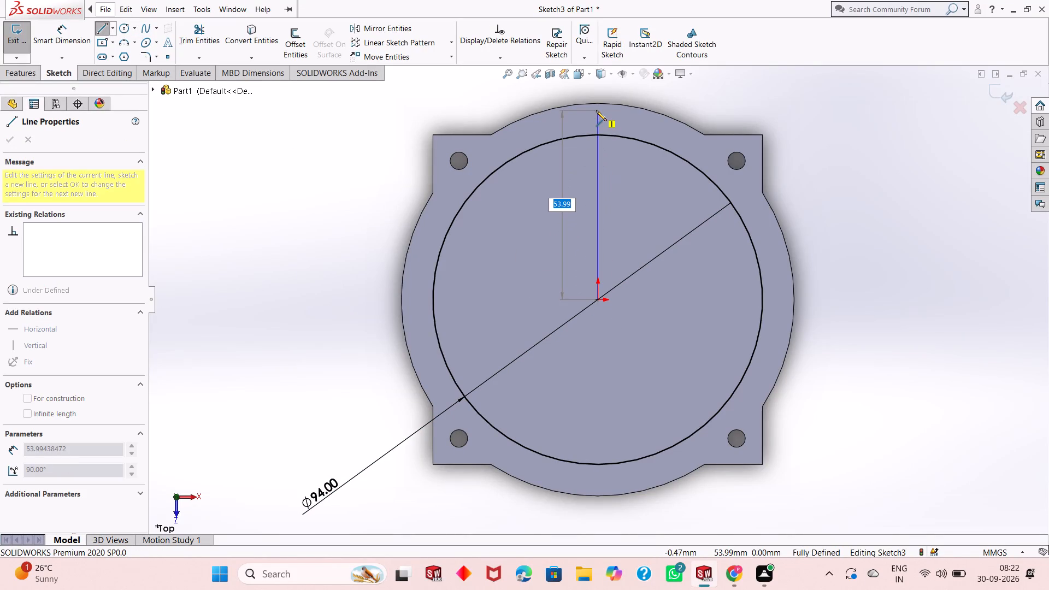
click(596, 111)
right_click(596, 111)
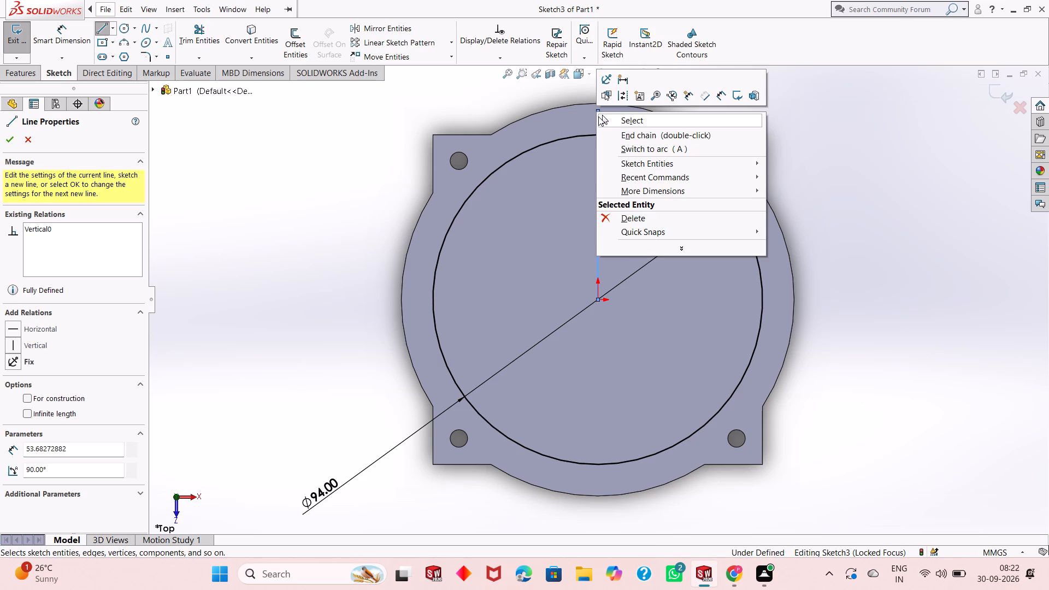
click(598, 116)
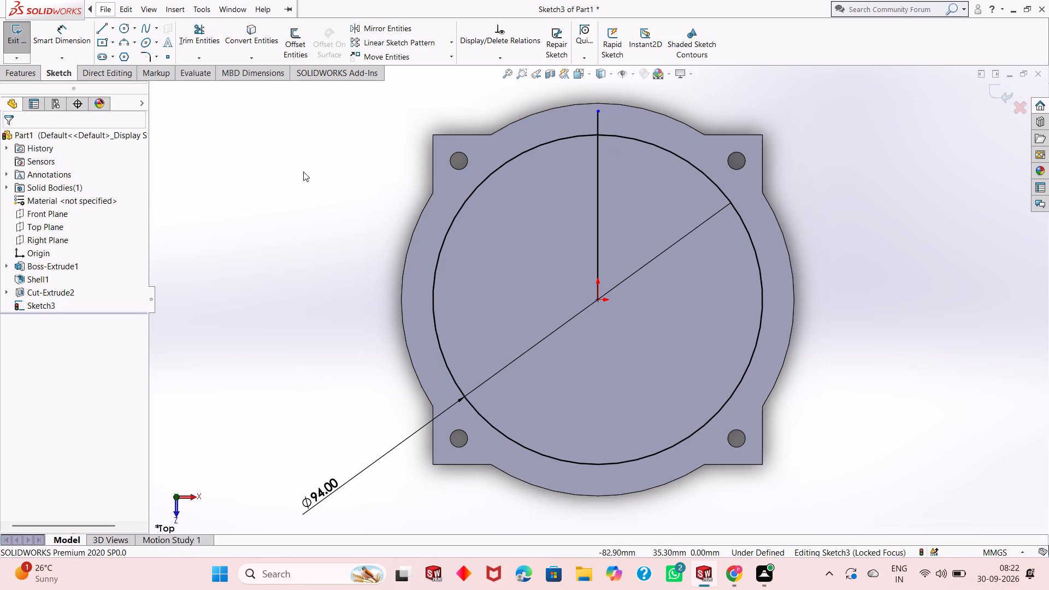
Offset the vertical line bi-directionally by 17/2 (8.5 mm) with dimensions added, using Offset Entities.
click(28, 70)
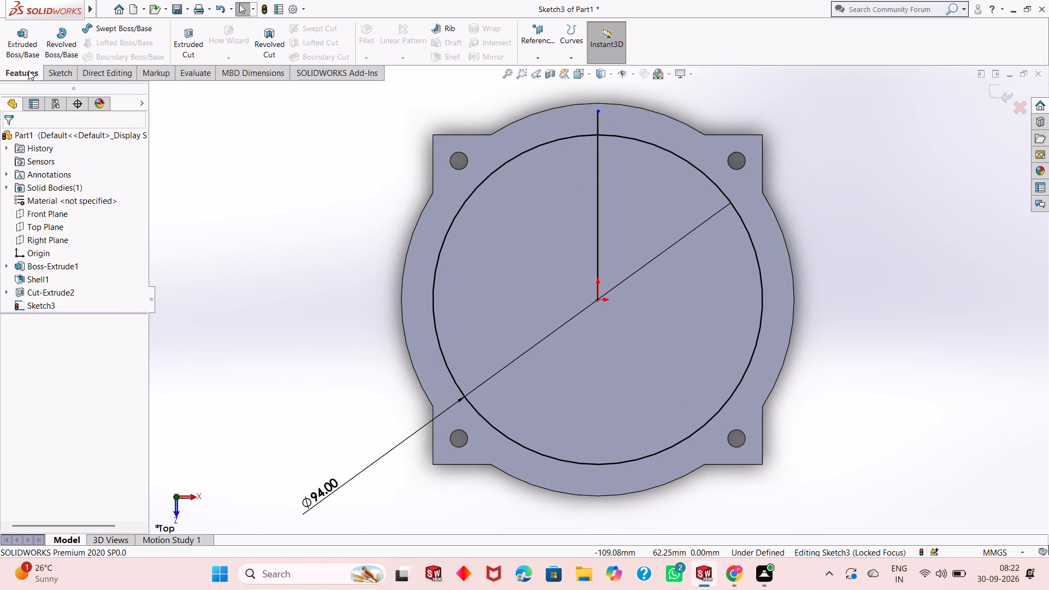
click(50, 69)
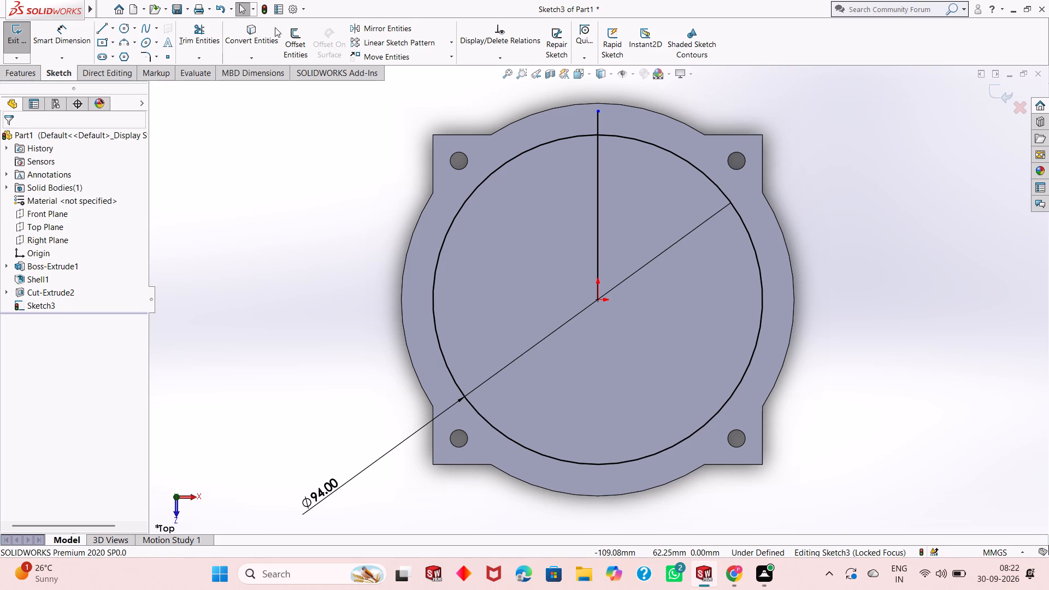
click(299, 39)
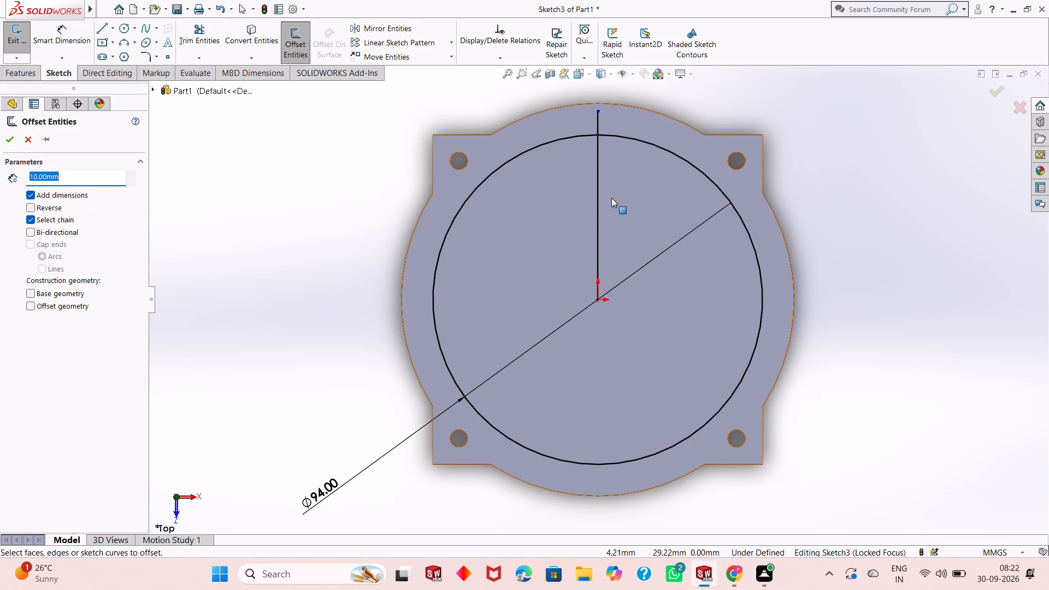
click(597, 205)
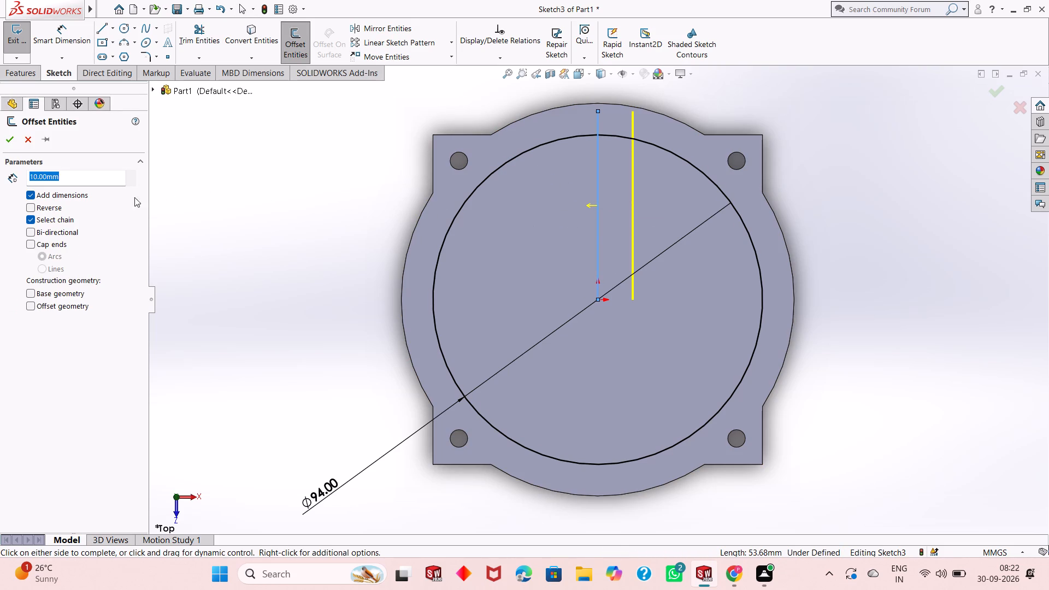
click(69, 228)
double_click(73, 174)
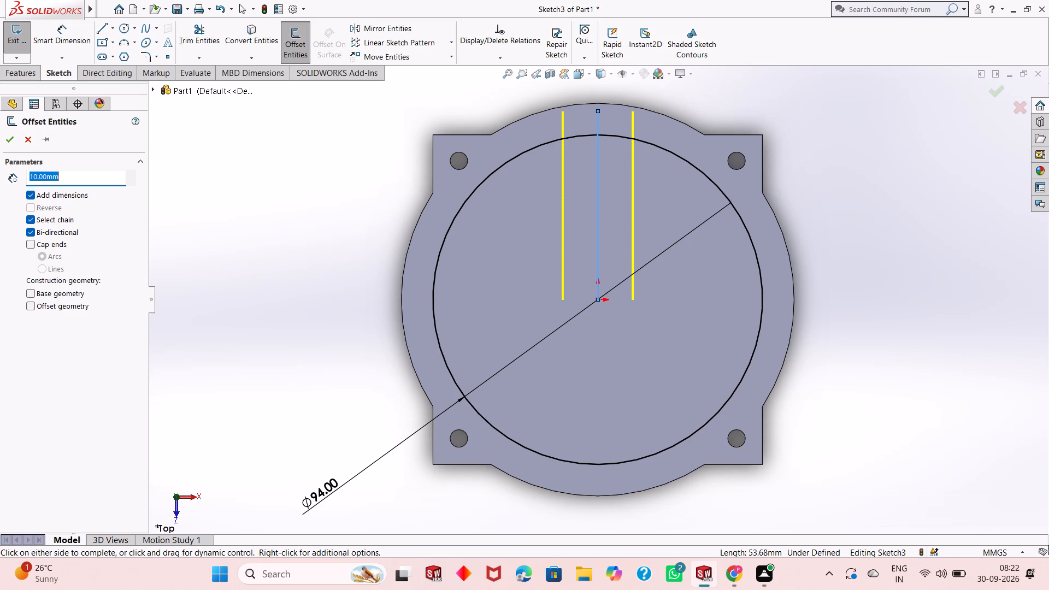
text(17/2)
key(Return)
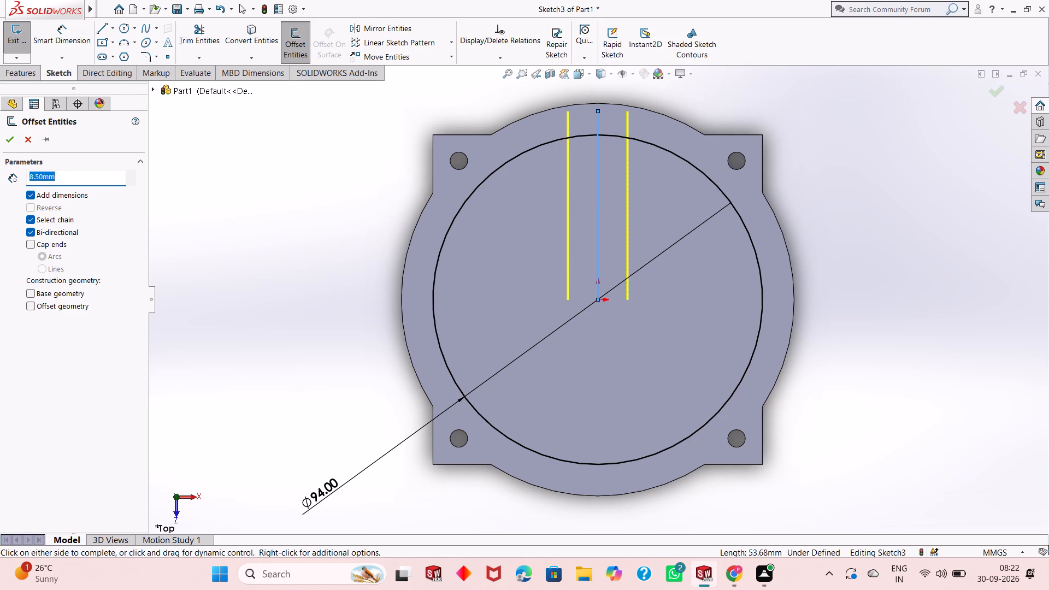
click(4, 140)
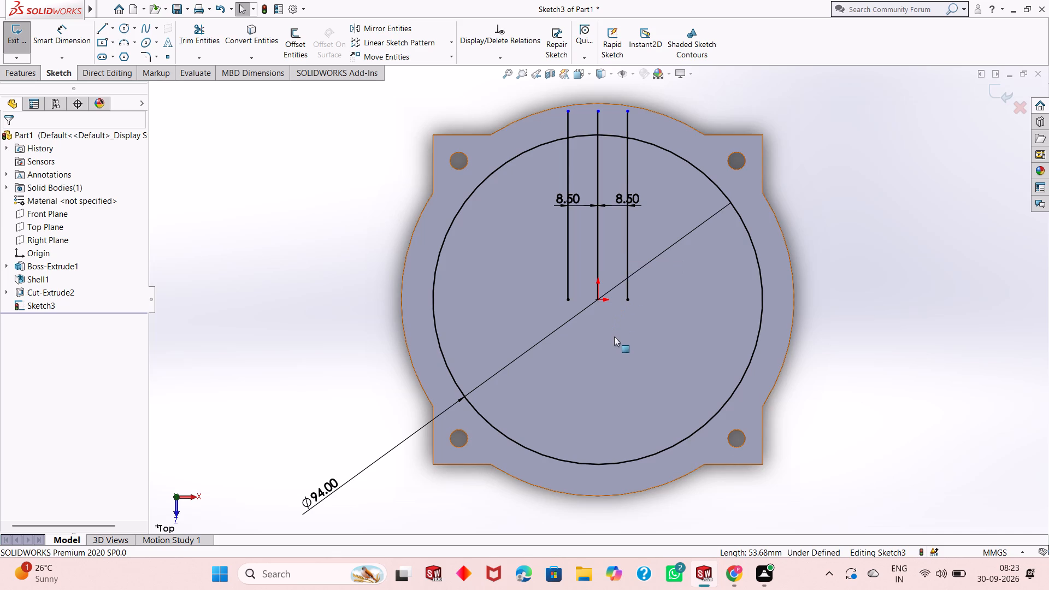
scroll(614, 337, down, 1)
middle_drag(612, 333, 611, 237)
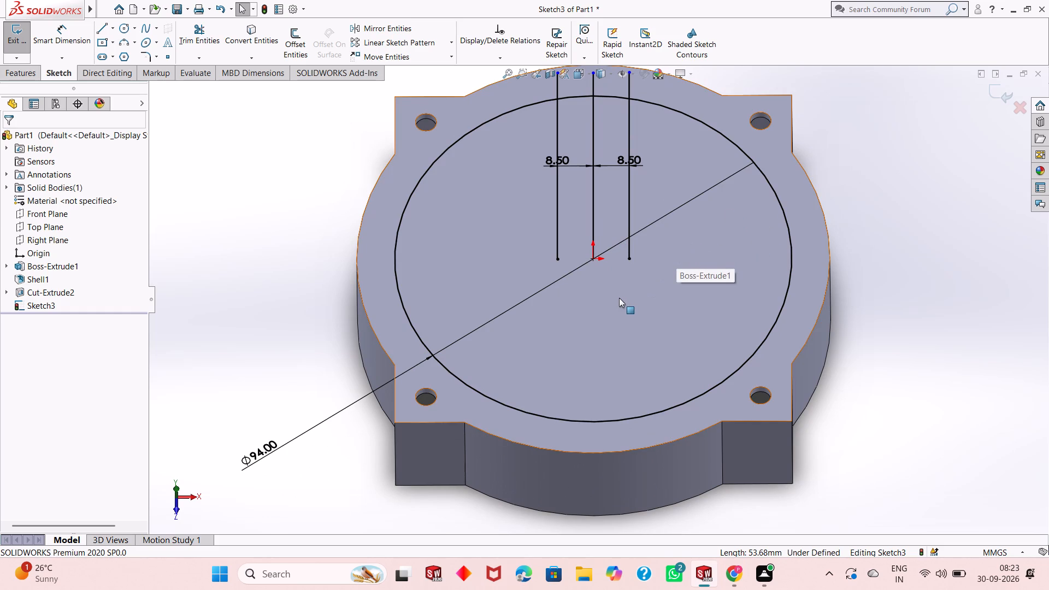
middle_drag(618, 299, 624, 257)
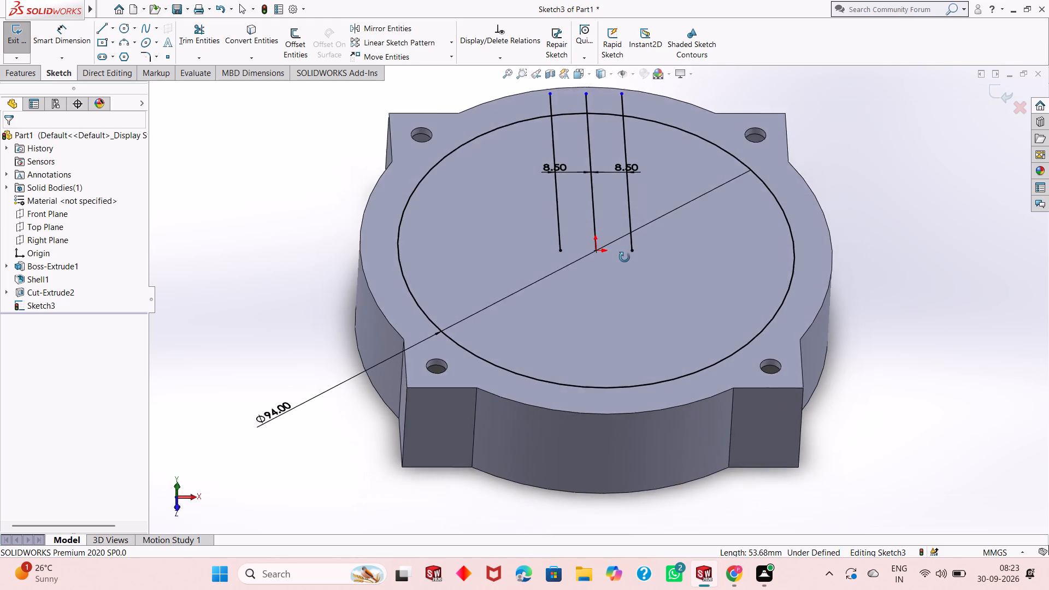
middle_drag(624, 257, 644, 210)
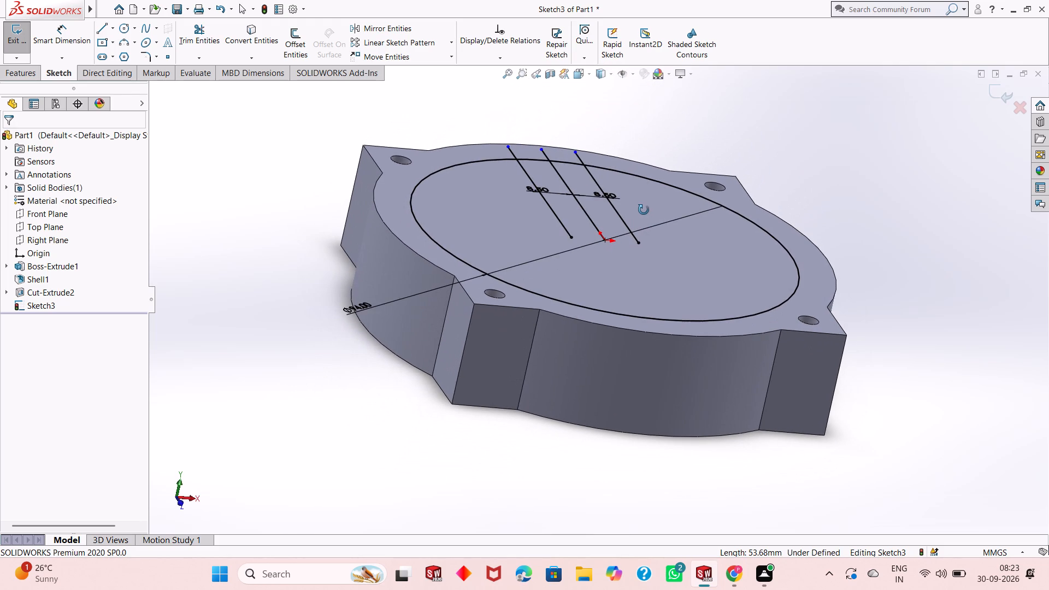
Examine the three parallel lines and the 94 mm circle on the housing's closed face from several angles and up close.
middle_drag(644, 210, 624, 208)
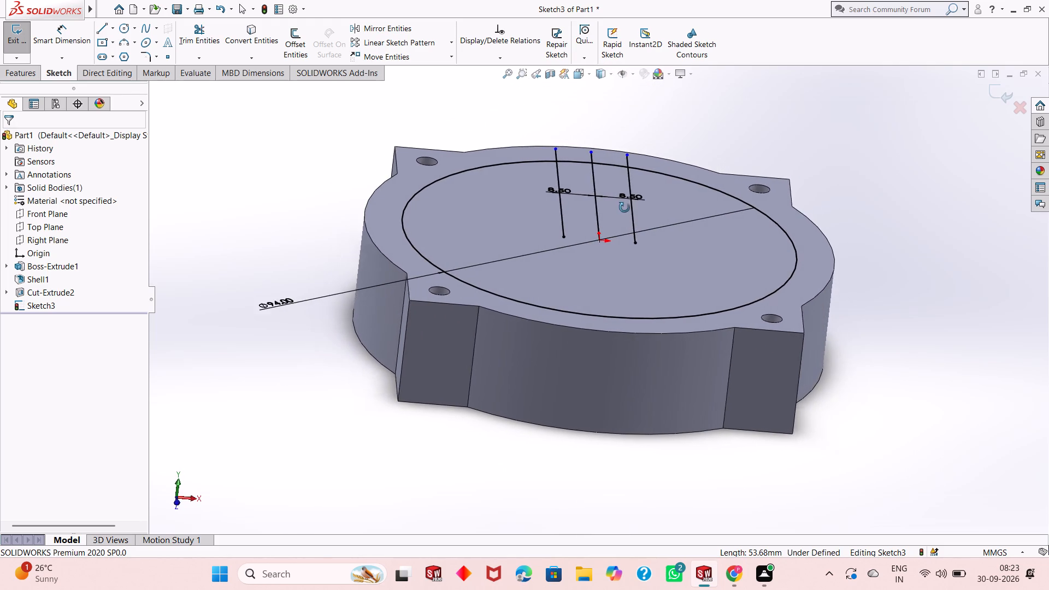
middle_drag(624, 208, 629, 246)
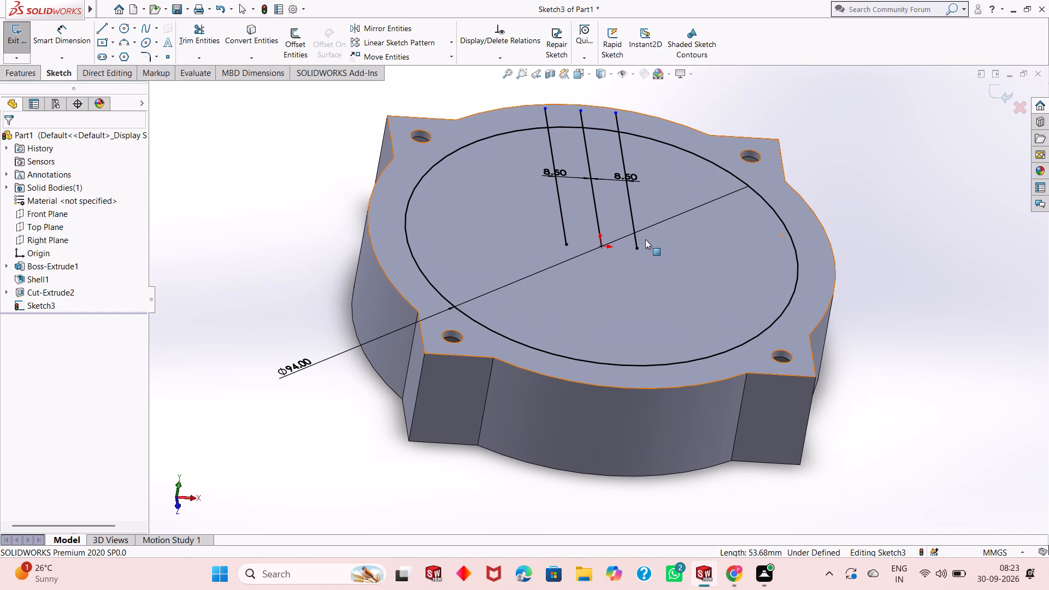
middle_drag(692, 269, 682, 281)
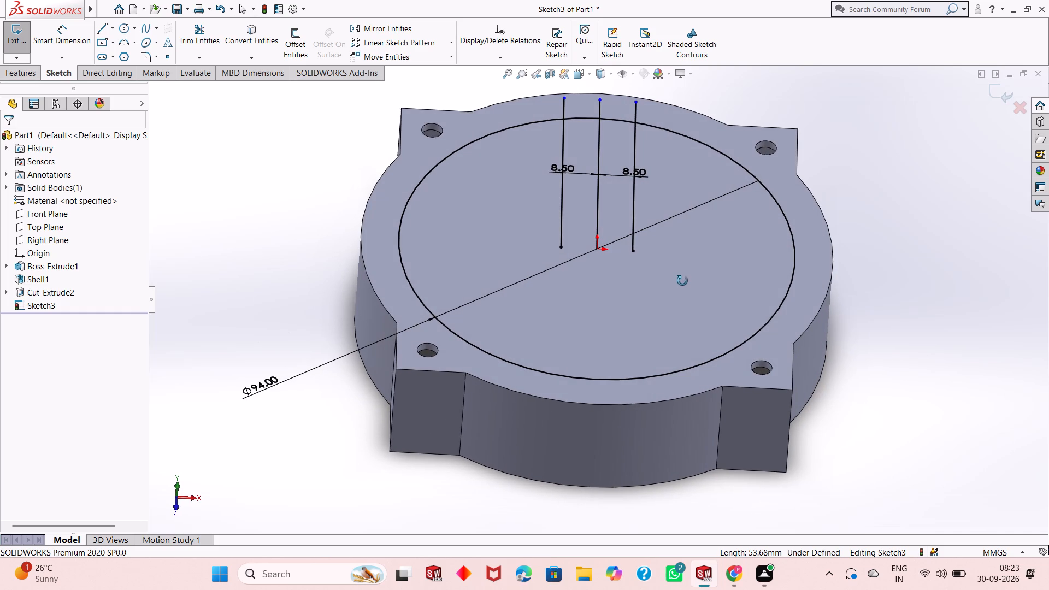
middle_drag(682, 281, 668, 311)
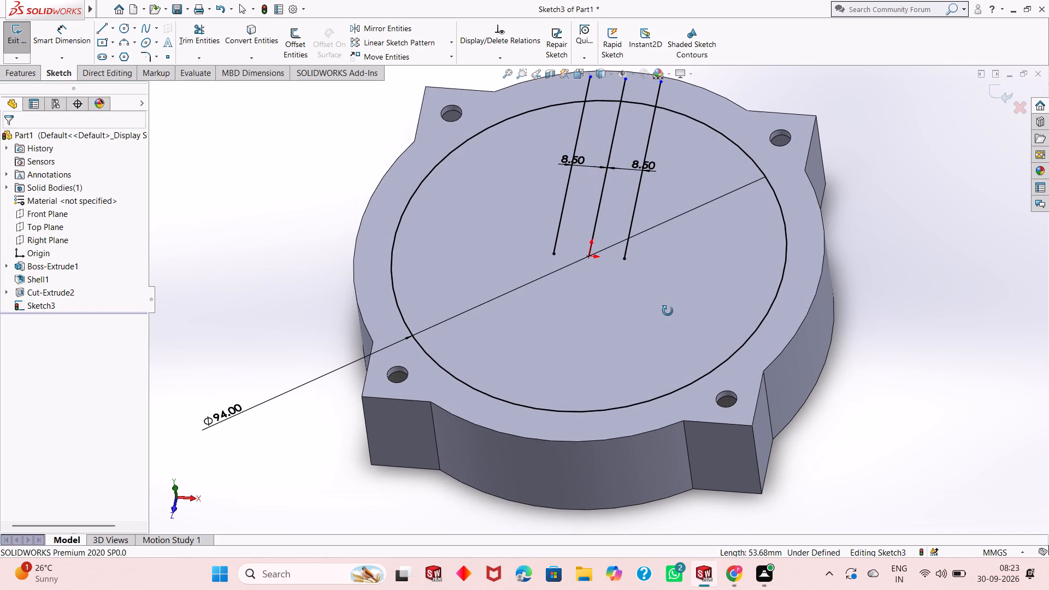
middle_drag(668, 311, 686, 271)
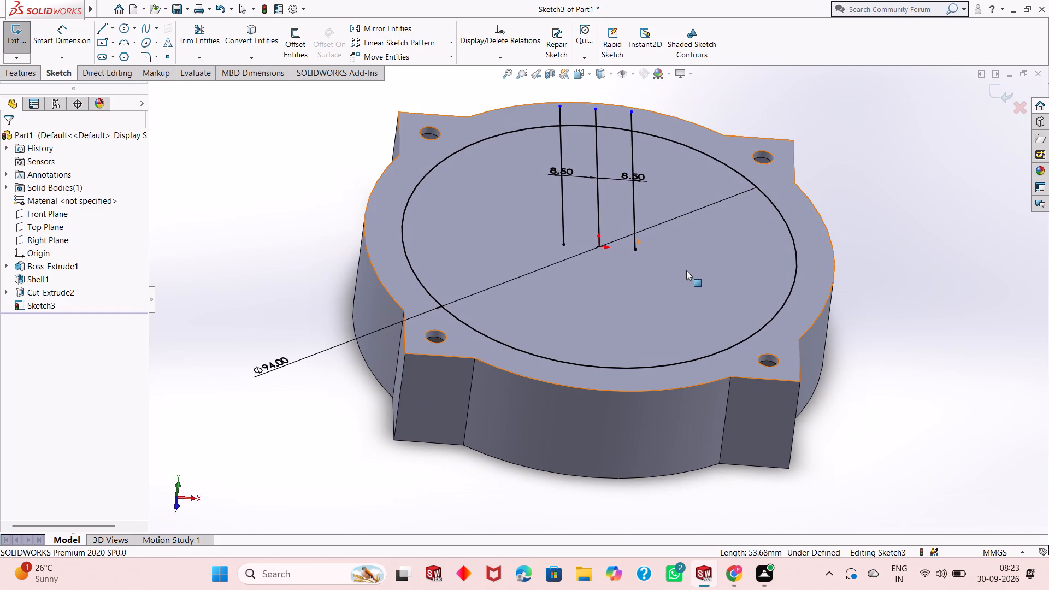
middle_drag(692, 180, 692, 211)
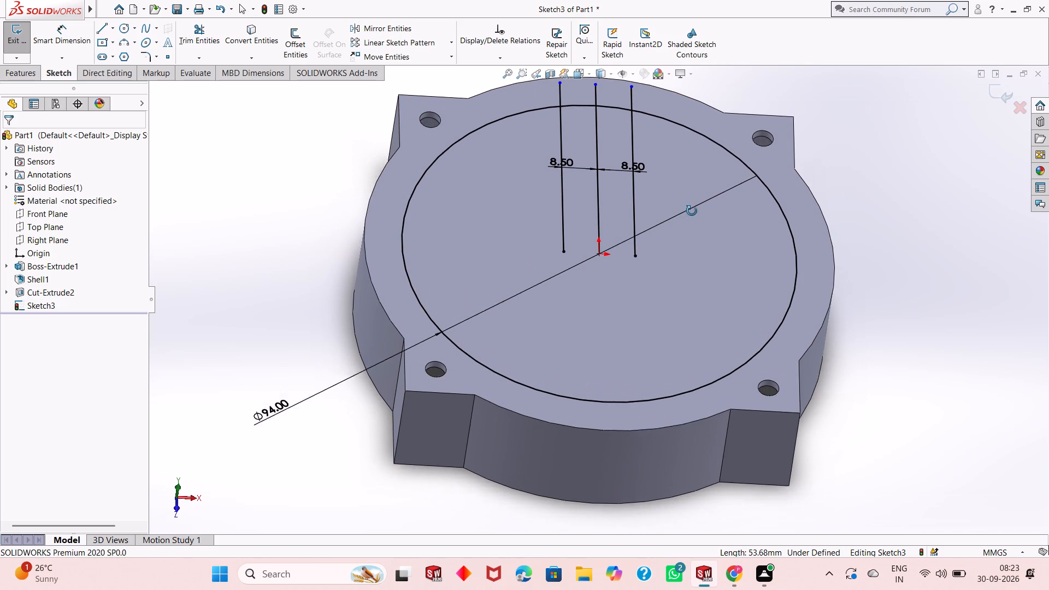
middle_drag(692, 211, 683, 349)
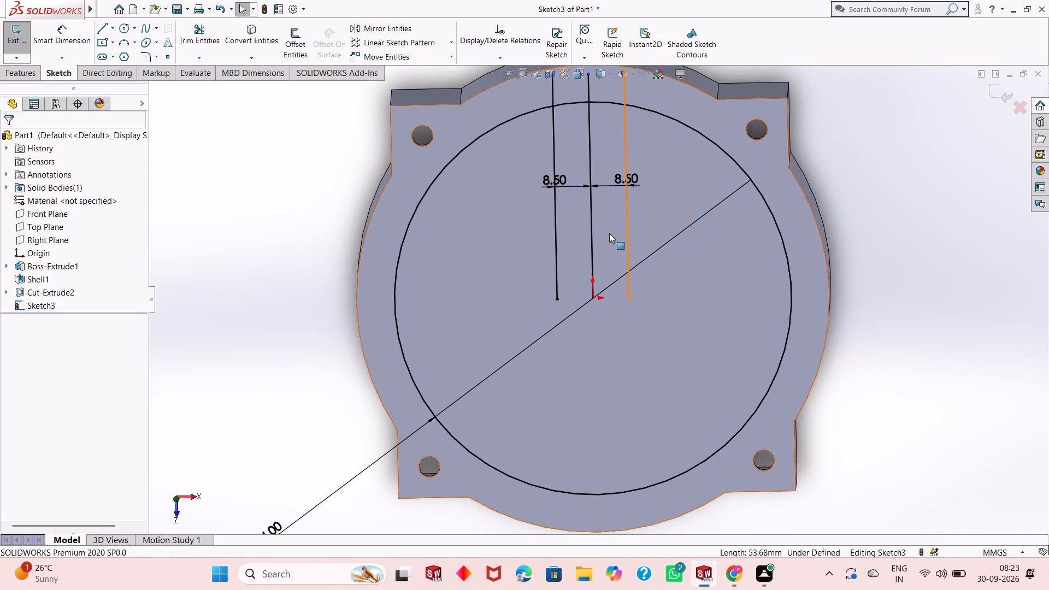
scroll(608, 225, down, 7)
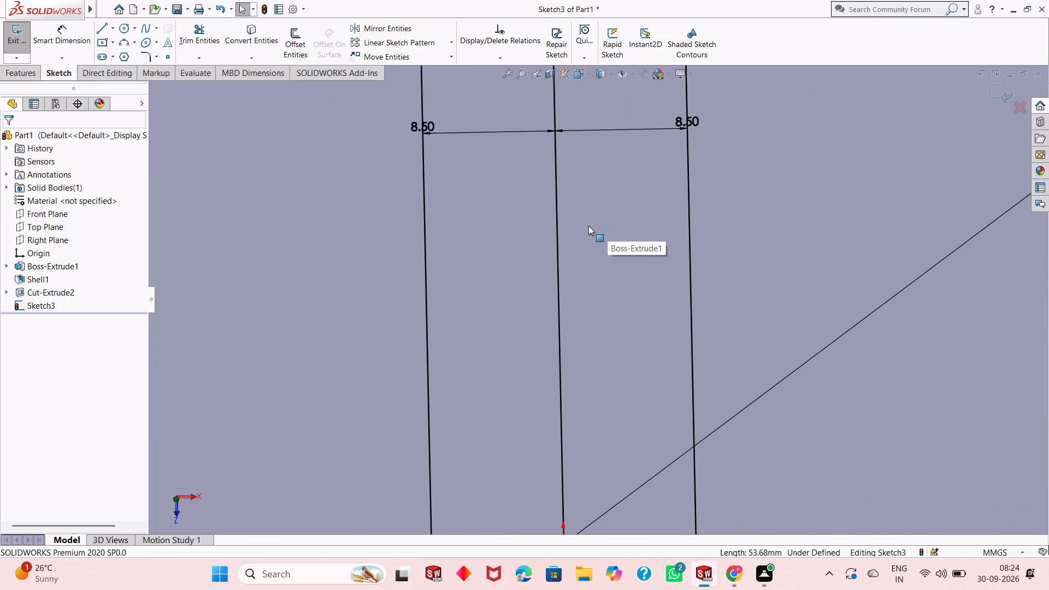
scroll(588, 226, up, 4)
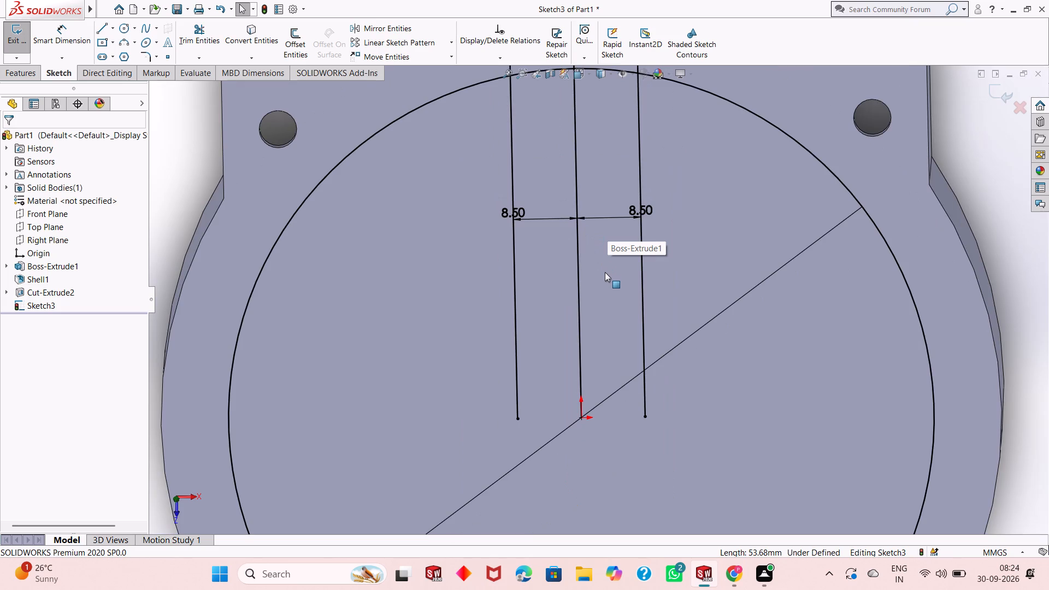
key(ctrl+8)
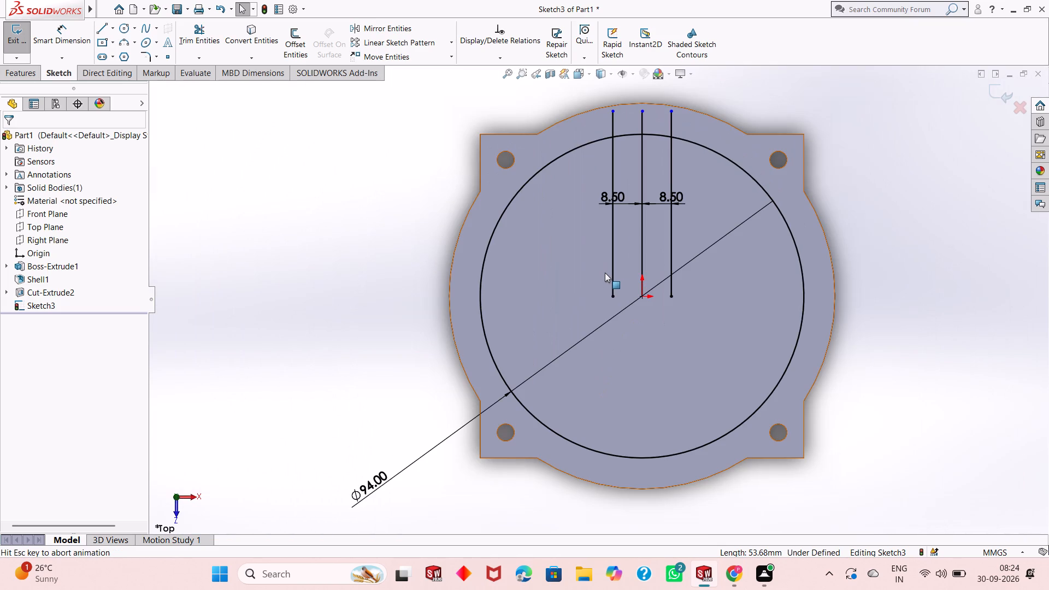
scroll(693, 256, down, 2)
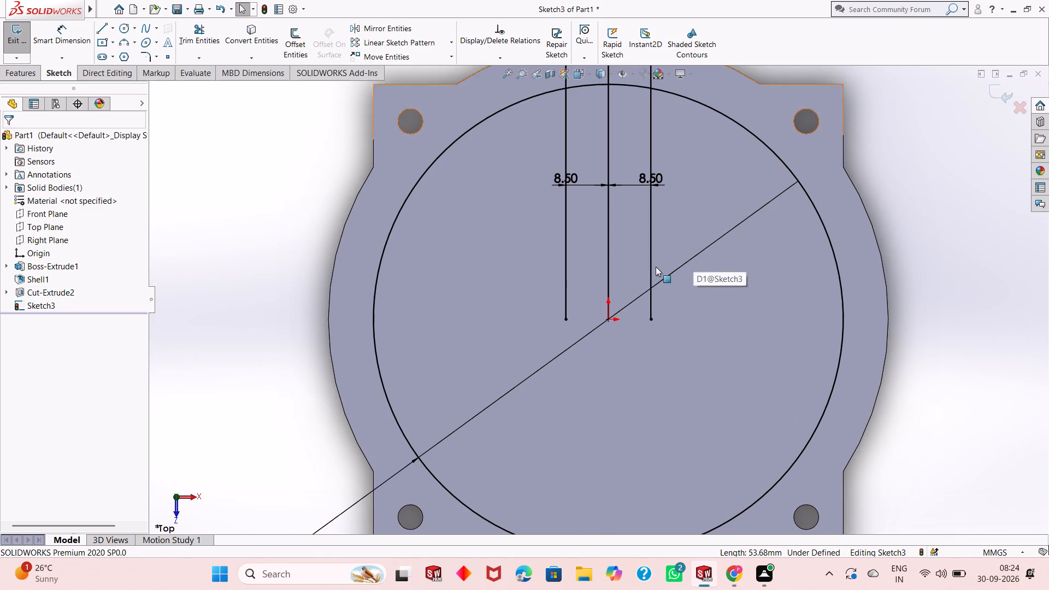
scroll(632, 236, down, 5)
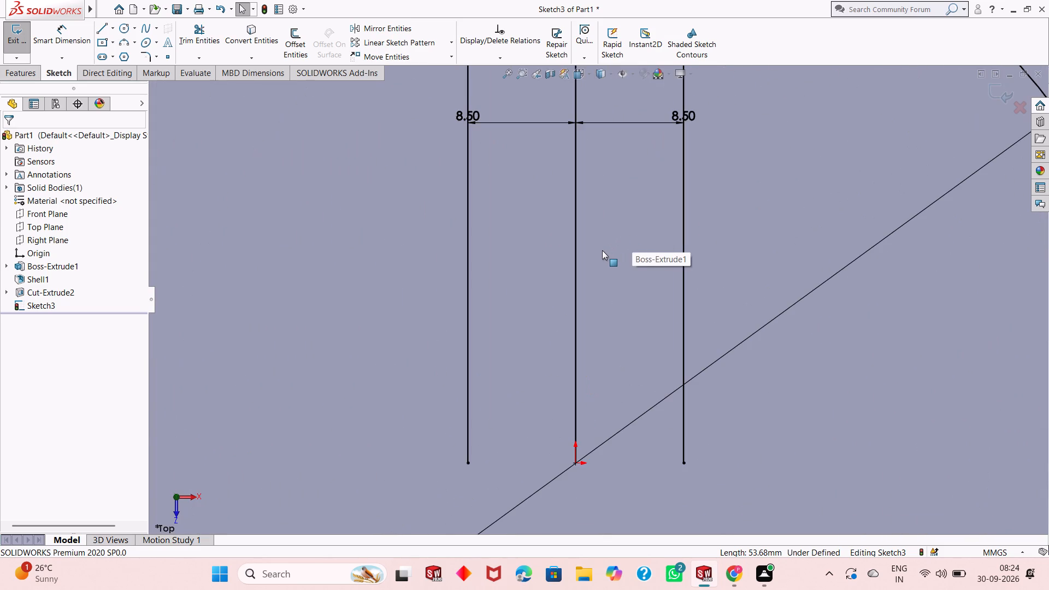
scroll(602, 261, up, 1)
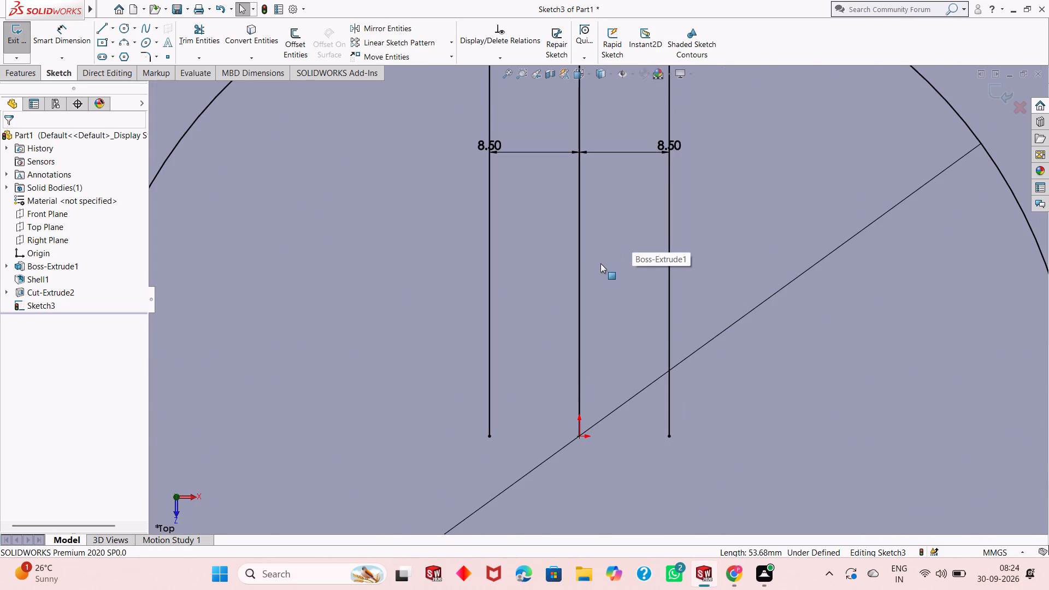
scroll(600, 265, up, 4)
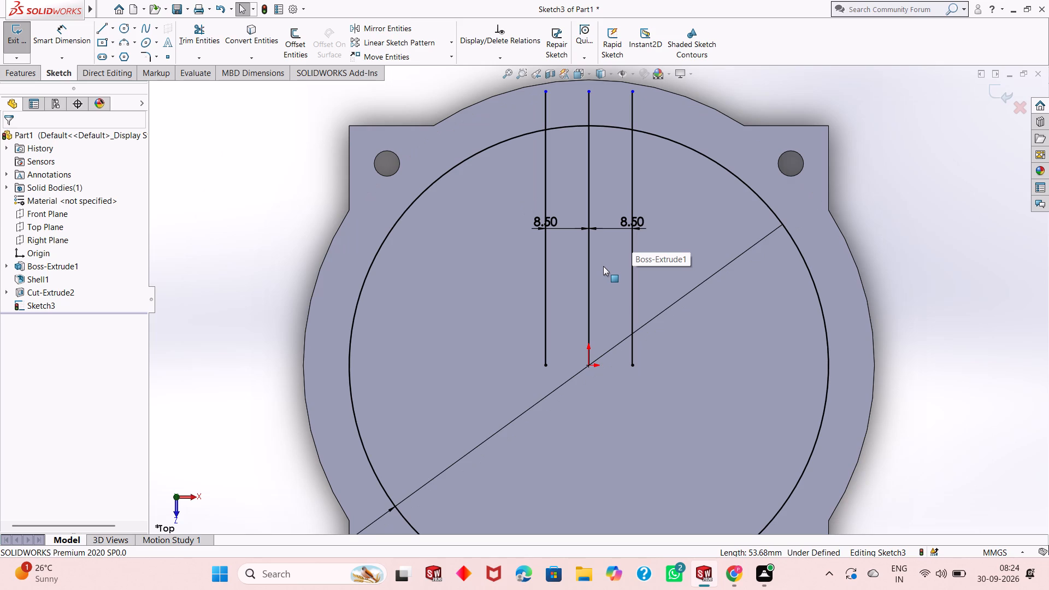
scroll(571, 306, up, 1)
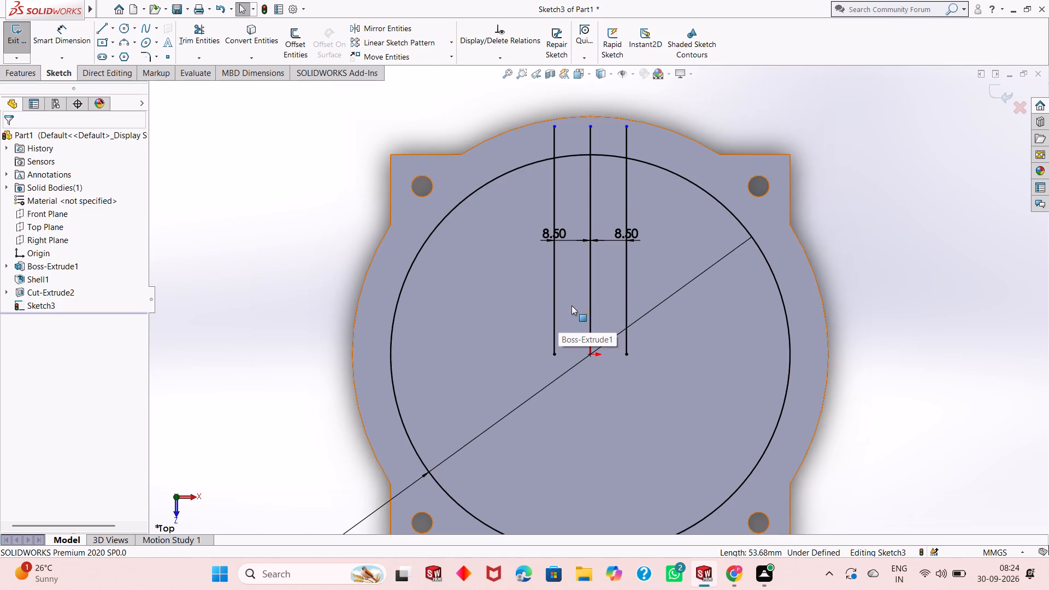
scroll(591, 298, up, 1)
middle_drag(657, 339, 657, 333)
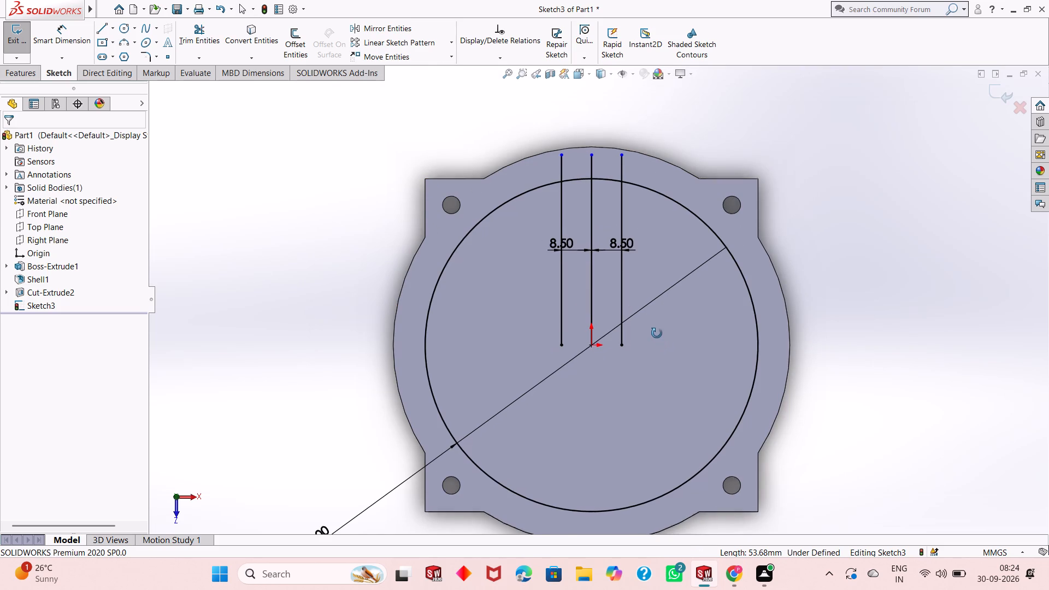
middle_drag(657, 333, 654, 262)
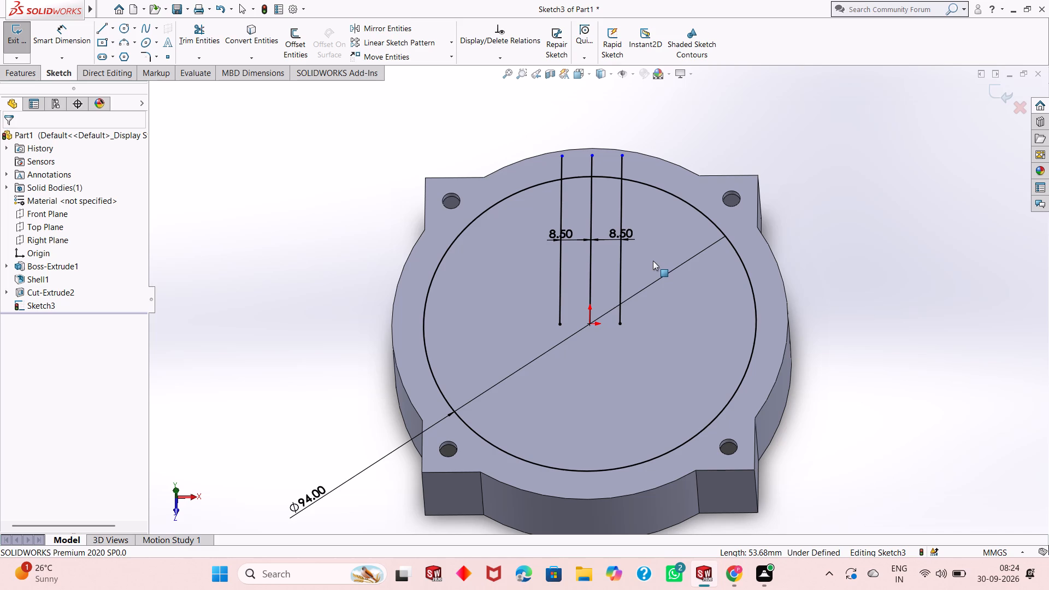
Trim away the ends of the three parallel lines that extend beyond the 94 mm circle, using Trim to closest.
key(ctrl+8)
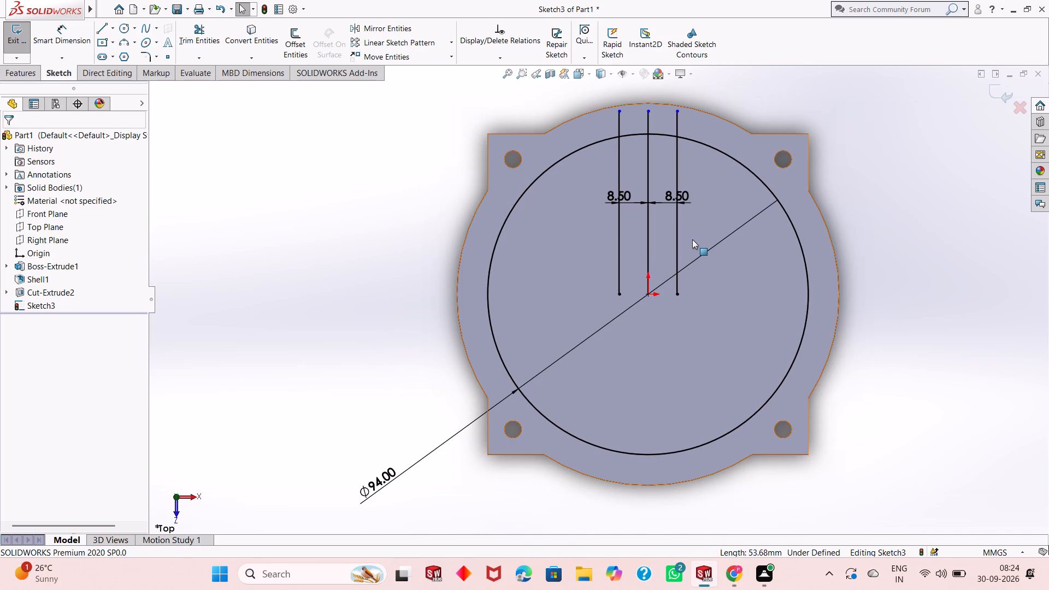
scroll(692, 239, down, 3)
scroll(680, 241, up, 2)
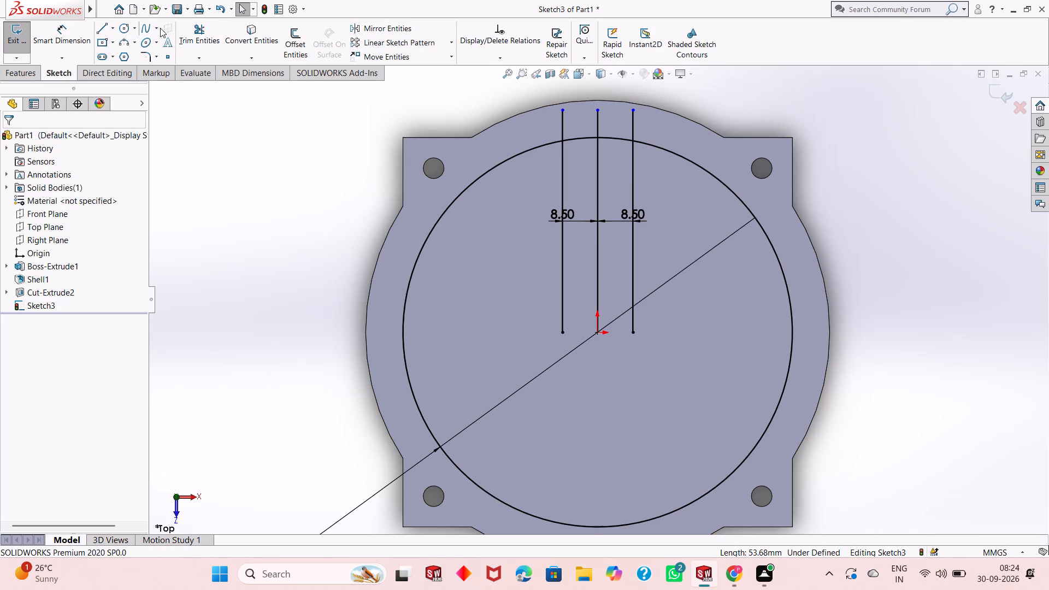
click(197, 28)
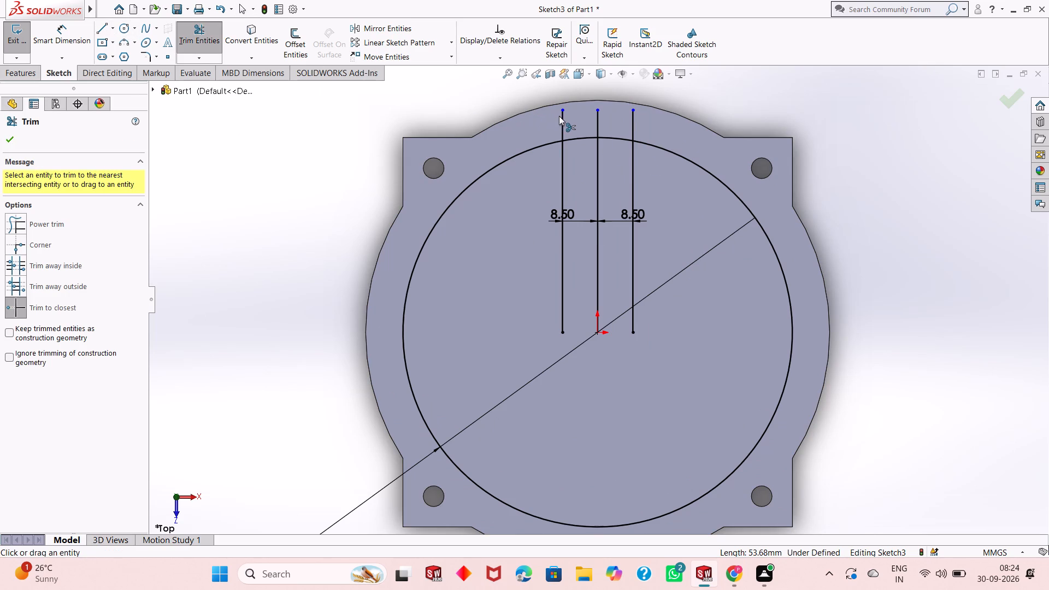
click(559, 116)
click(561, 115)
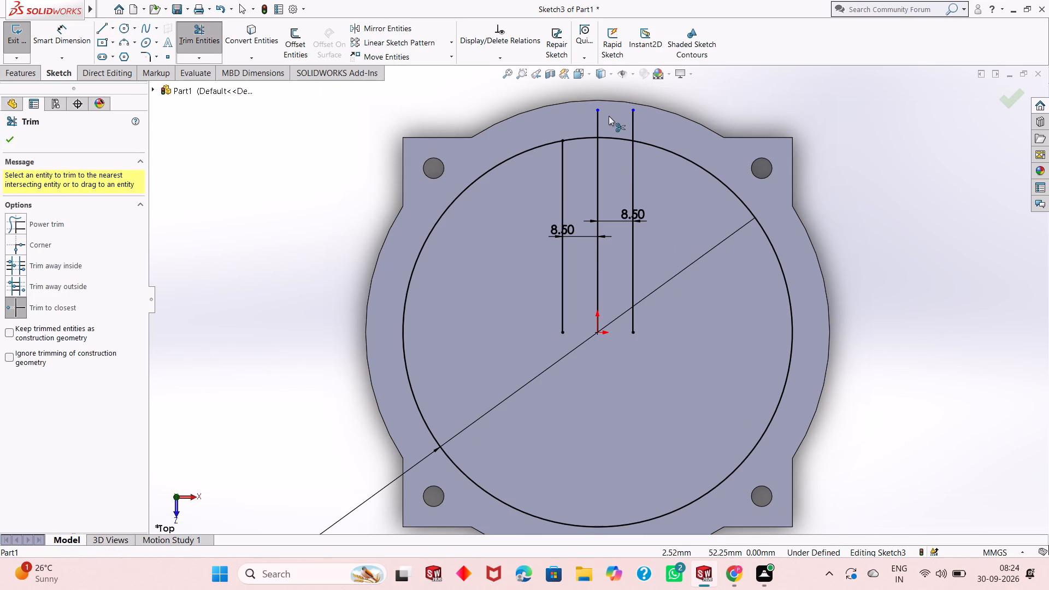
click(632, 123)
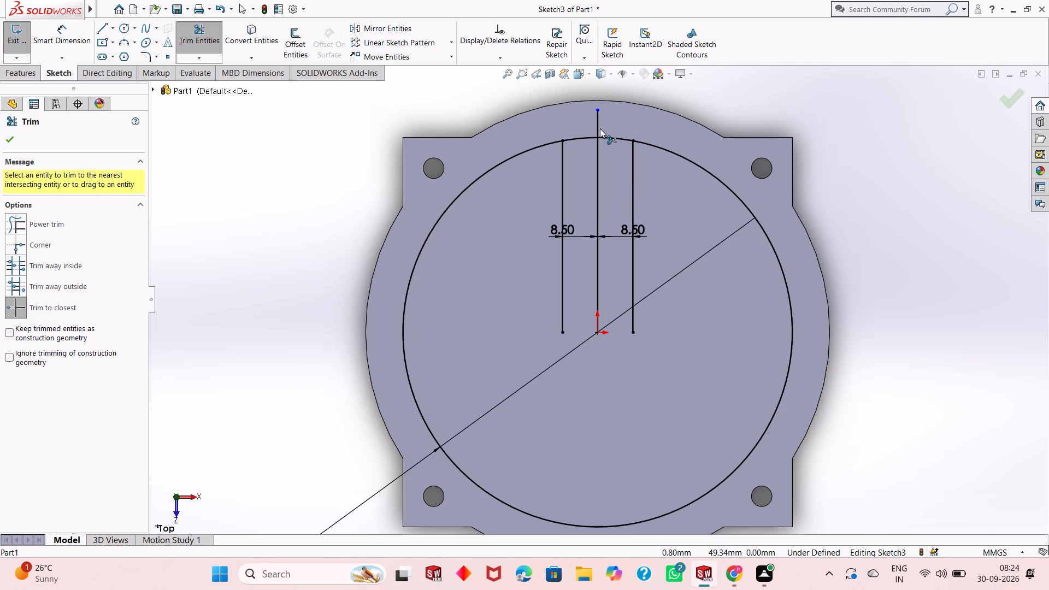
click(600, 128)
right_click(275, 186)
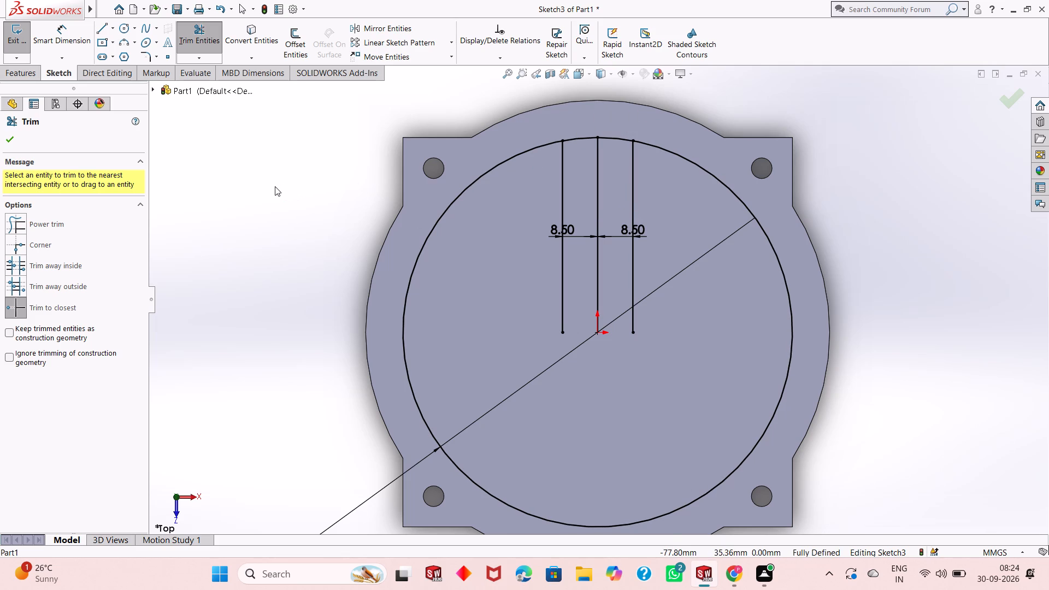
click(288, 220)
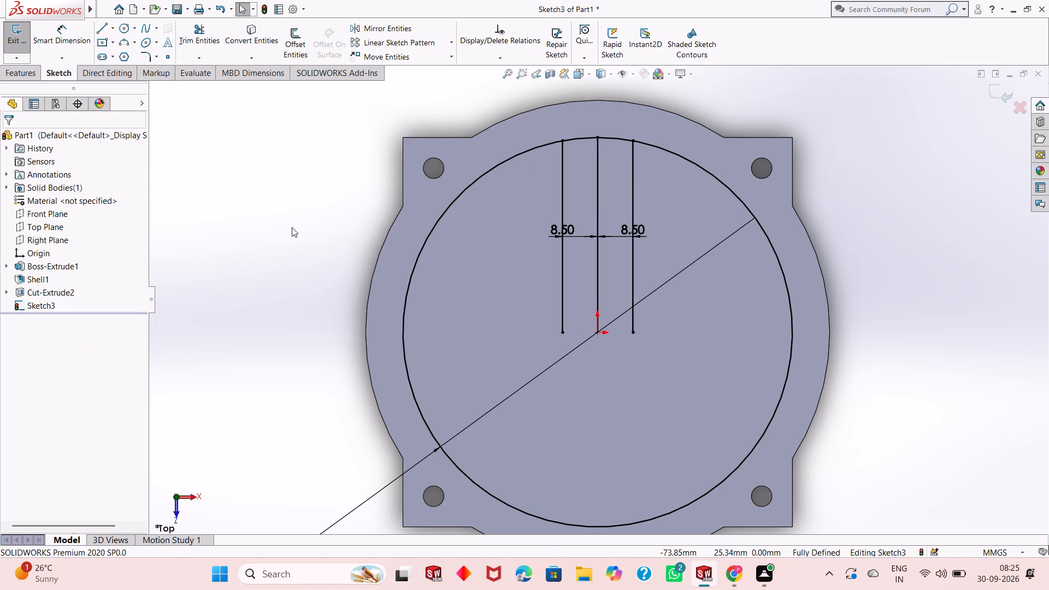
Sketch a circle of about 33 mm radius centred on the origin, inside the 94 mm circle and crossing the three lines.
click(122, 33)
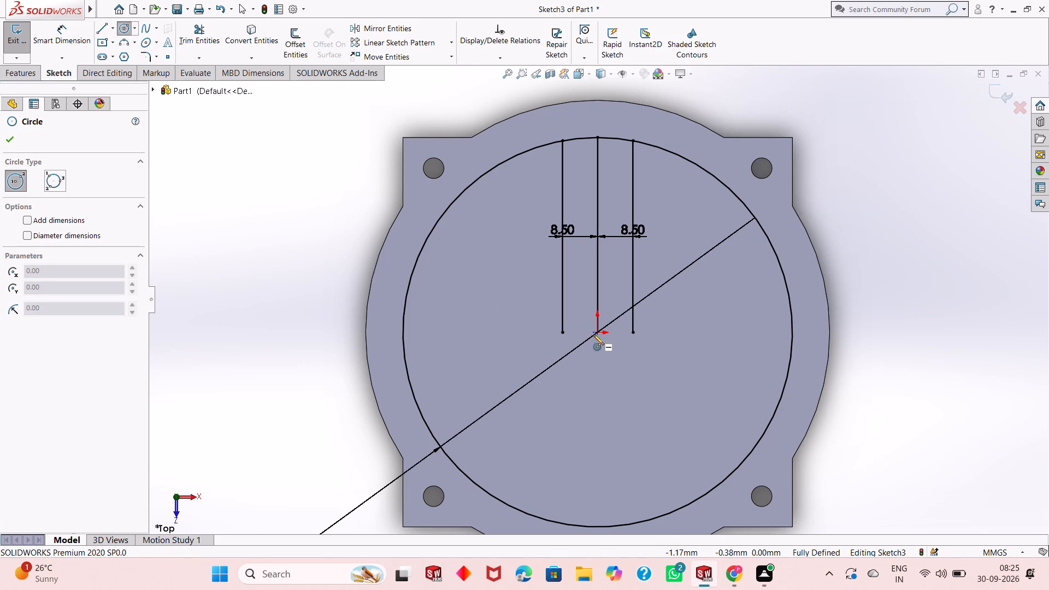
click(598, 333)
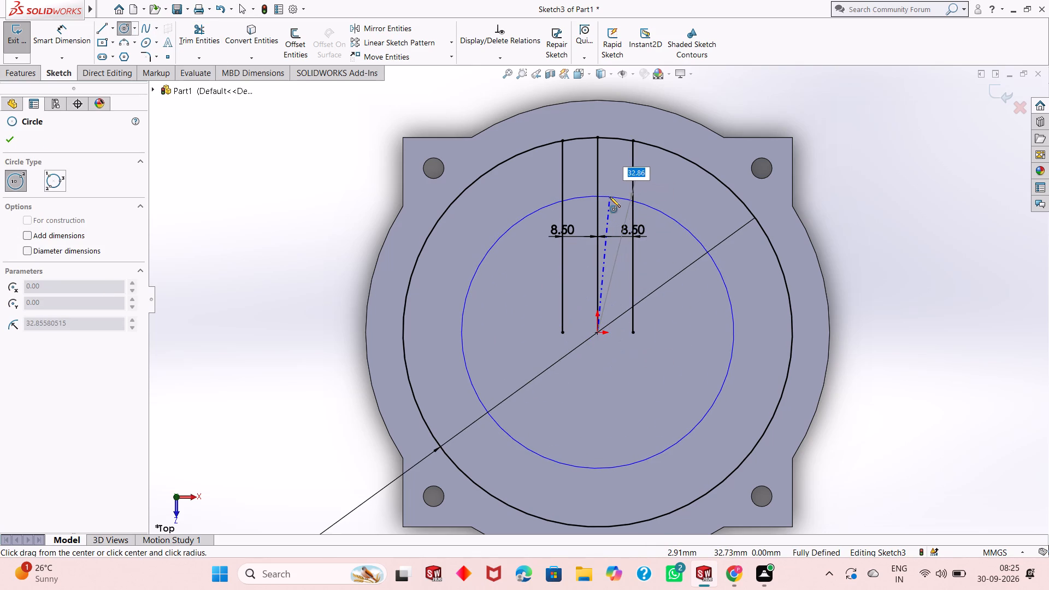
click(610, 197)
right_click(249, 199)
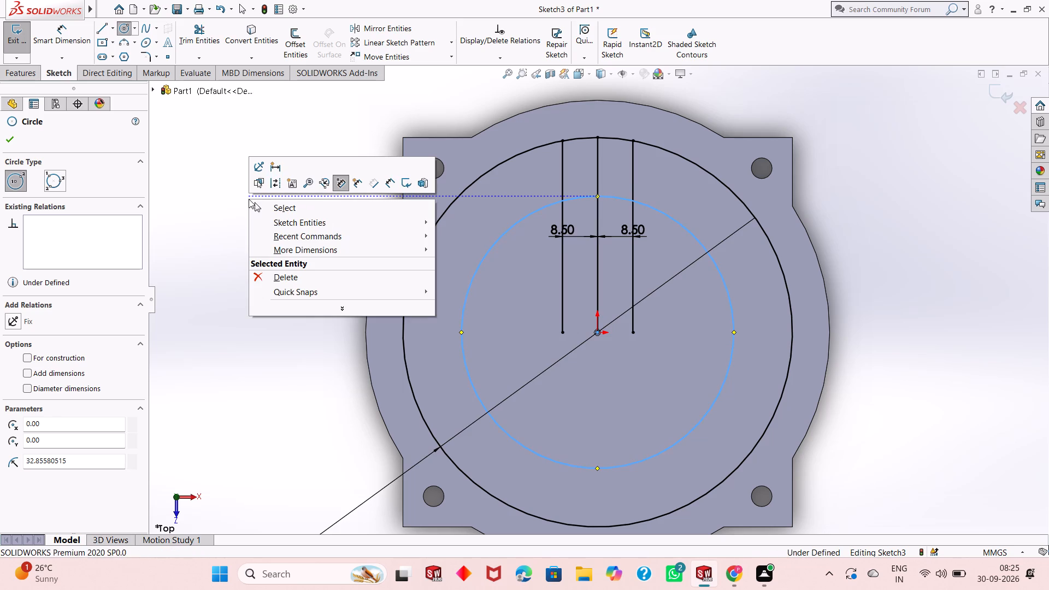
click(285, 206)
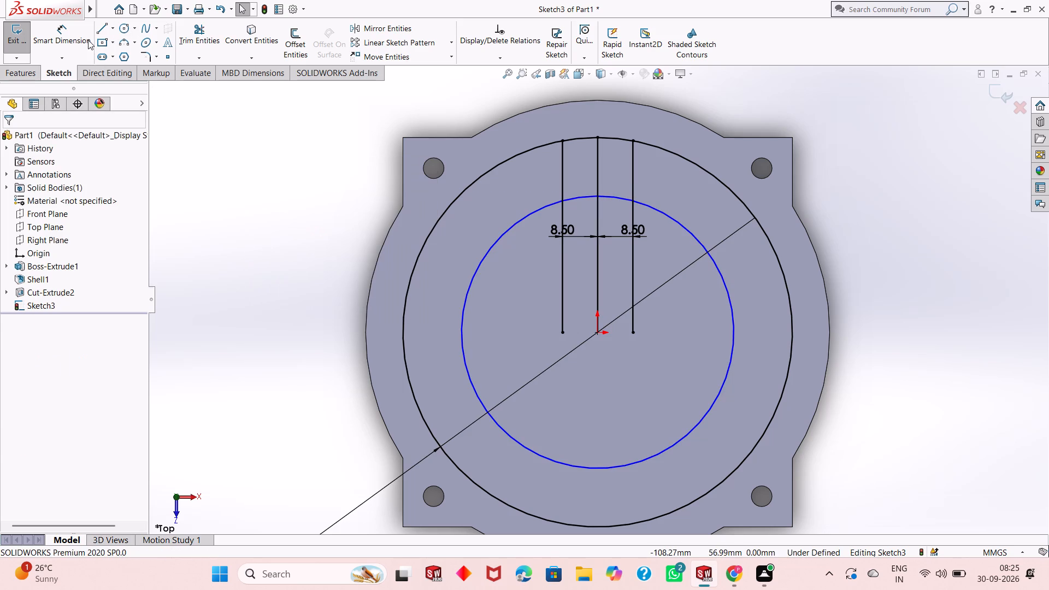
Dimension the inner circle's diameter as 54 mm.
click(86, 38)
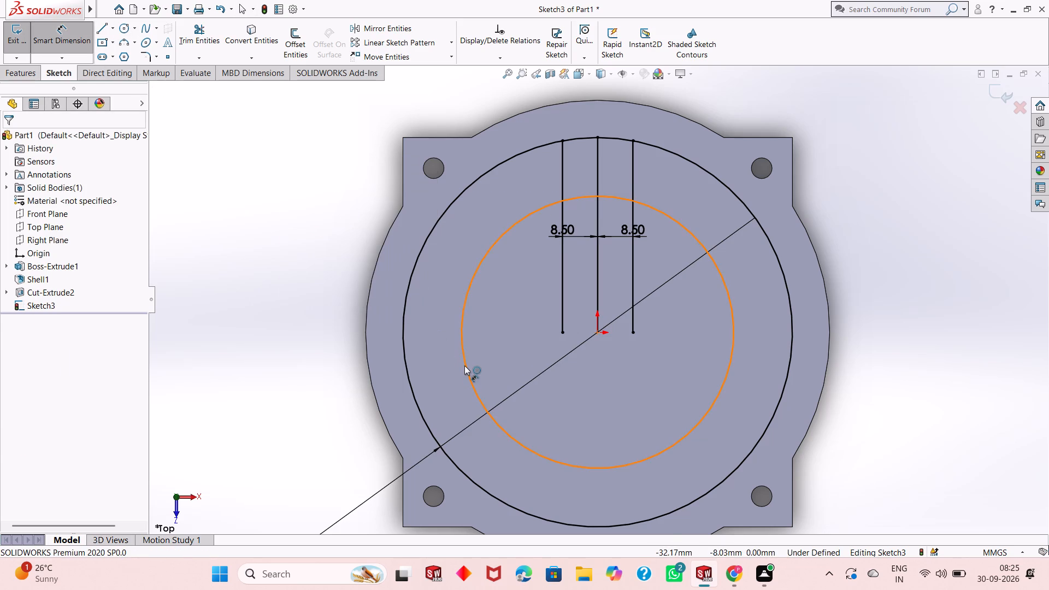
click(464, 365)
click(290, 503)
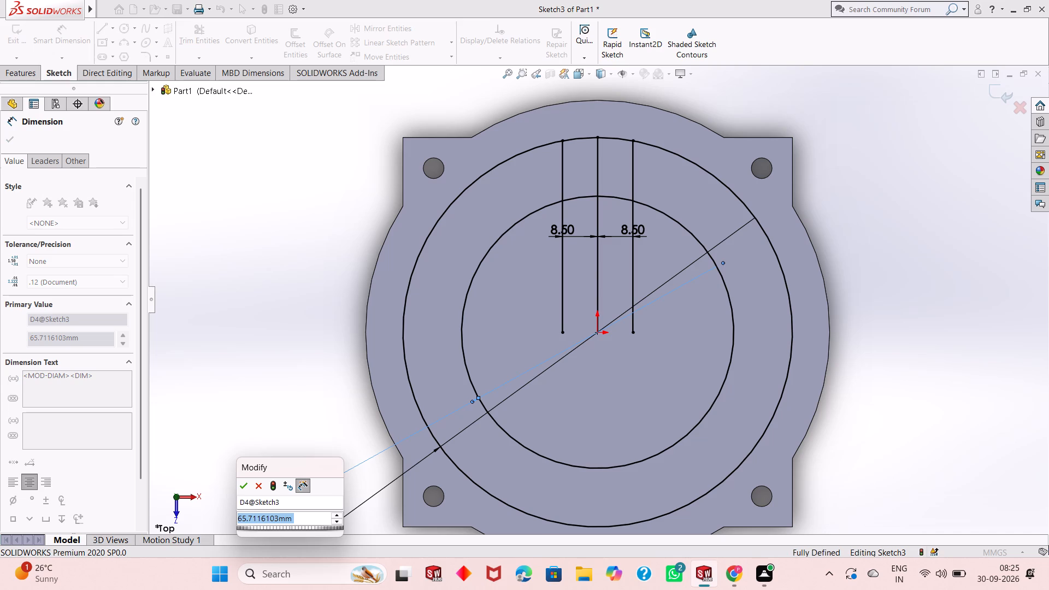
text(54)
key(Return)
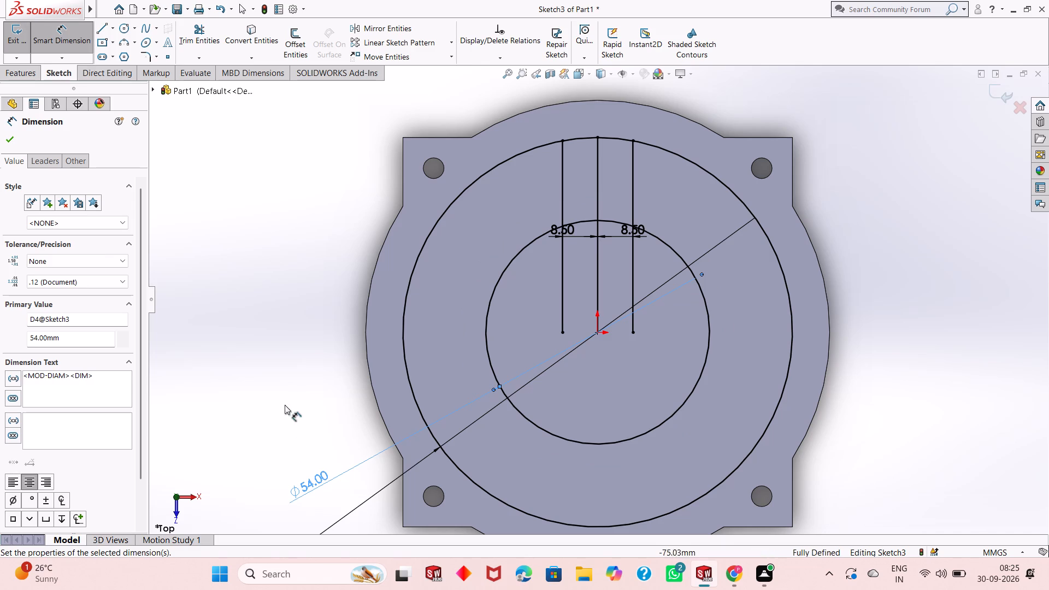
right_click(270, 226)
click(280, 256)
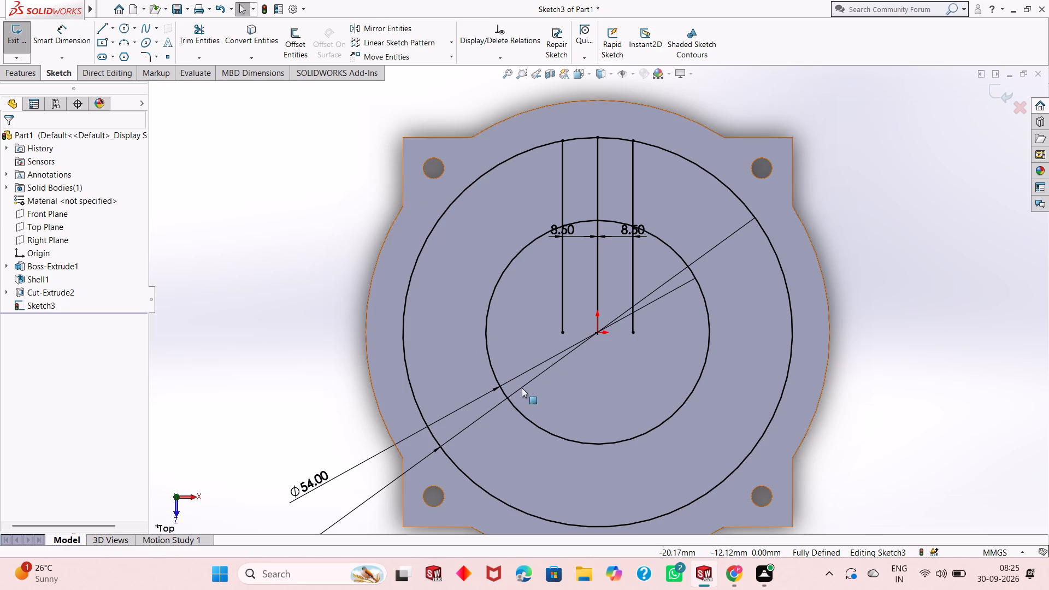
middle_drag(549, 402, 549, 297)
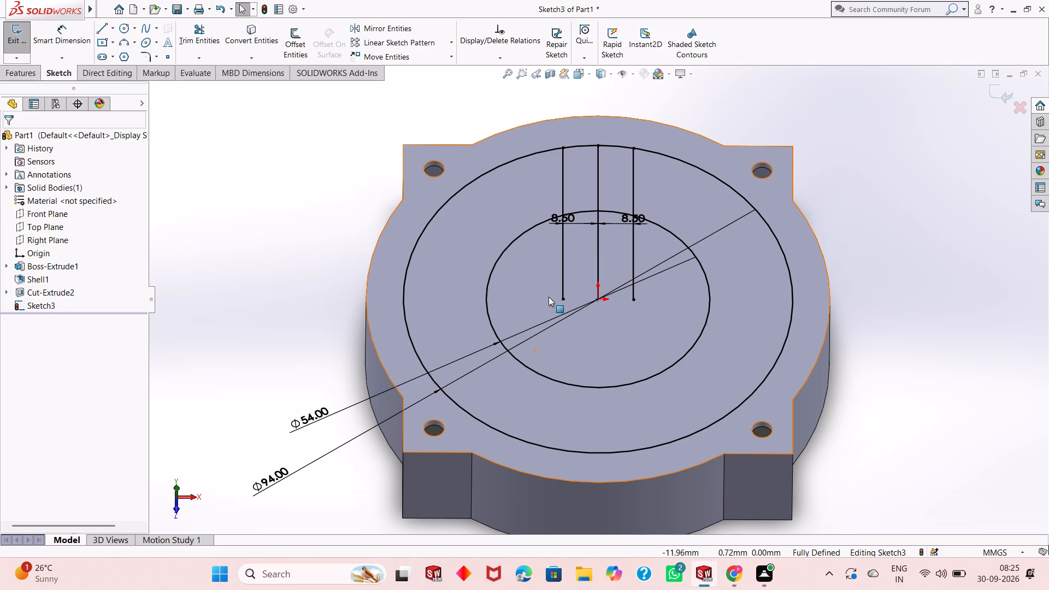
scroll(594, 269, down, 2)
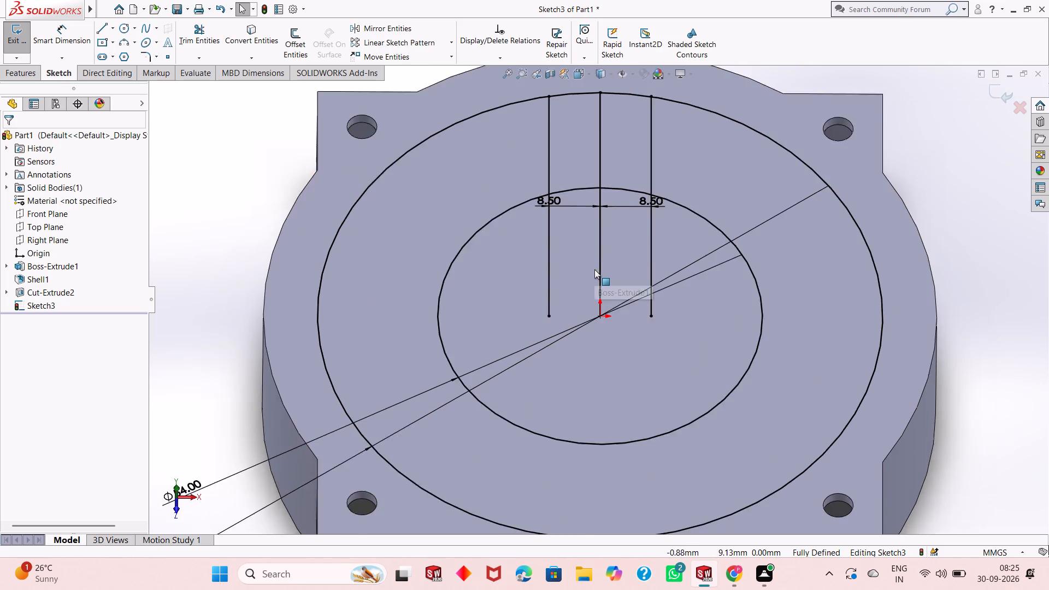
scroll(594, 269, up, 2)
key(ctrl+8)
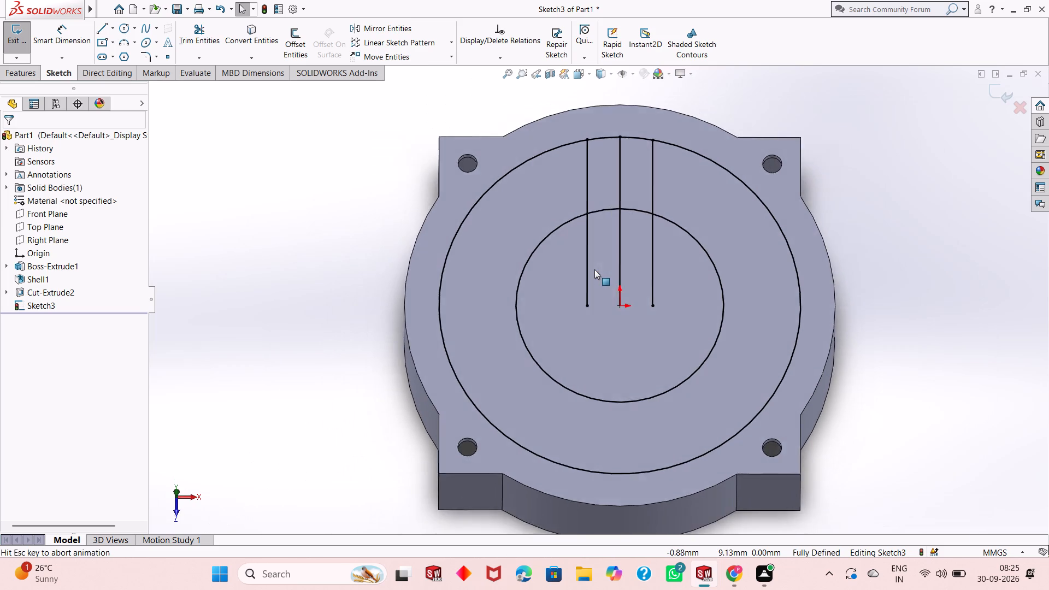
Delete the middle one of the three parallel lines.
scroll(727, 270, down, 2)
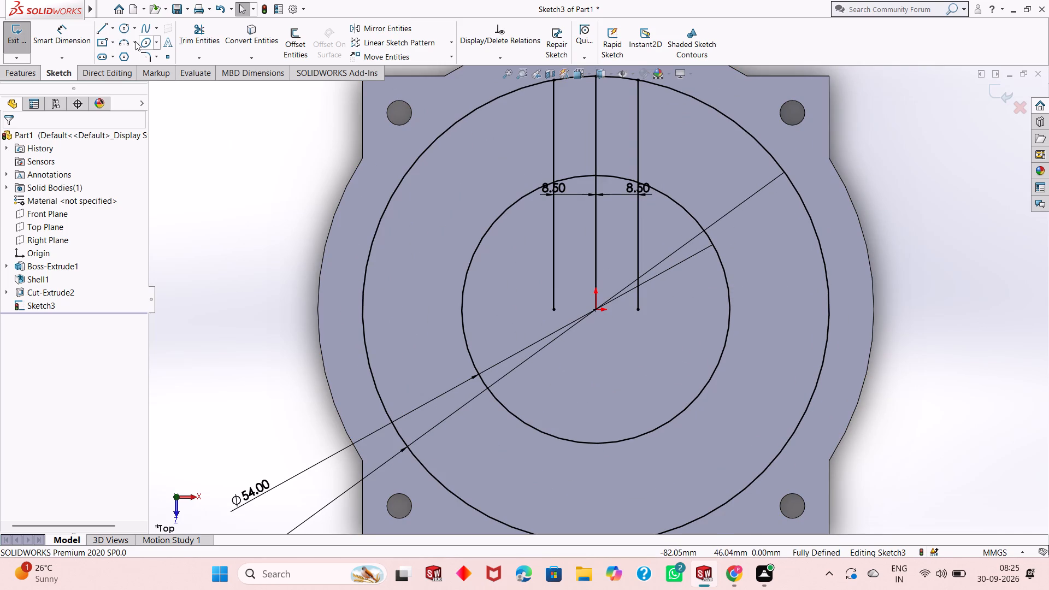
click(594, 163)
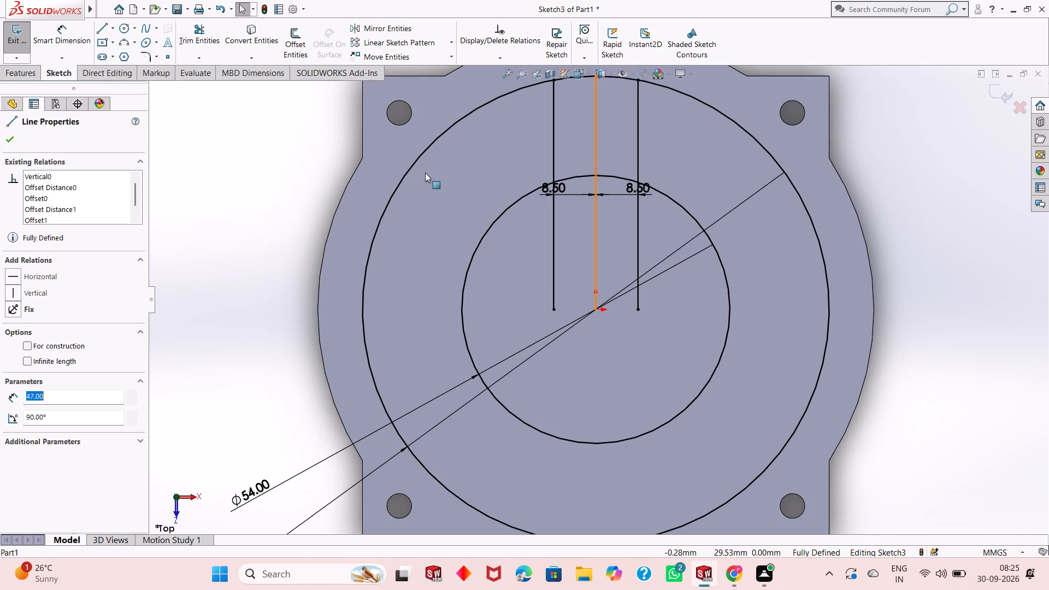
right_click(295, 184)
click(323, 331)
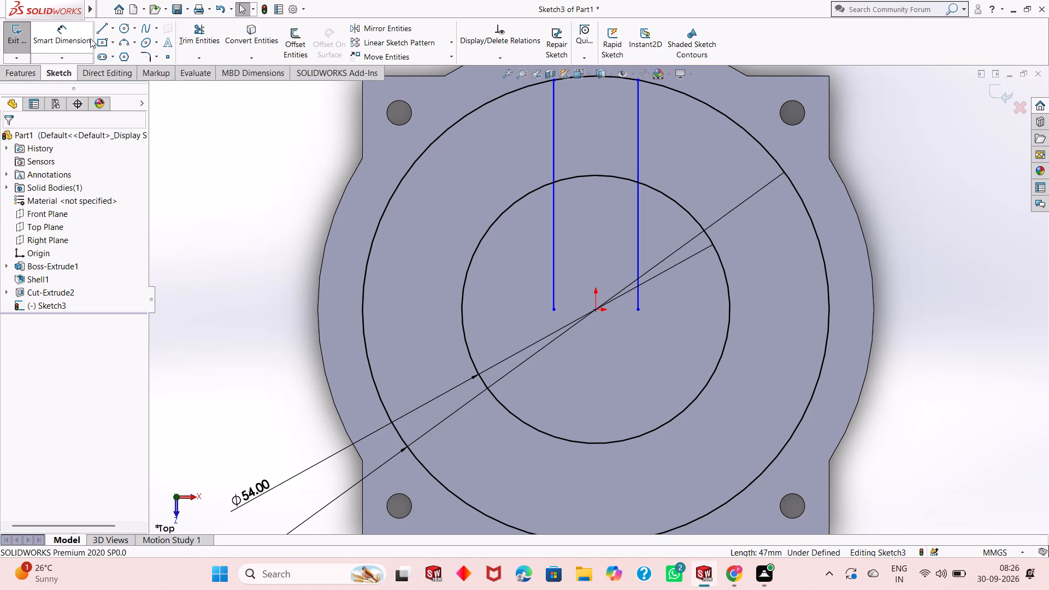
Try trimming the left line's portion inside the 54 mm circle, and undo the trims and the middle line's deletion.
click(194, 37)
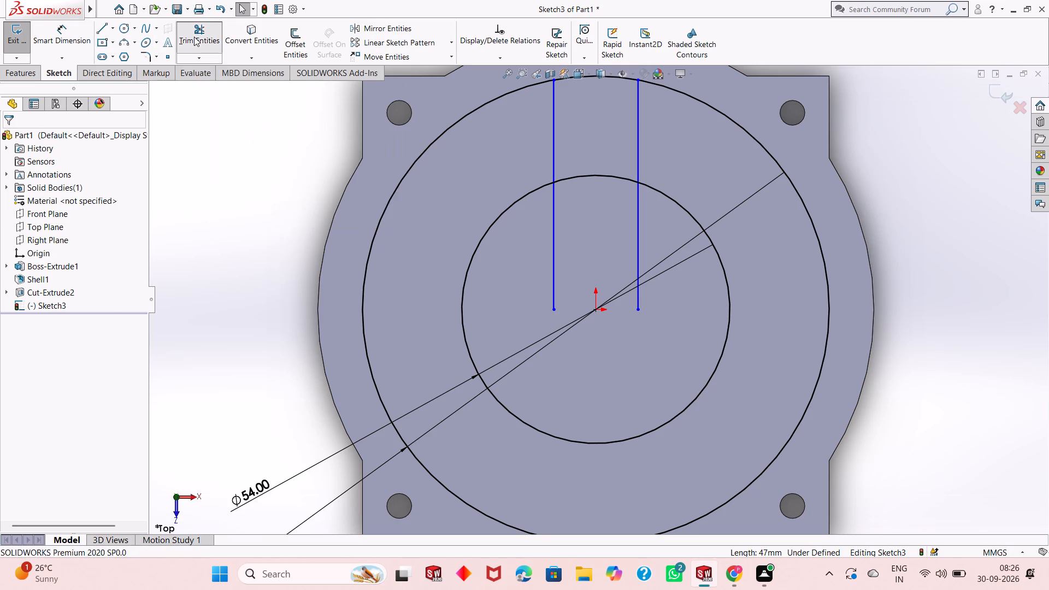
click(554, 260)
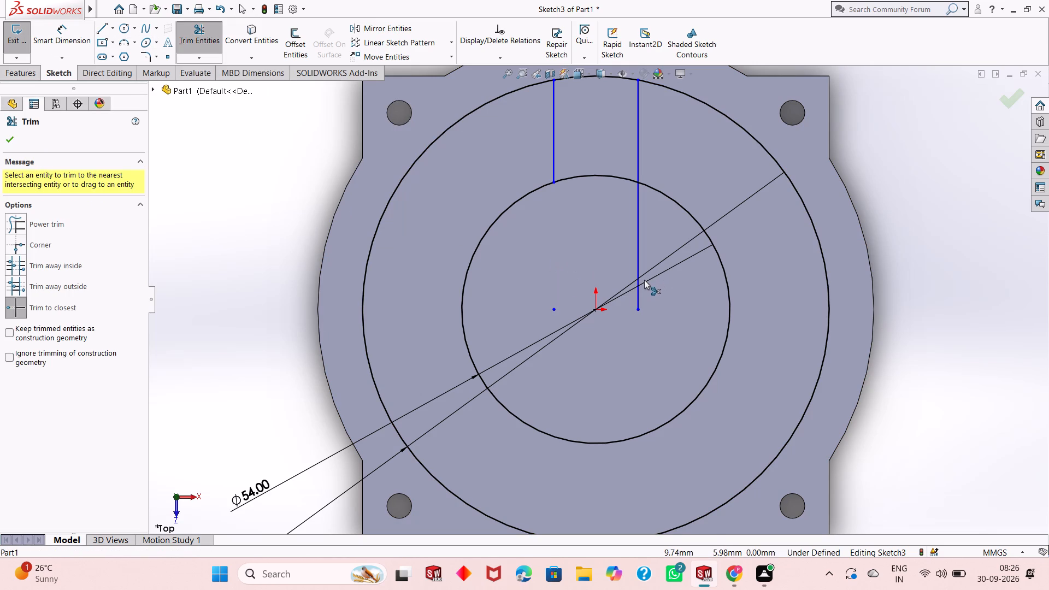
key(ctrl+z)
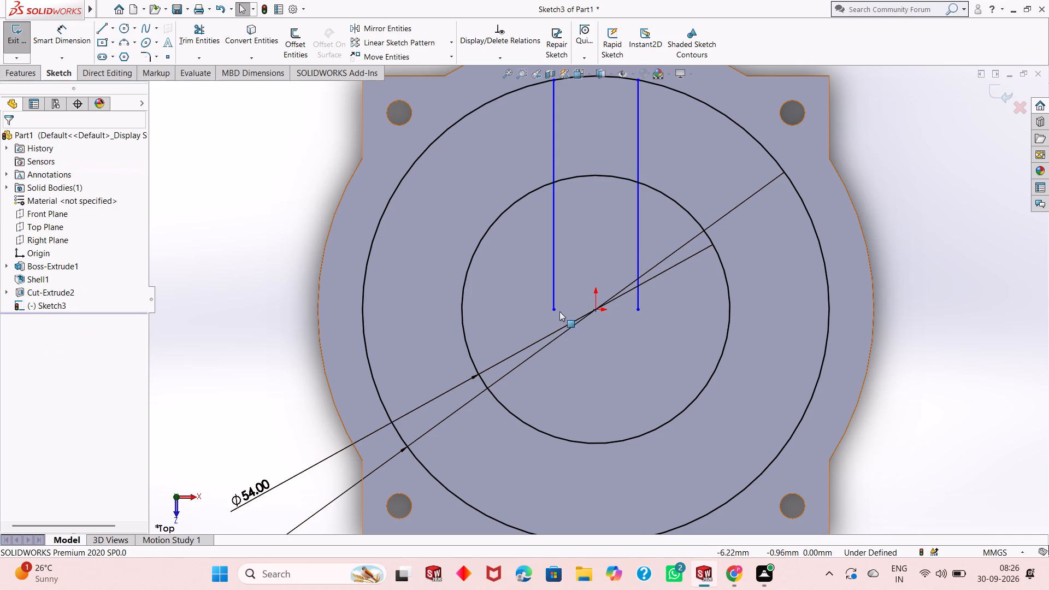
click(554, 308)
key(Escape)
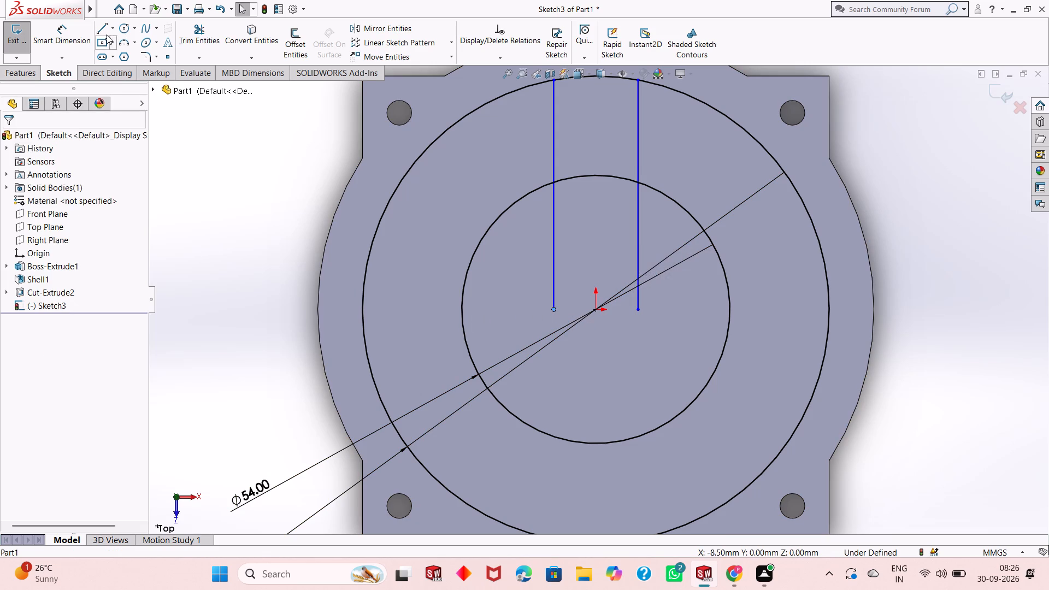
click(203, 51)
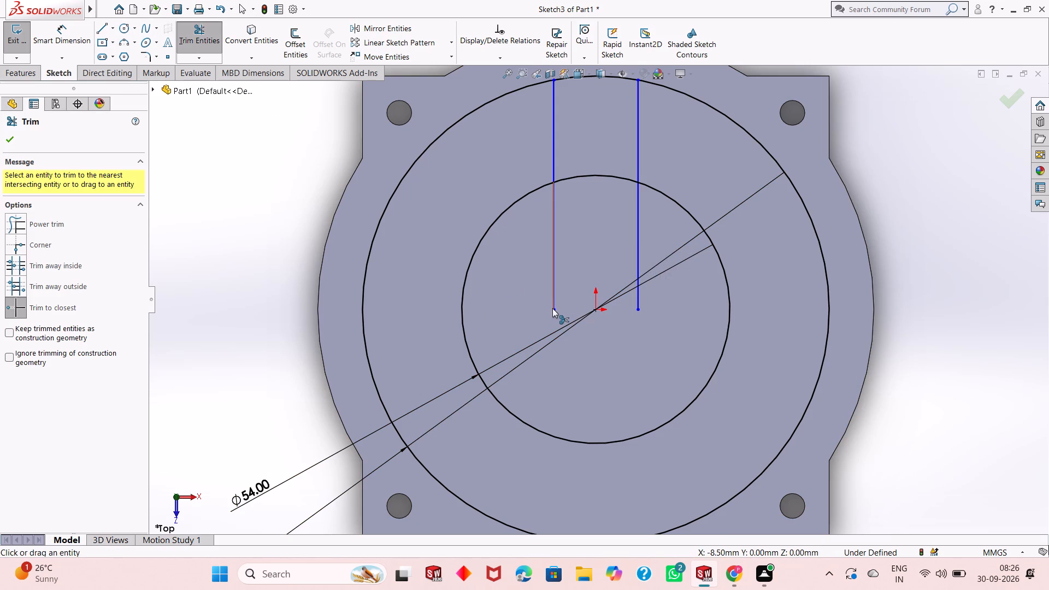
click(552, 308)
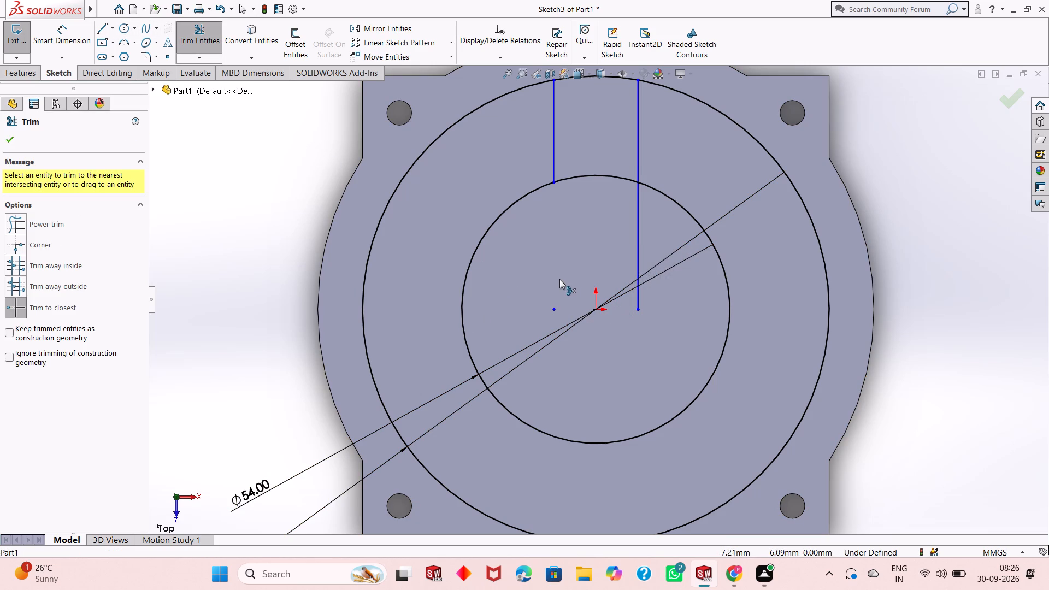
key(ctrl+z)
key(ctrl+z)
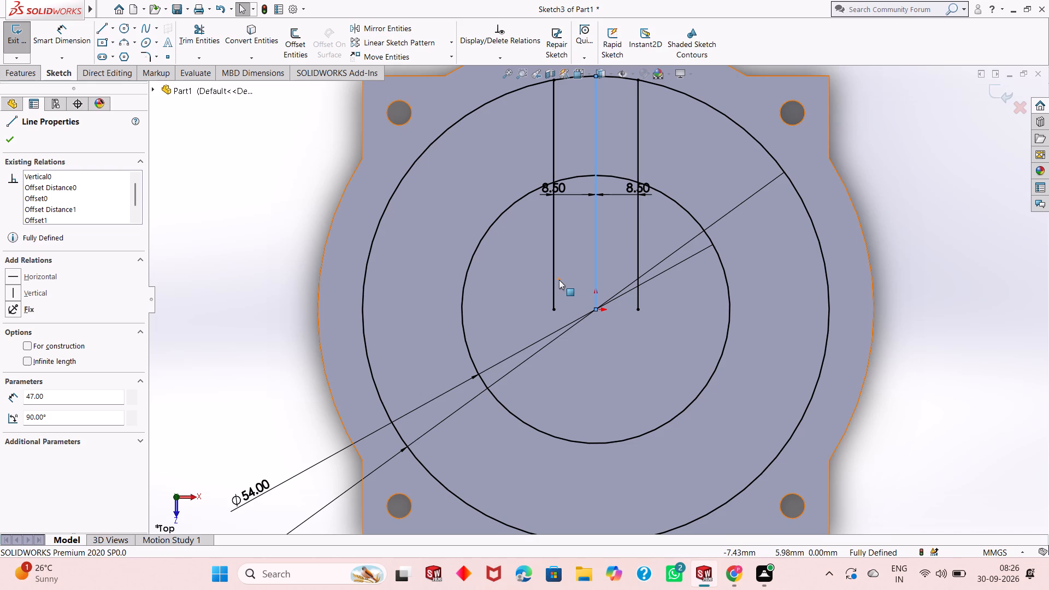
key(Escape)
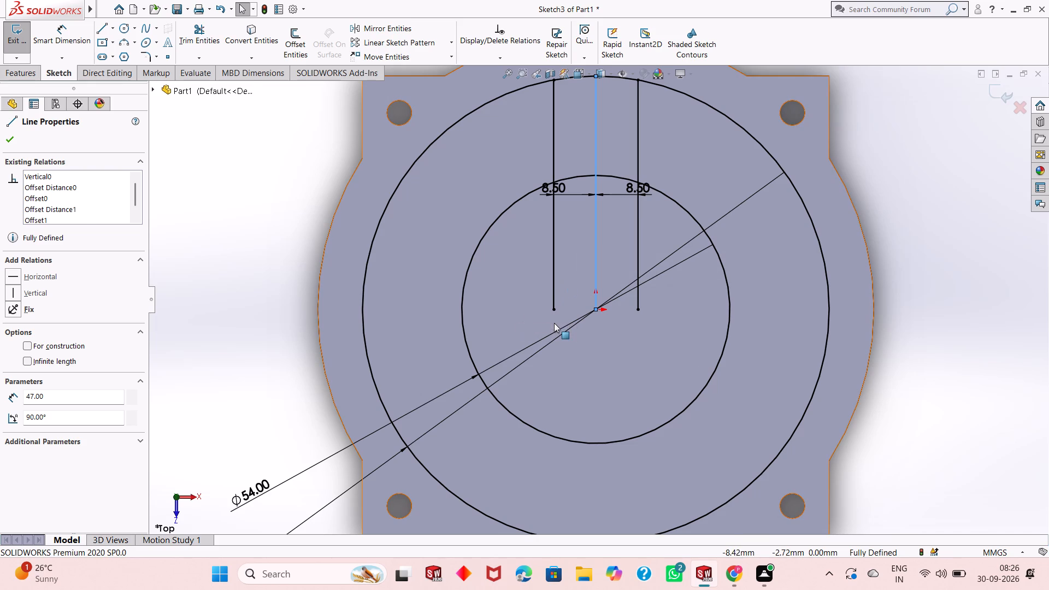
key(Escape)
Trim away the portions of the two outer parallel lines inside the 54 mm circle, using Trim to closest.
scroll(555, 322, up, 1)
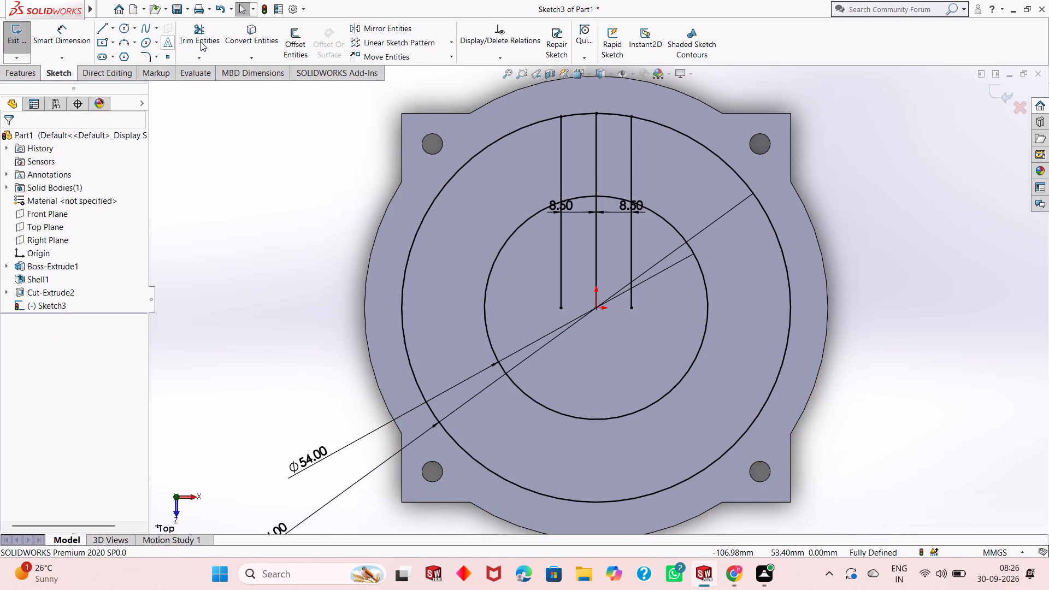
click(201, 42)
click(562, 293)
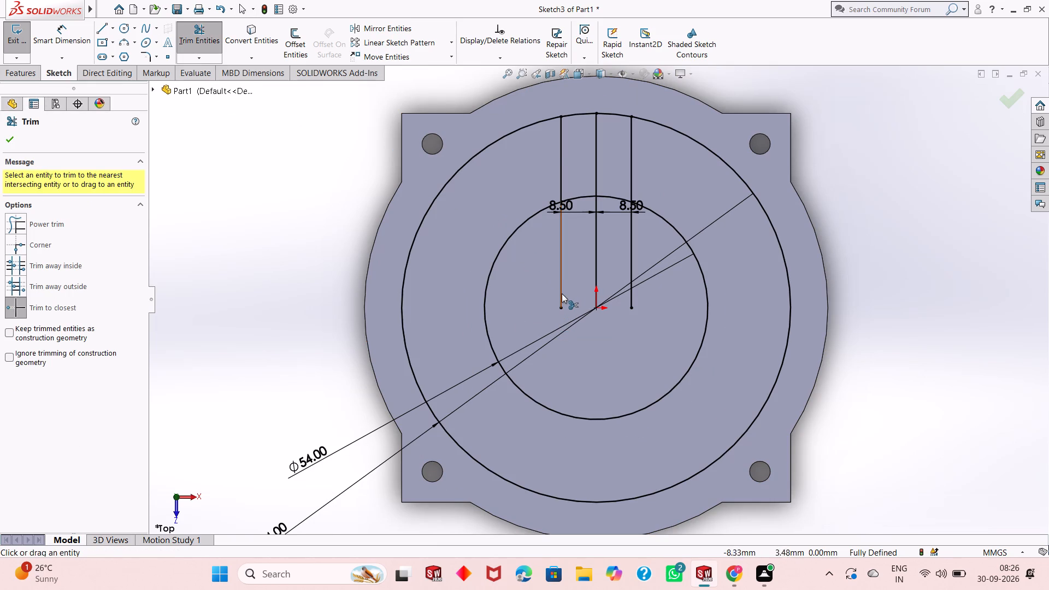
click(634, 280)
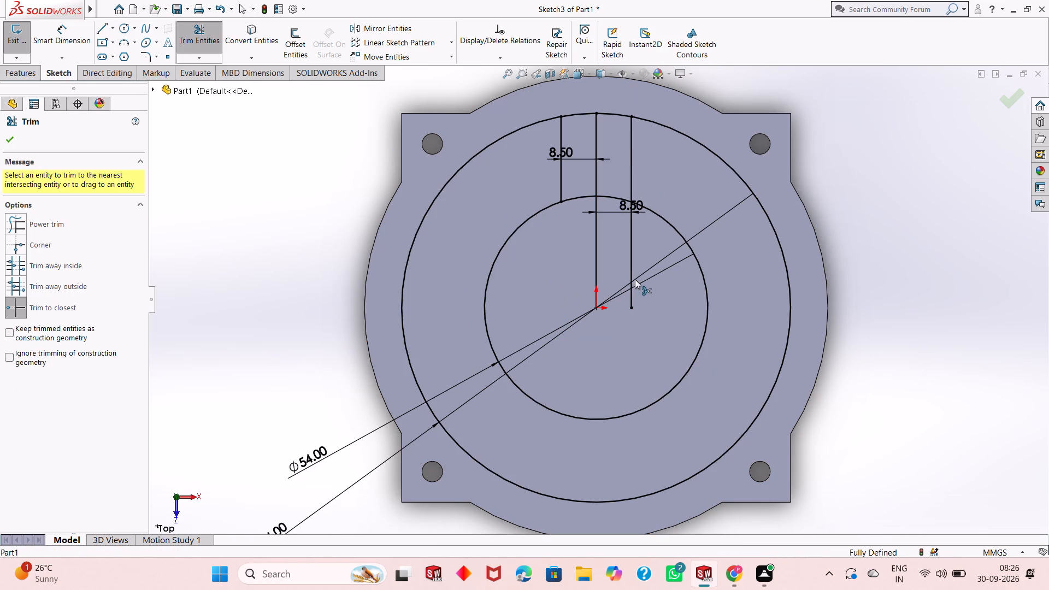
key(Escape)
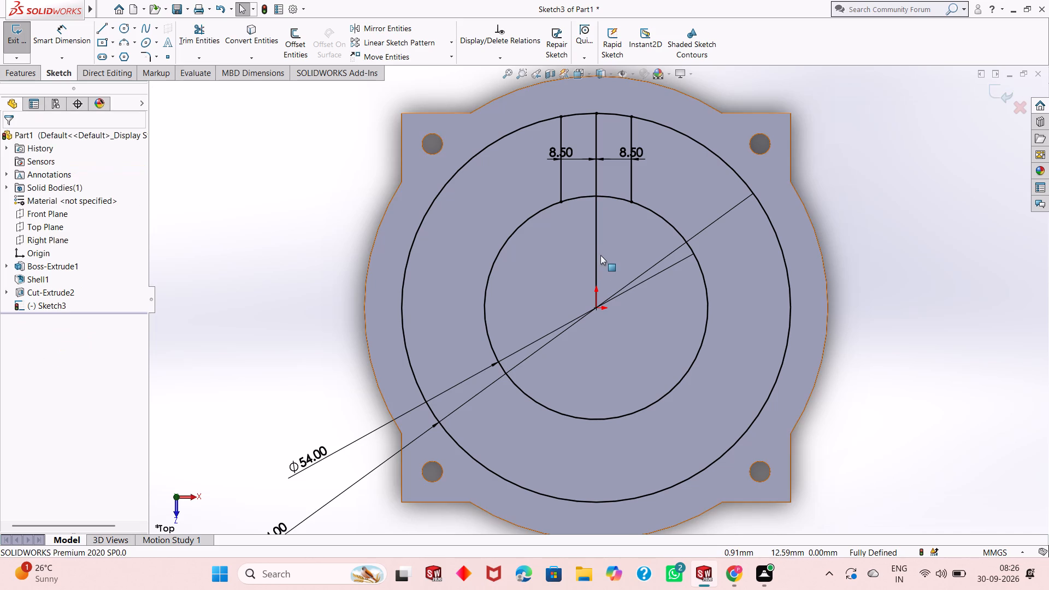
Delete the middle line running from the origin to the 94 mm circle.
click(597, 255)
right_click(246, 184)
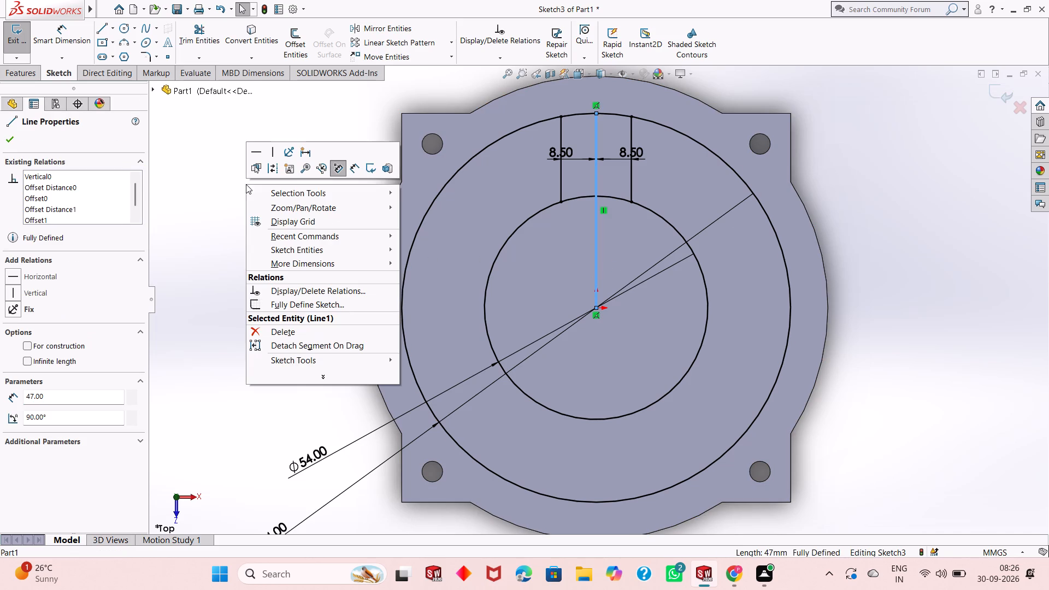
click(288, 330)
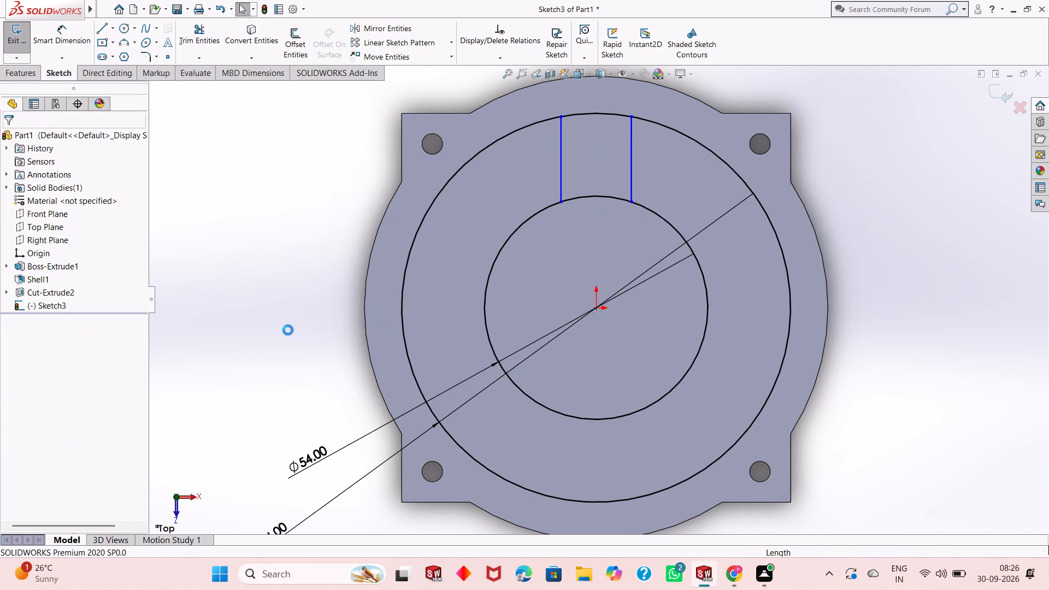
Trim away the short arc of the 94 mm circle between the two remaining parallel lines.
scroll(605, 107, down, 2)
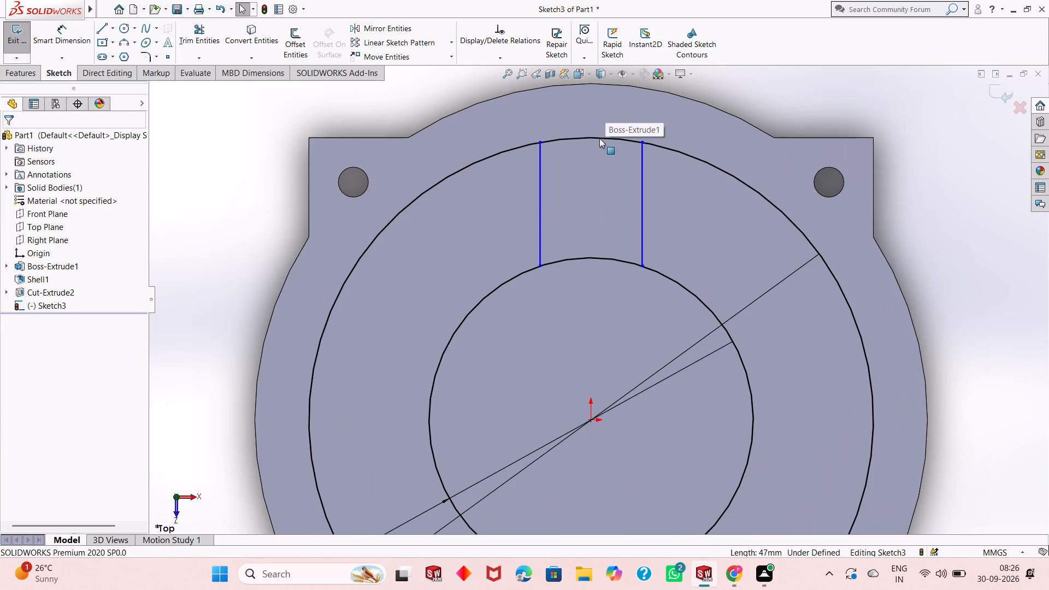
scroll(598, 183, down, 1)
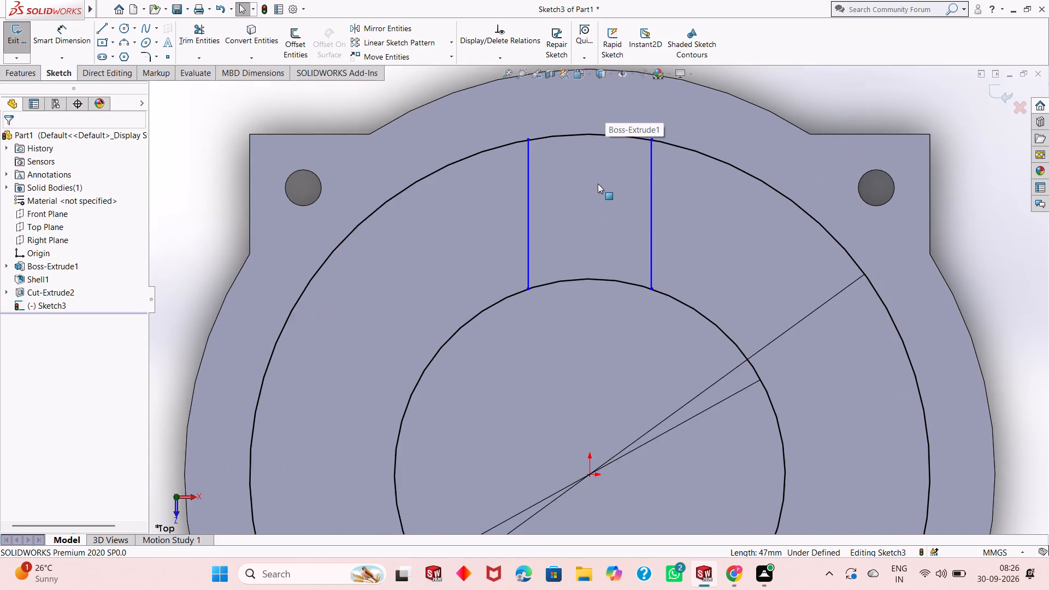
scroll(598, 184, up, 3)
scroll(592, 371, down, 2)
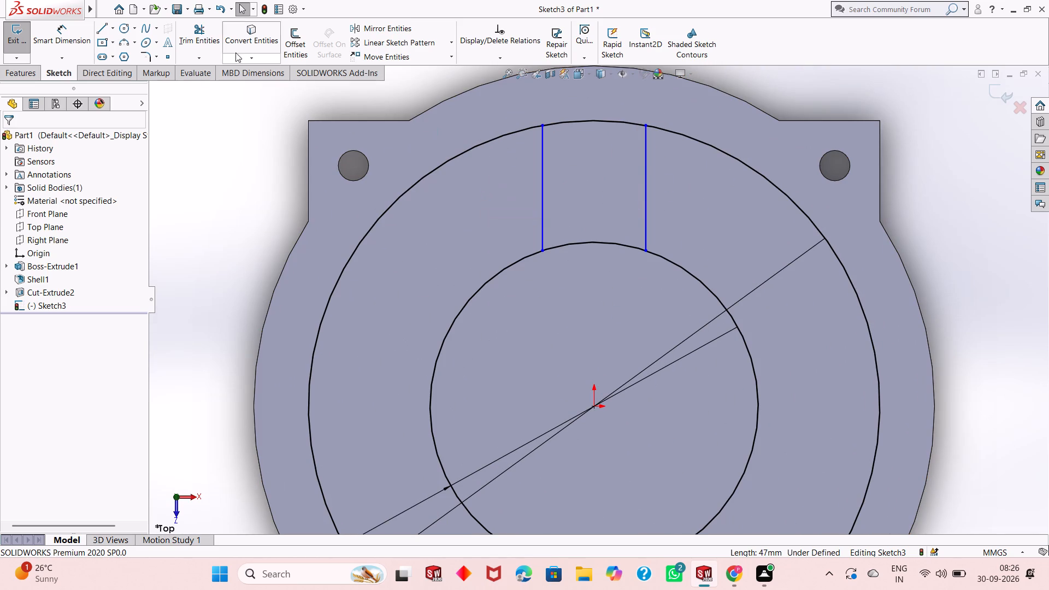
click(208, 45)
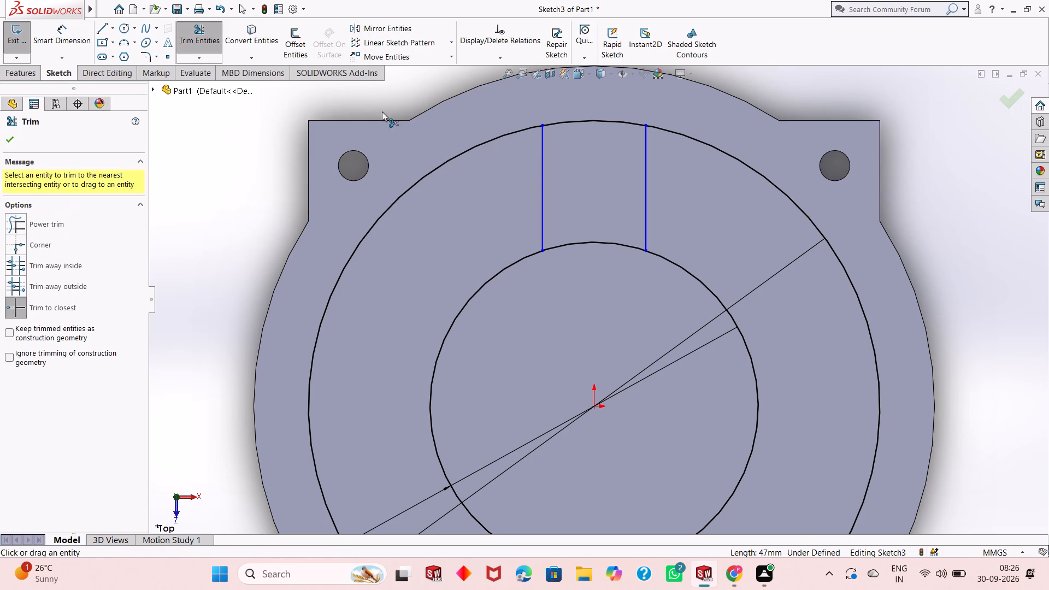
click(562, 126)
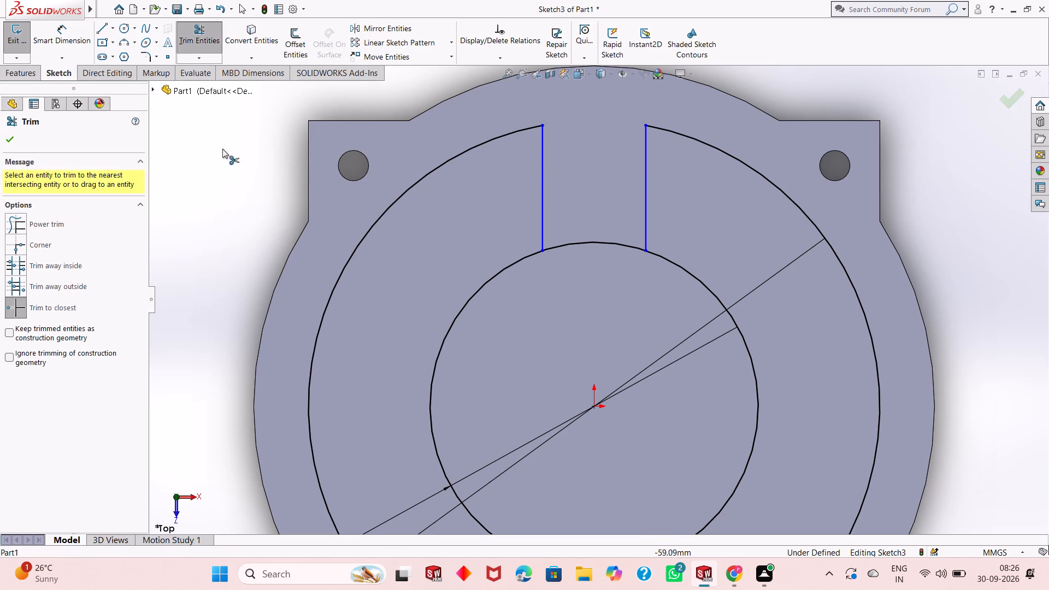
right_click(207, 135)
click(230, 164)
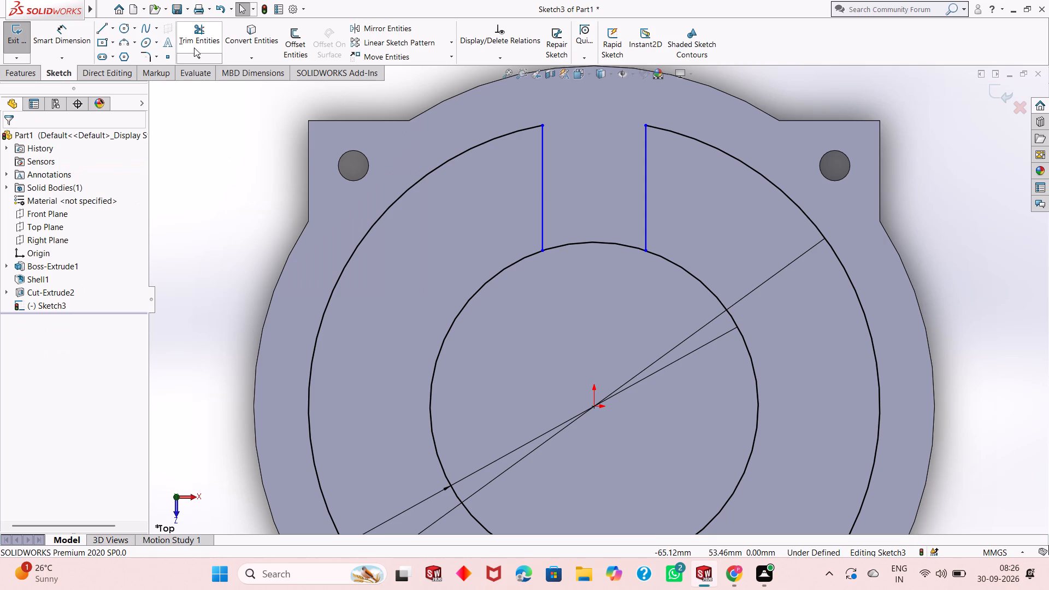
Dimension the horizontal spacing between the two parallel lines, placing the dimension above their outer ends.
click(75, 45)
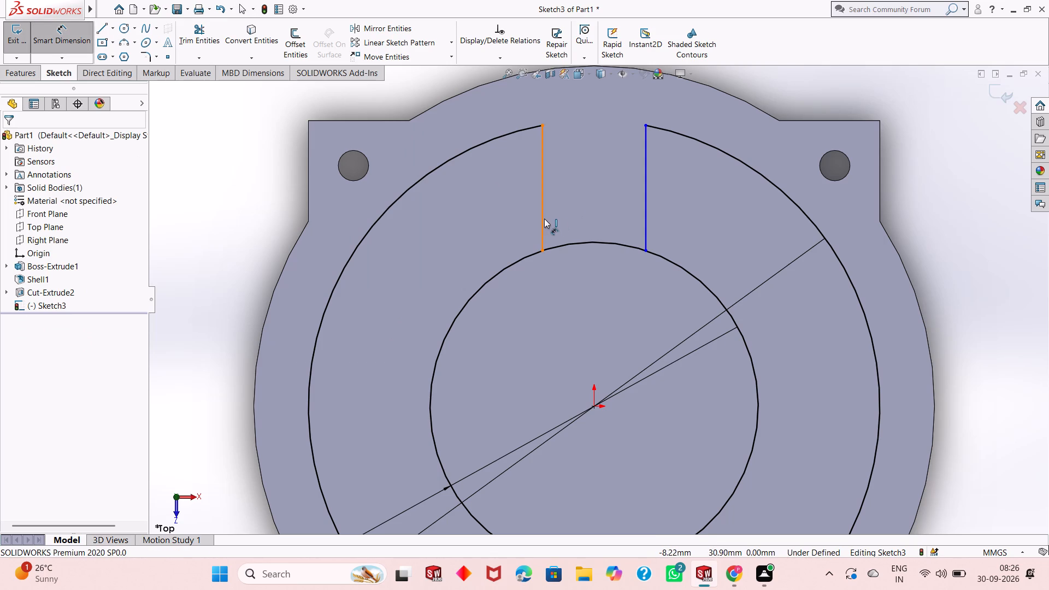
click(544, 219)
click(644, 200)
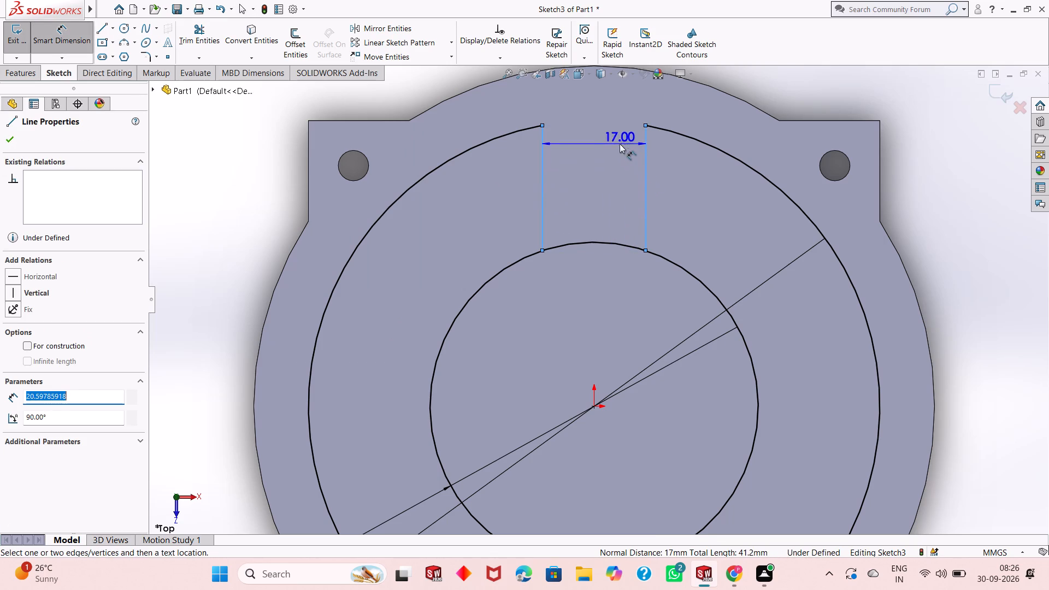
click(595, 107)
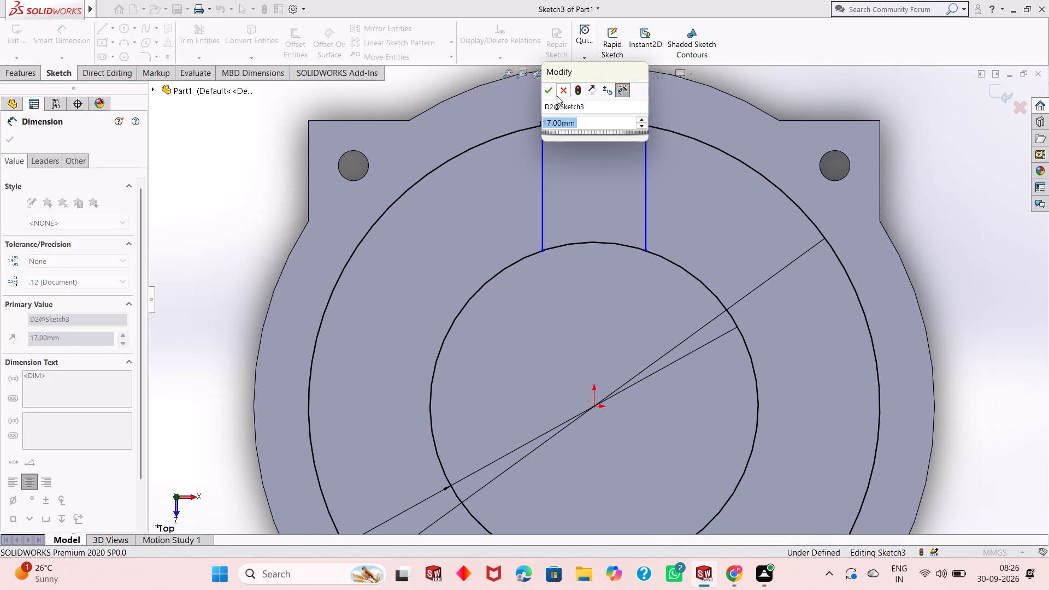
click(547, 92)
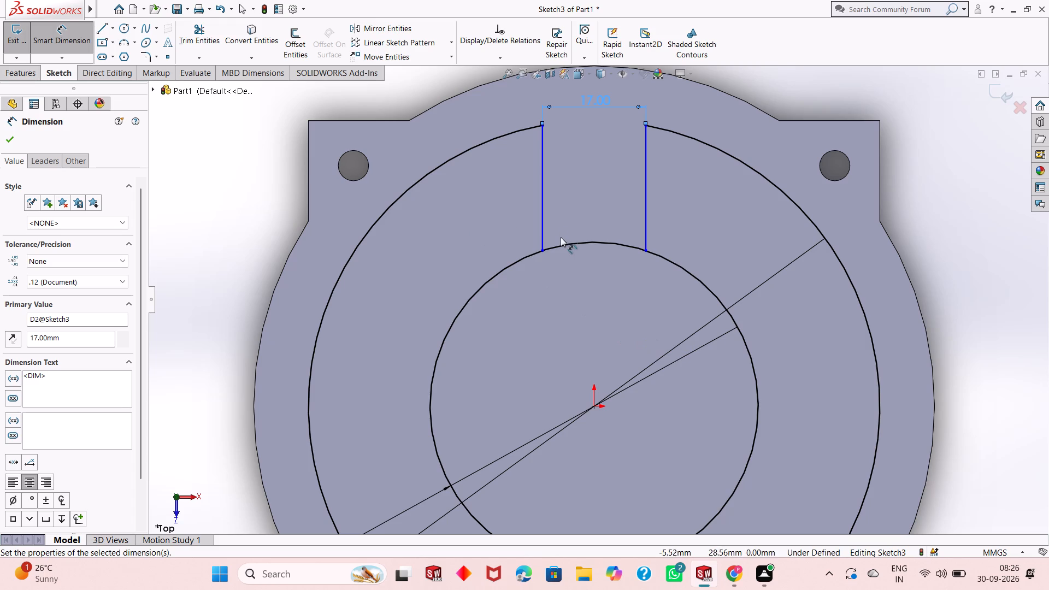
Dimension the vertical distance from the origin to the left line's inner endpoint on the 54 mm circle.
click(543, 250)
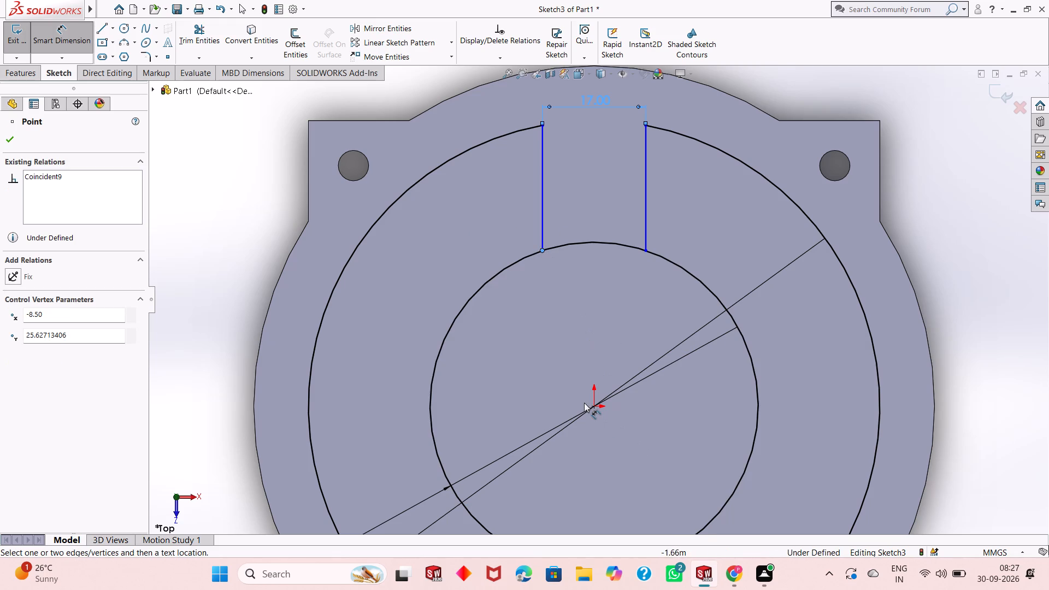
click(593, 406)
click(969, 332)
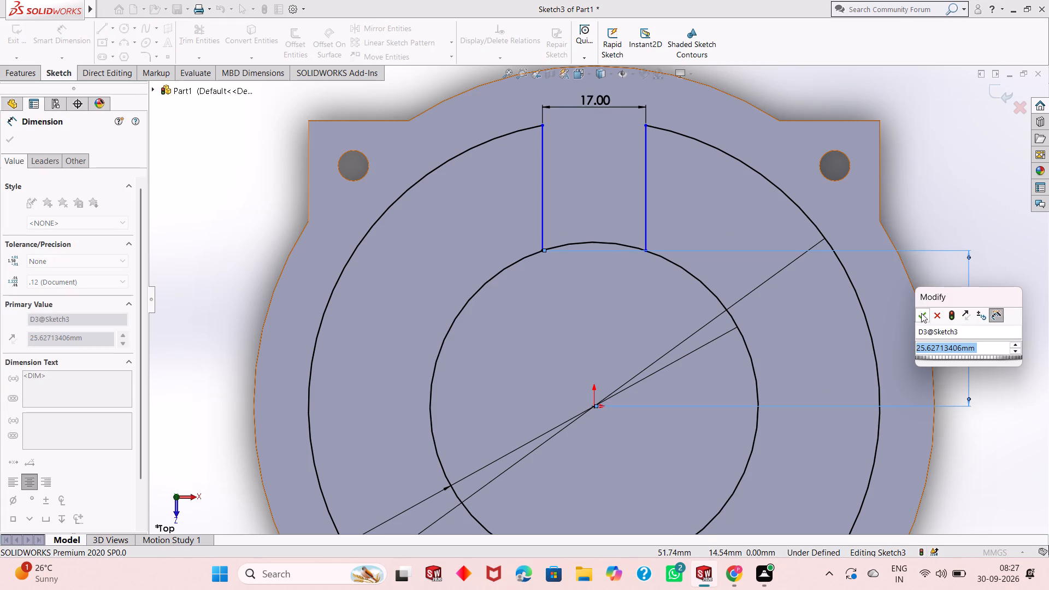
click(922, 312)
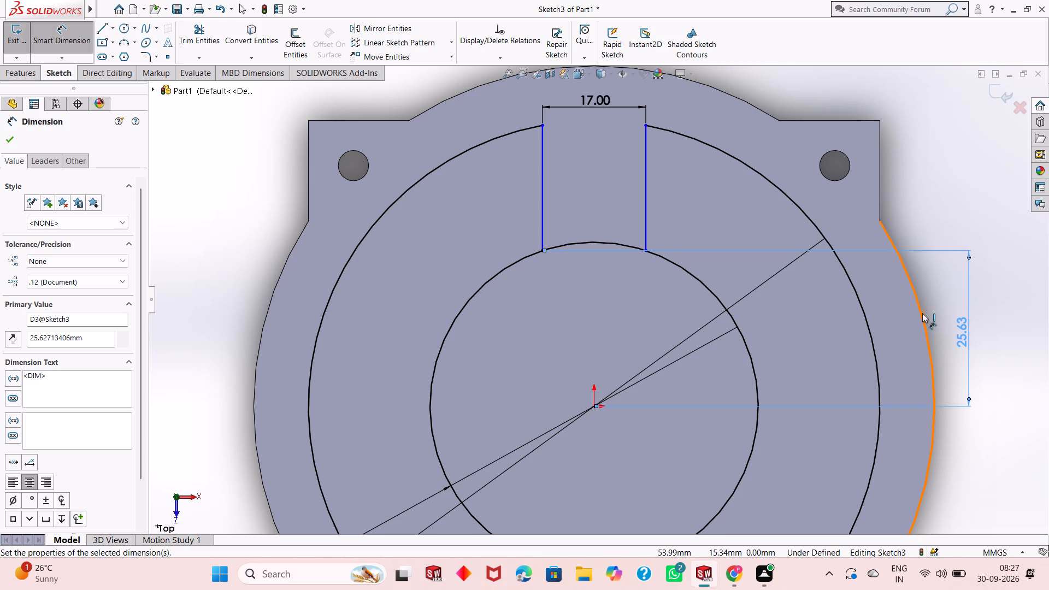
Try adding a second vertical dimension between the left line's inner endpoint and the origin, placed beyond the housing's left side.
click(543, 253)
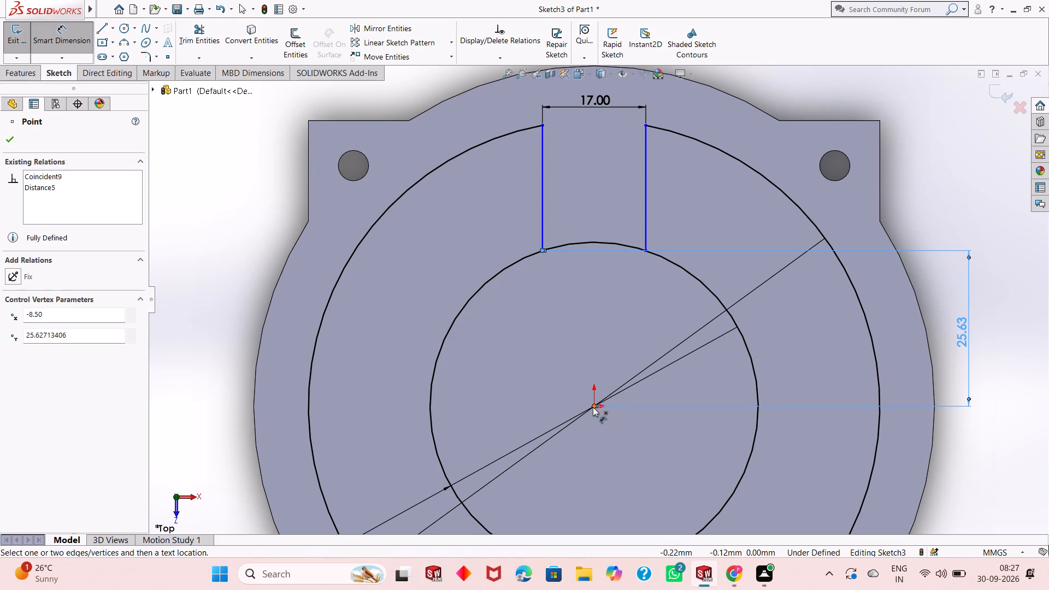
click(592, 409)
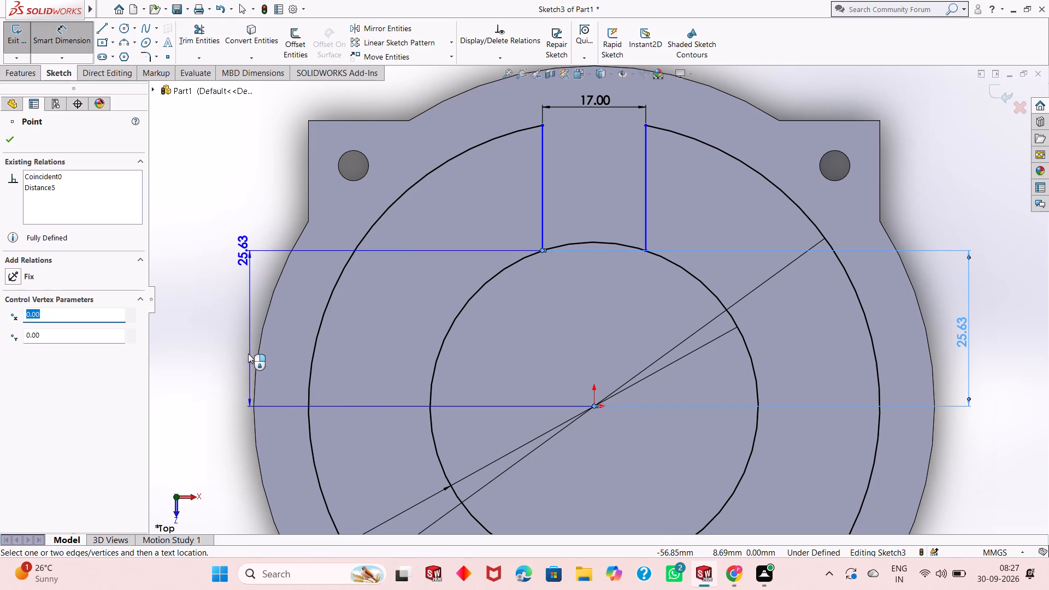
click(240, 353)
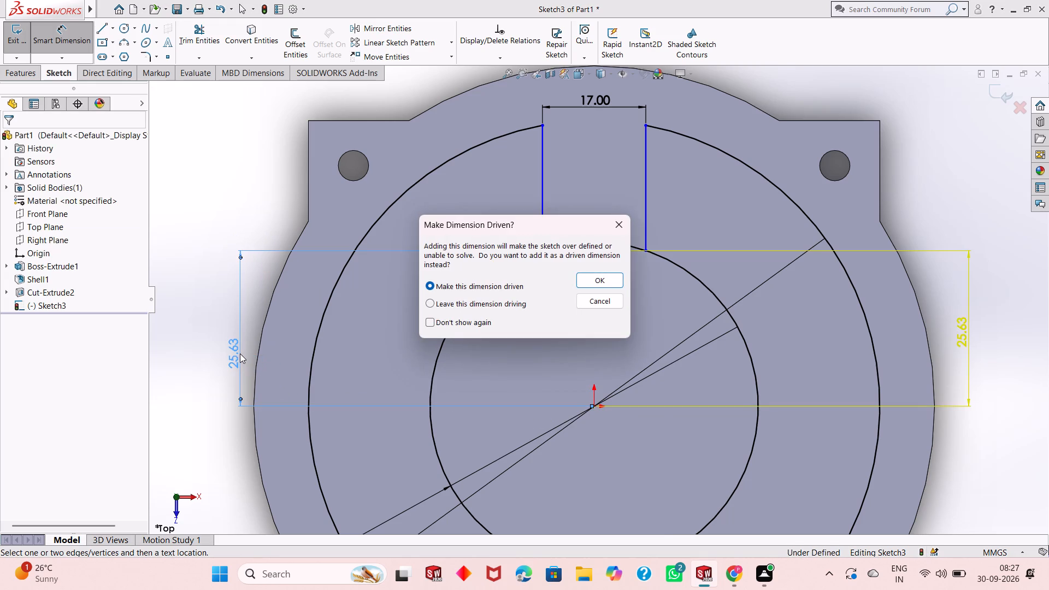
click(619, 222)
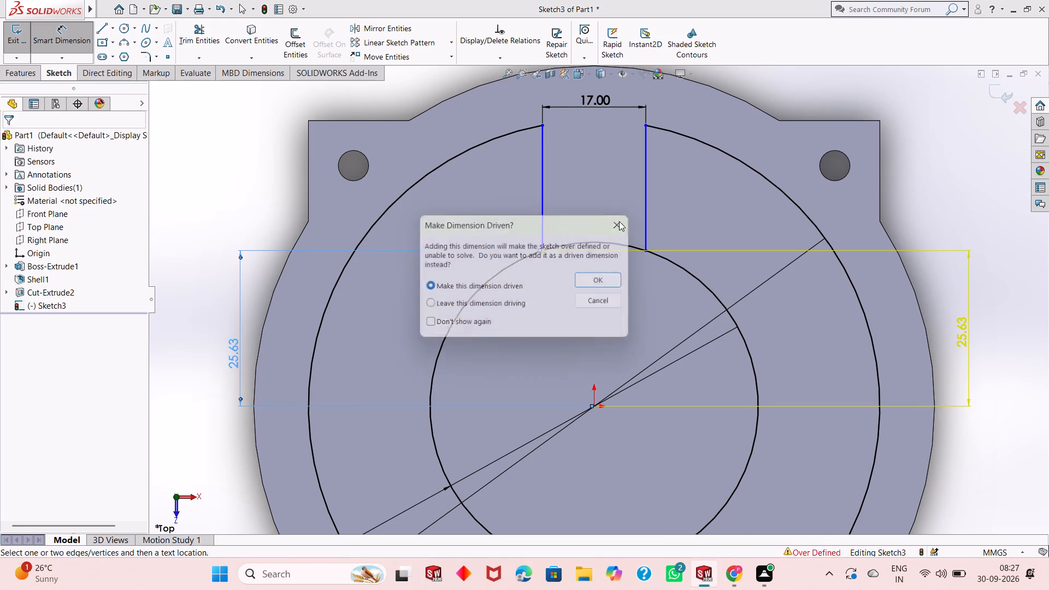
Dimension the vertical distance from the right line's outer endpoint on the 94 mm circle to the origin, placed beyond the housing's left side.
click(646, 128)
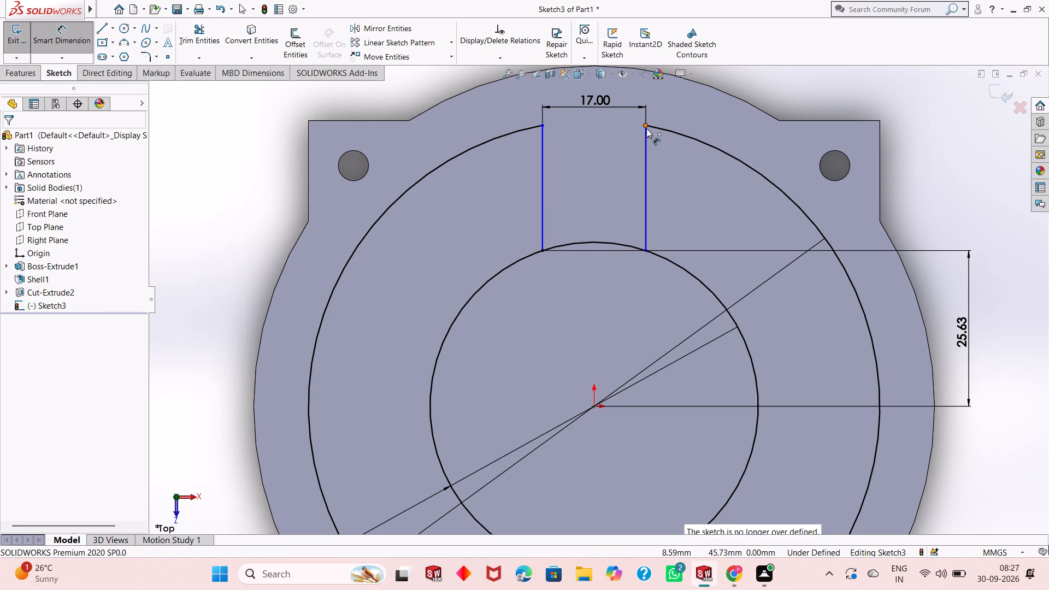
click(591, 409)
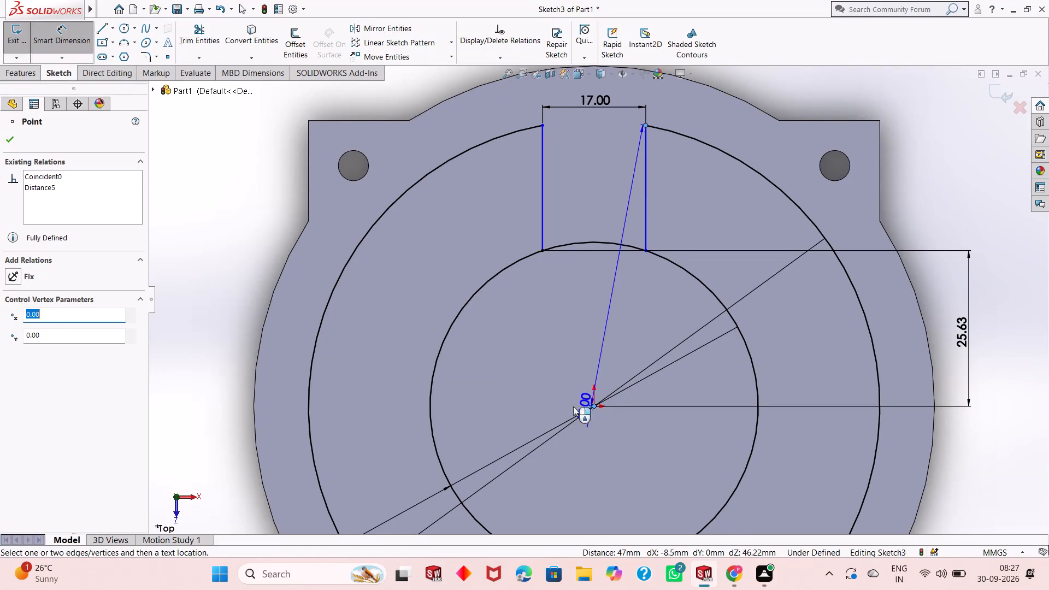
click(199, 360)
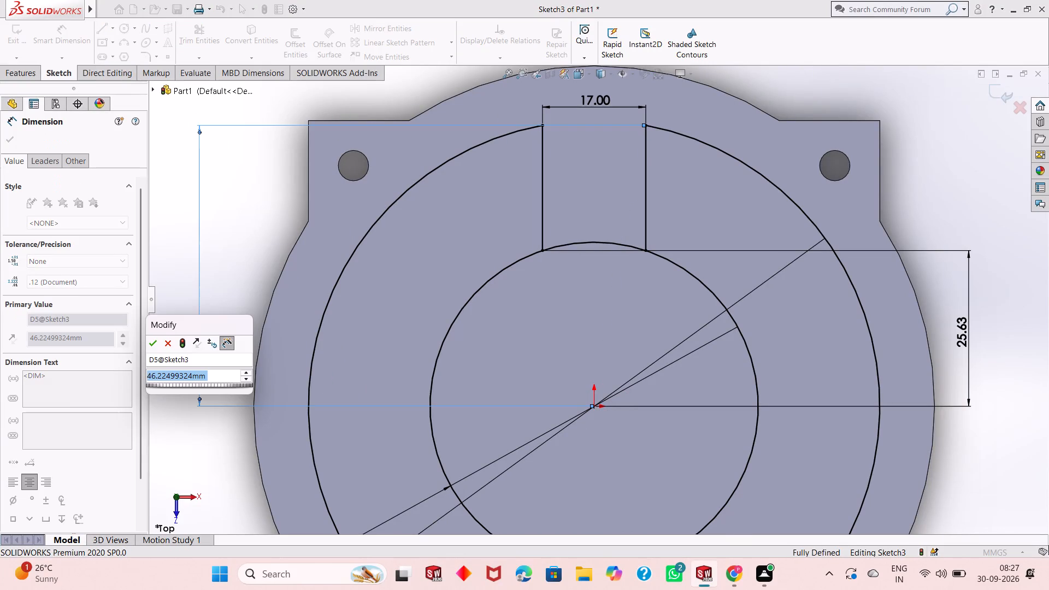
key(Return)
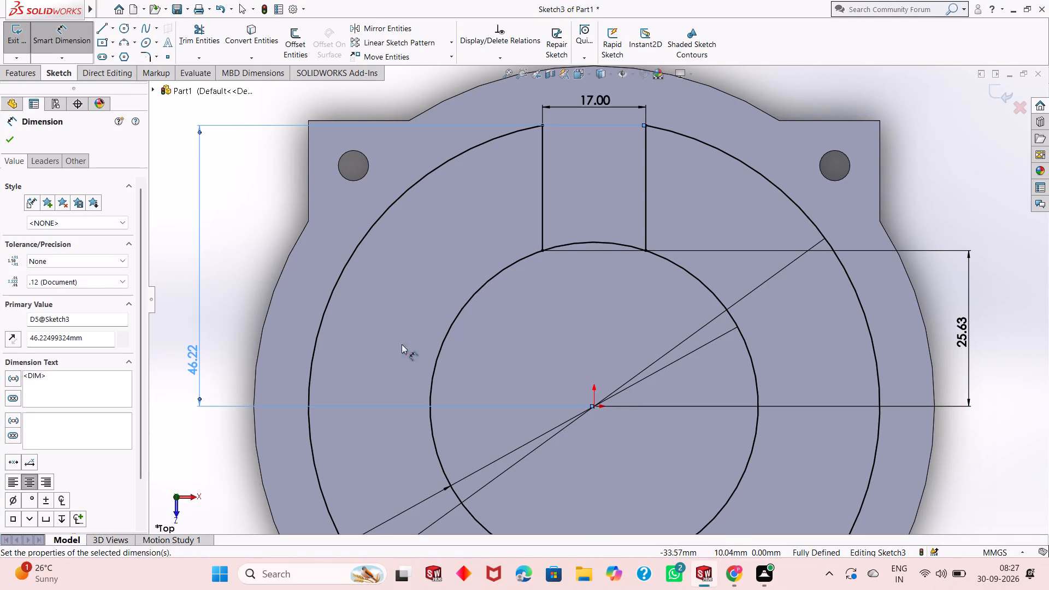
right_click(231, 188)
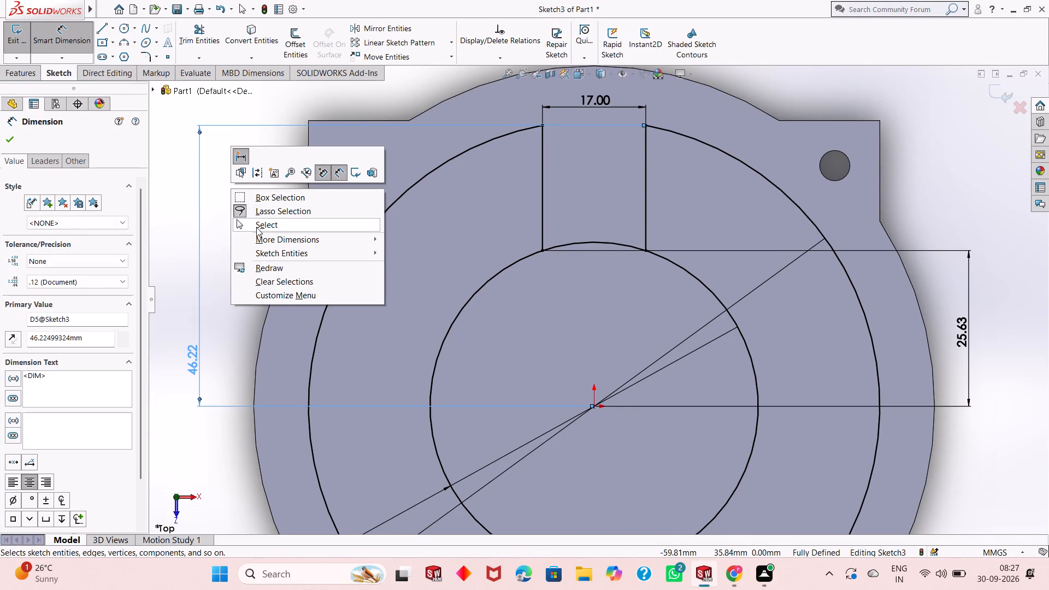
click(256, 228)
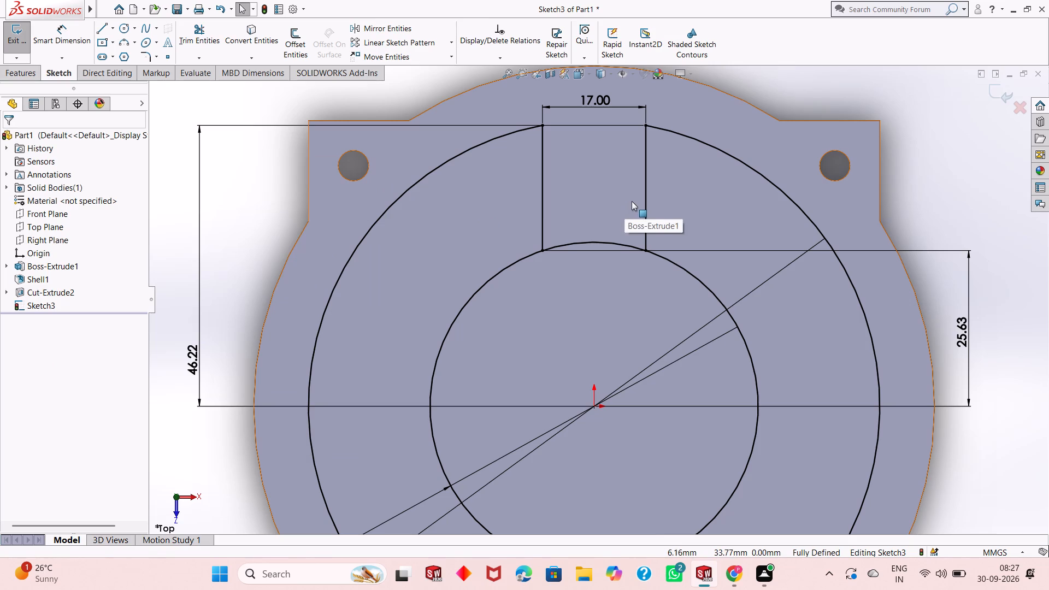
Circular-pattern the two parallel spoke lines around the origin with 4 equally spaced instances over 360 degrees.
click(643, 180)
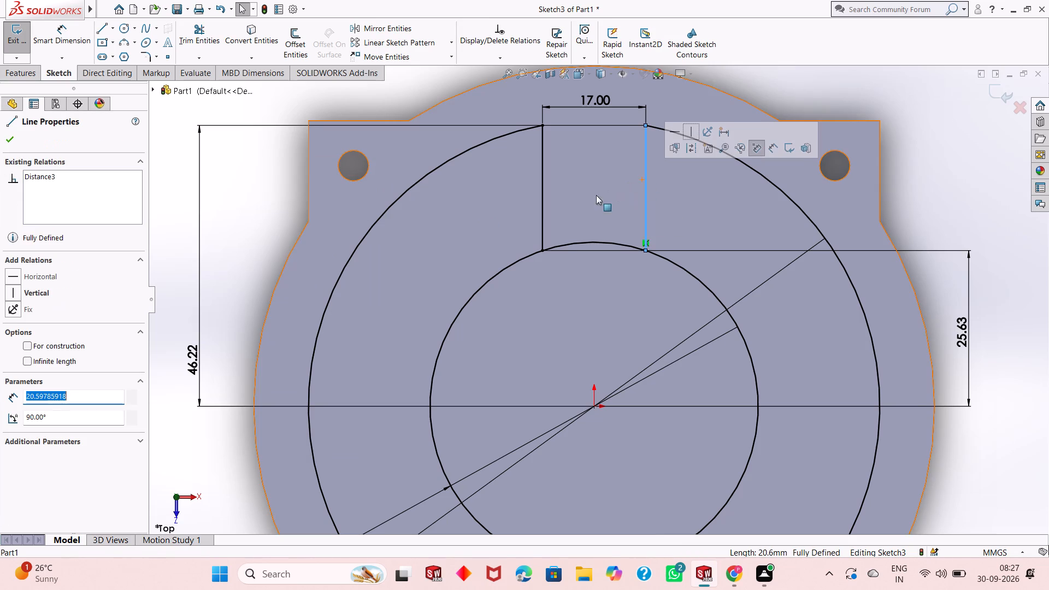
ctrl+click(541, 215)
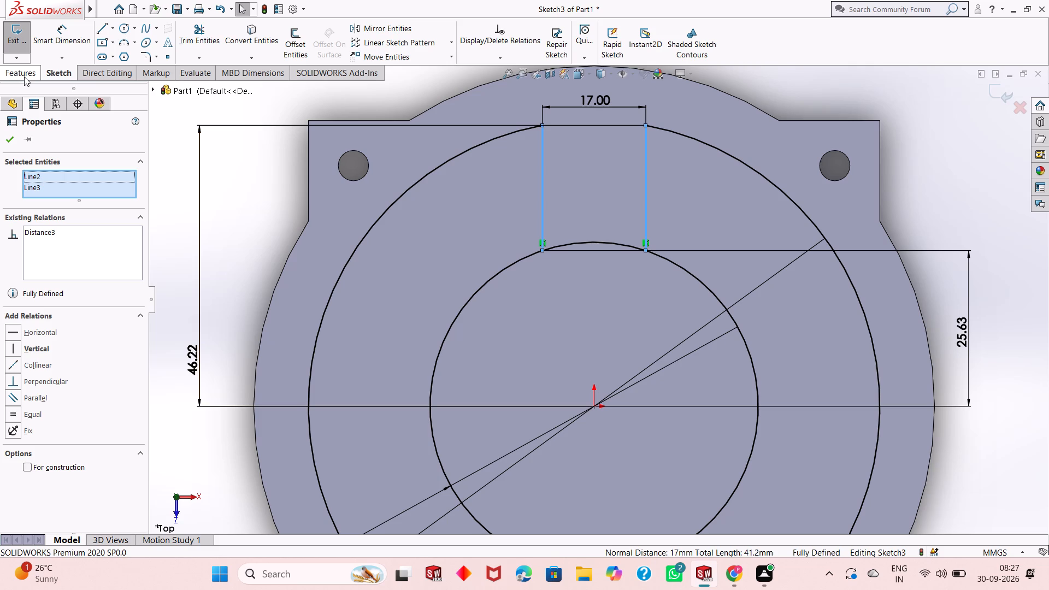
click(450, 44)
click(446, 67)
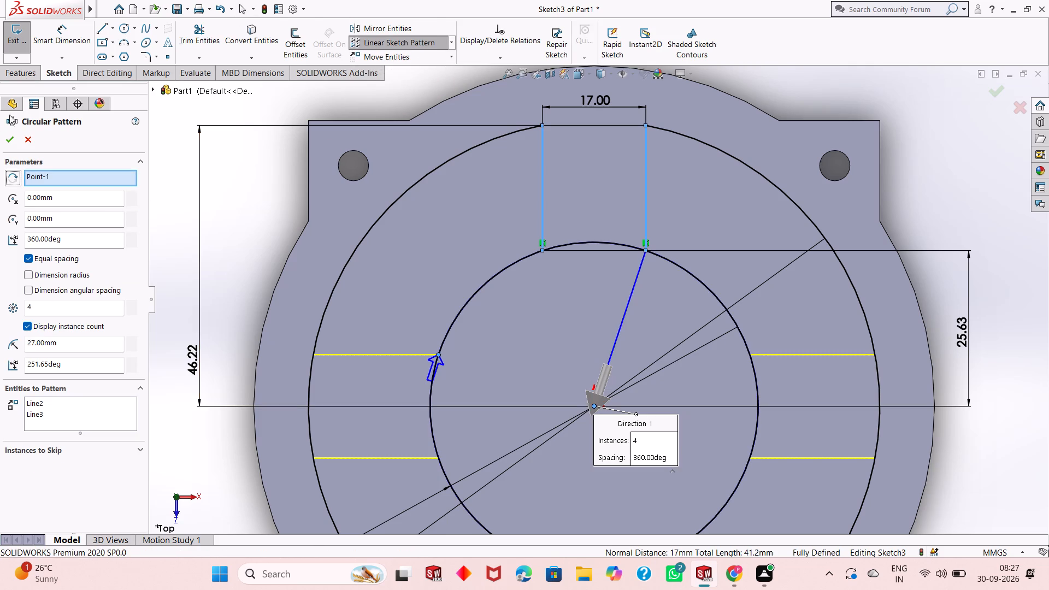
click(11, 143)
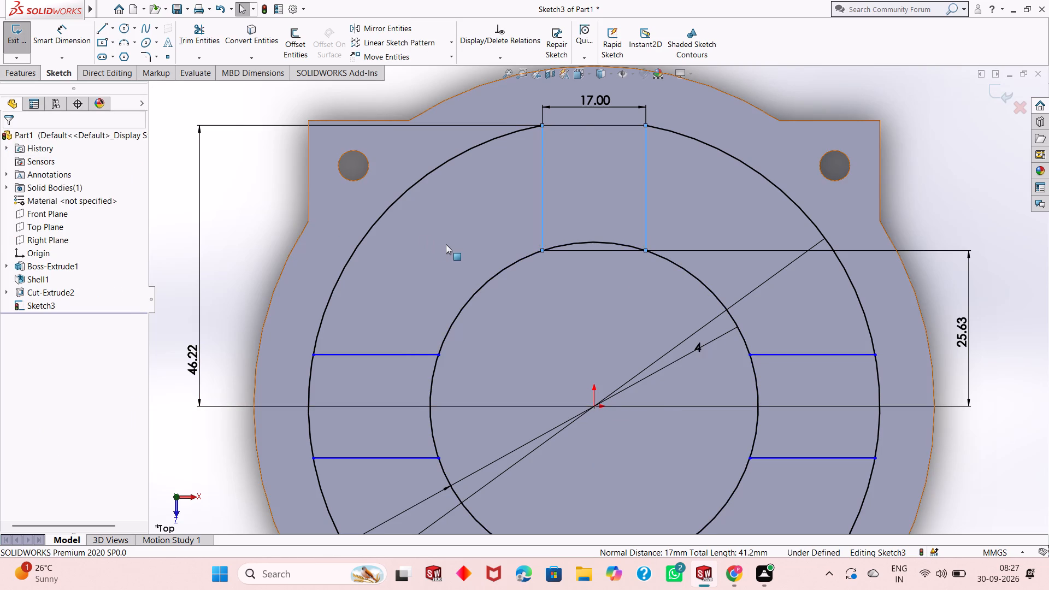
Trim away the short arcs of the 94 mm circle between each of the three patterned line pairs.
scroll(446, 234, up, 3)
scroll(569, 371, up, 1)
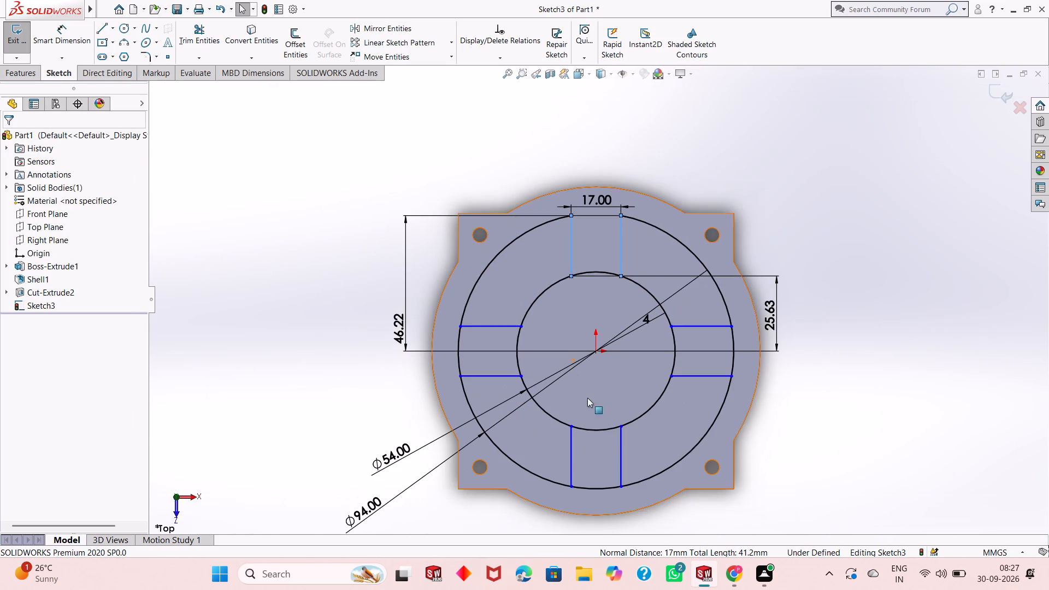
scroll(635, 483, down, 2)
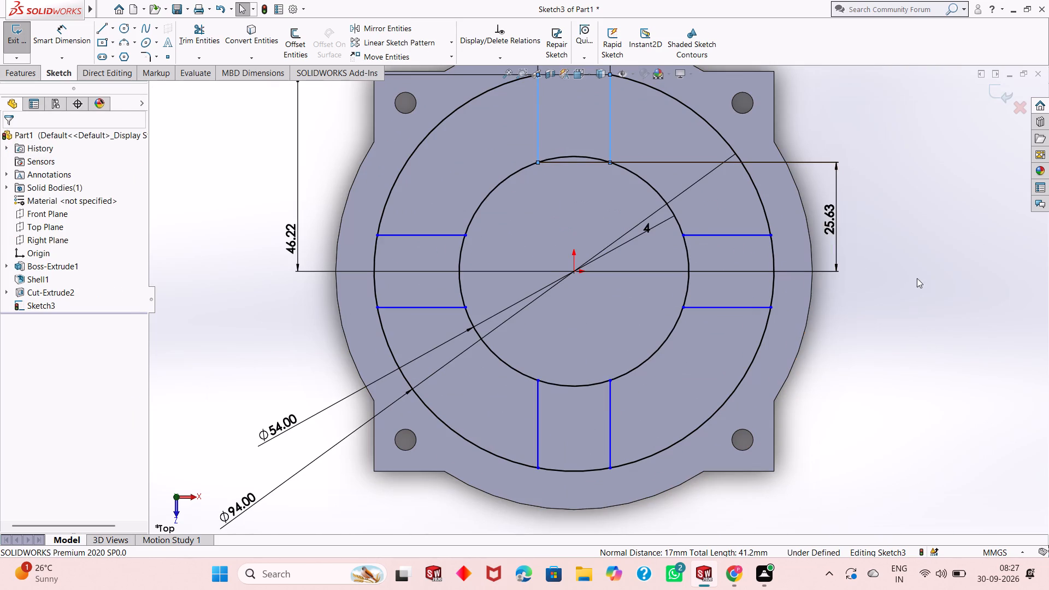
click(880, 219)
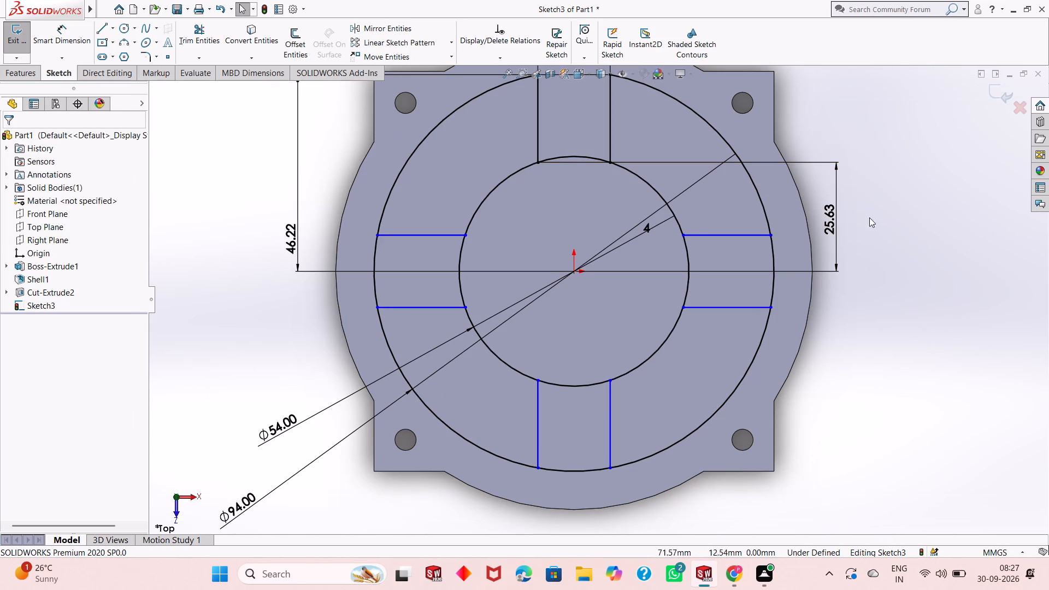
click(198, 48)
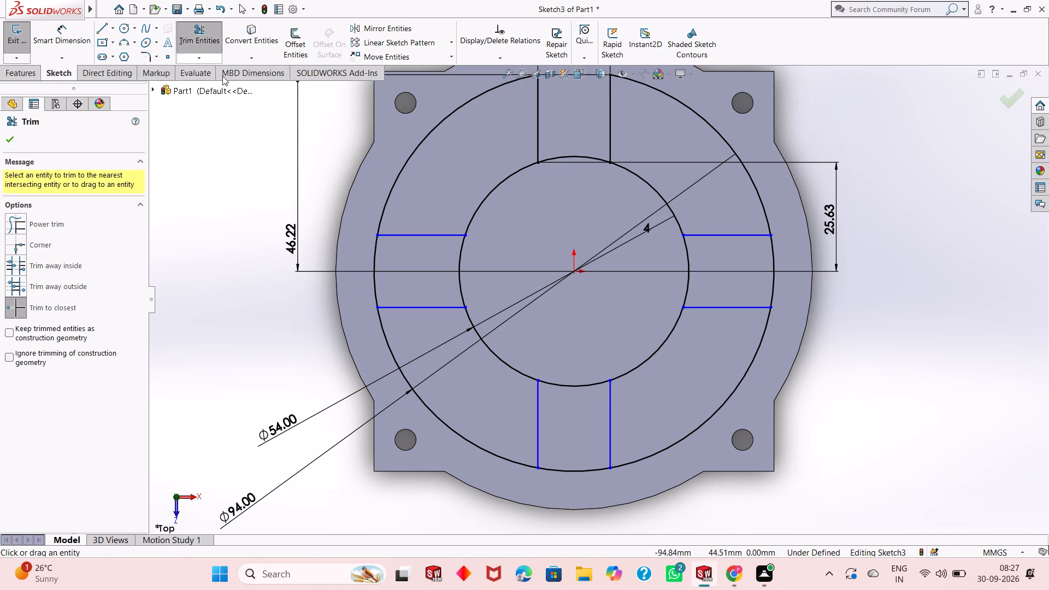
click(377, 274)
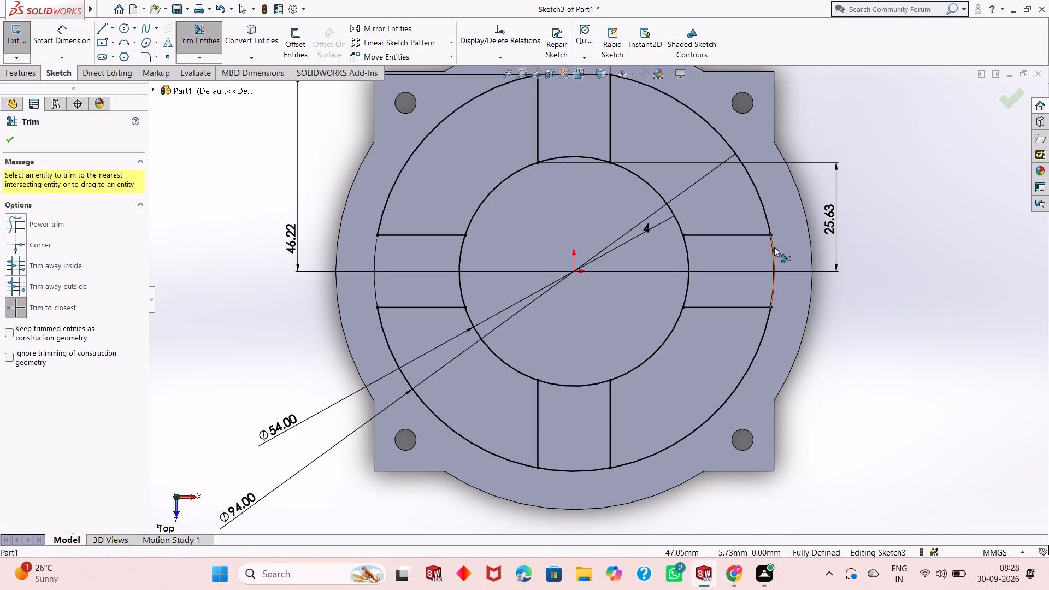
click(774, 247)
click(588, 472)
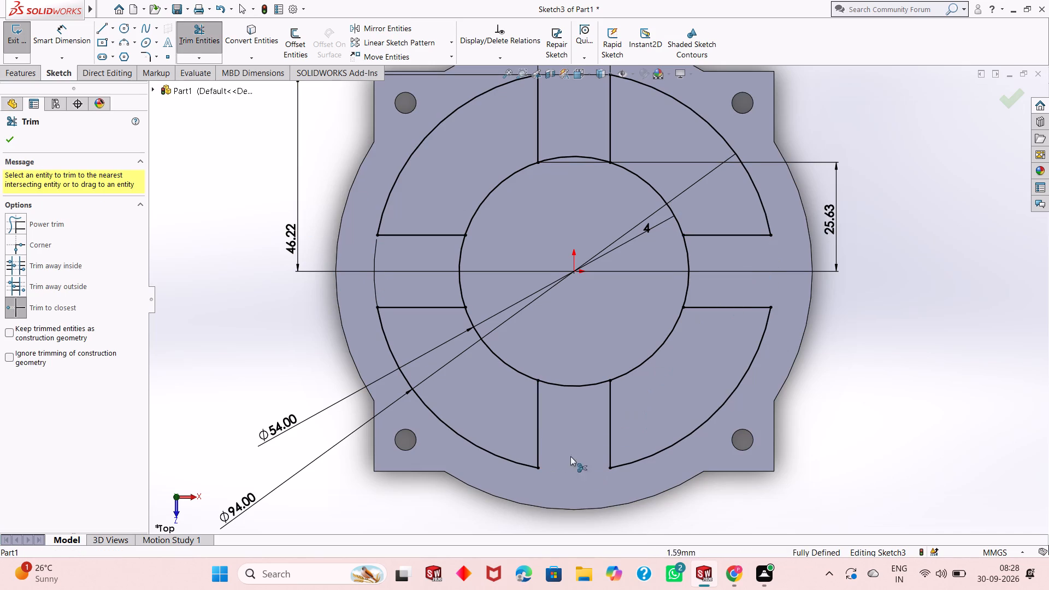
right_click(268, 294)
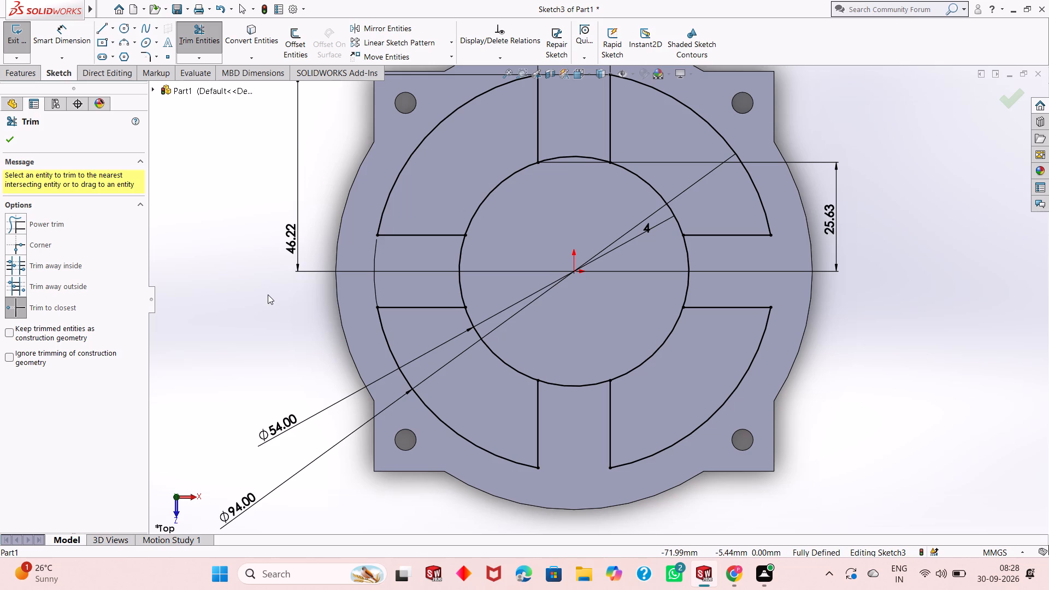
click(280, 332)
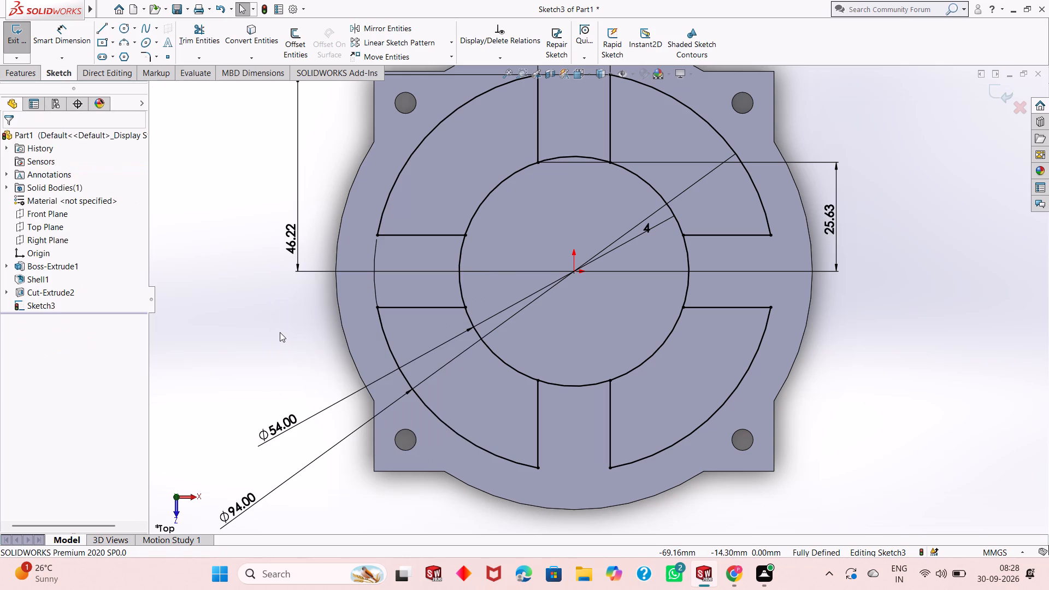
Extrude the central 54 mm circle region as a 5 mm blind boss in the reversed direction, into the housing, with the result merged.
scroll(605, 288, down, 2)
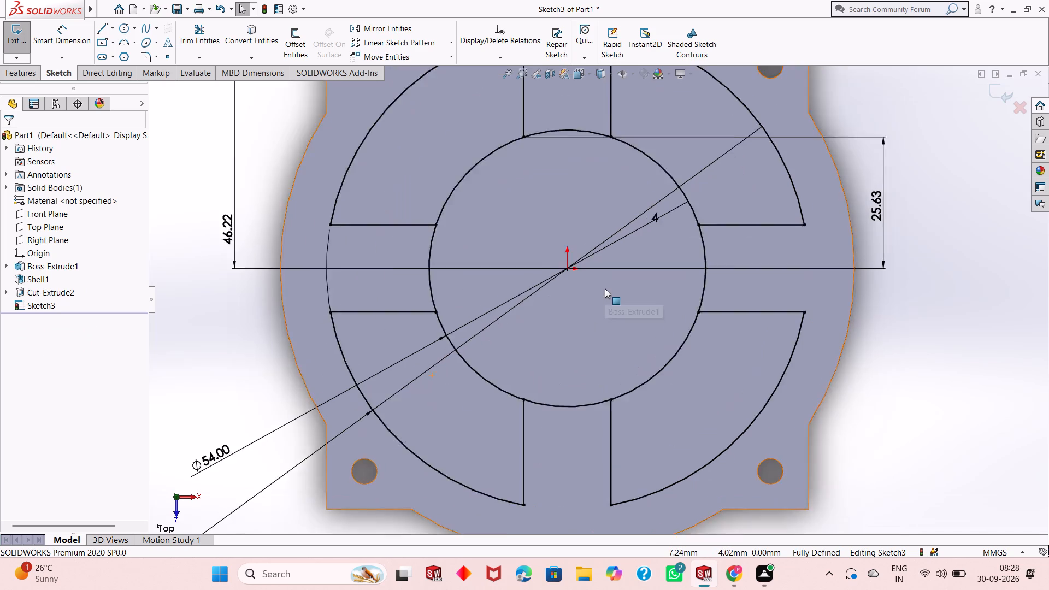
scroll(605, 288, up, 4)
scroll(581, 186, down, 1)
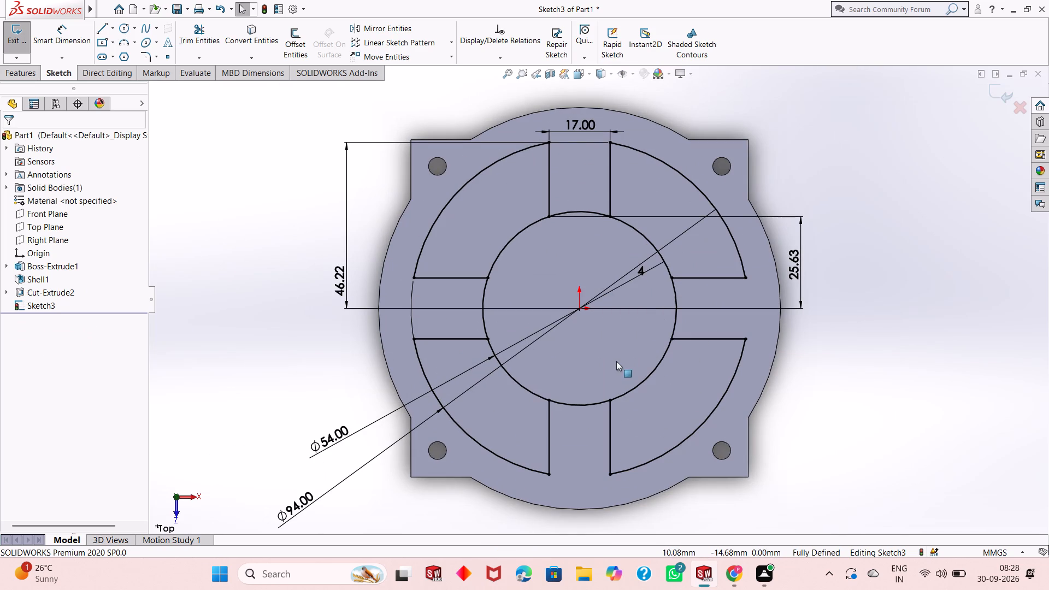
middle_drag(806, 342, 802, 320)
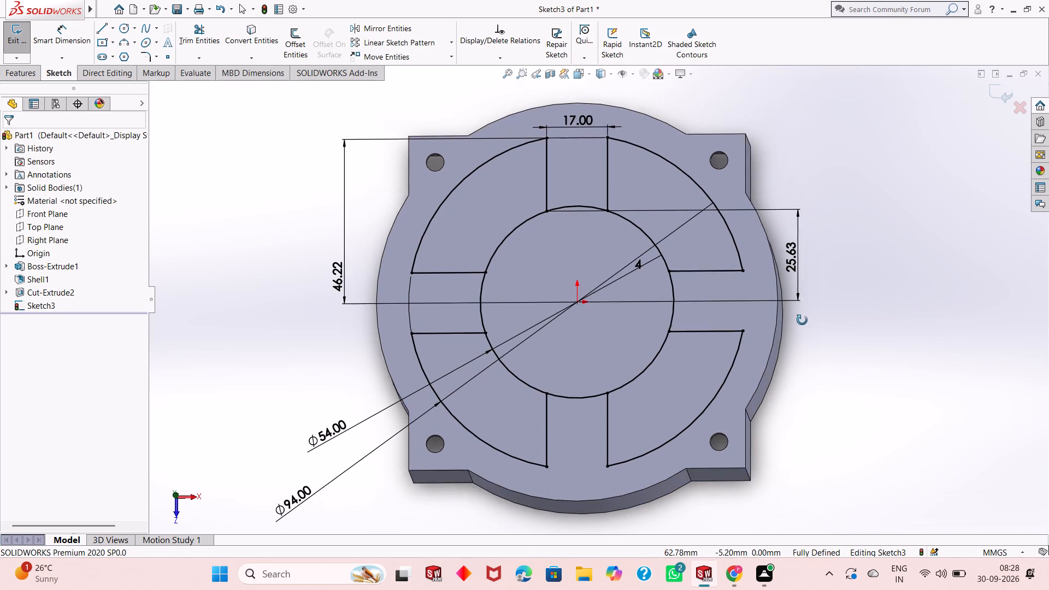
middle_drag(802, 320, 815, 270)
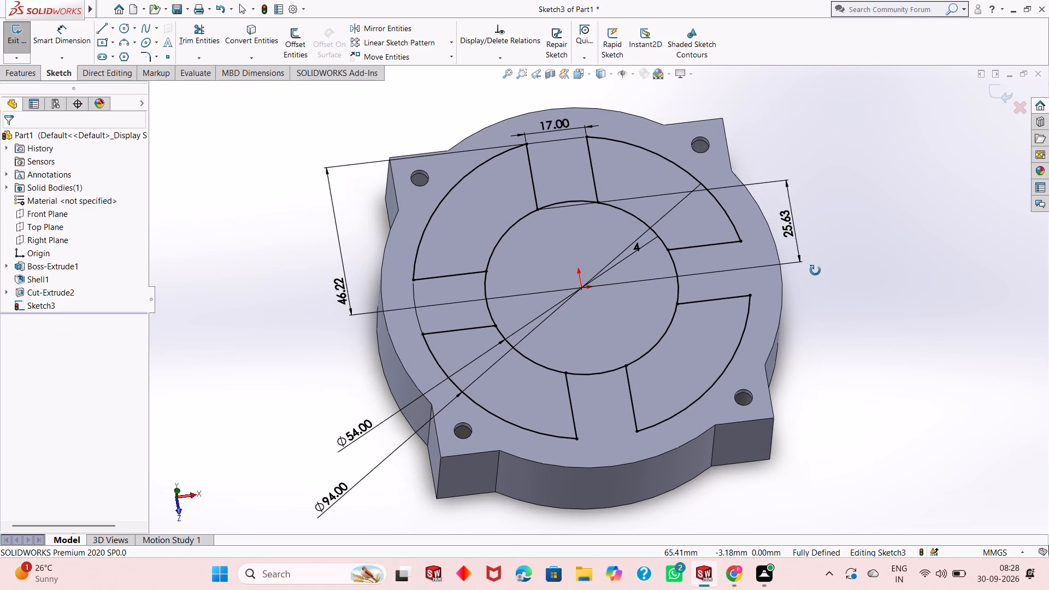
middle_drag(815, 270, 812, 172)
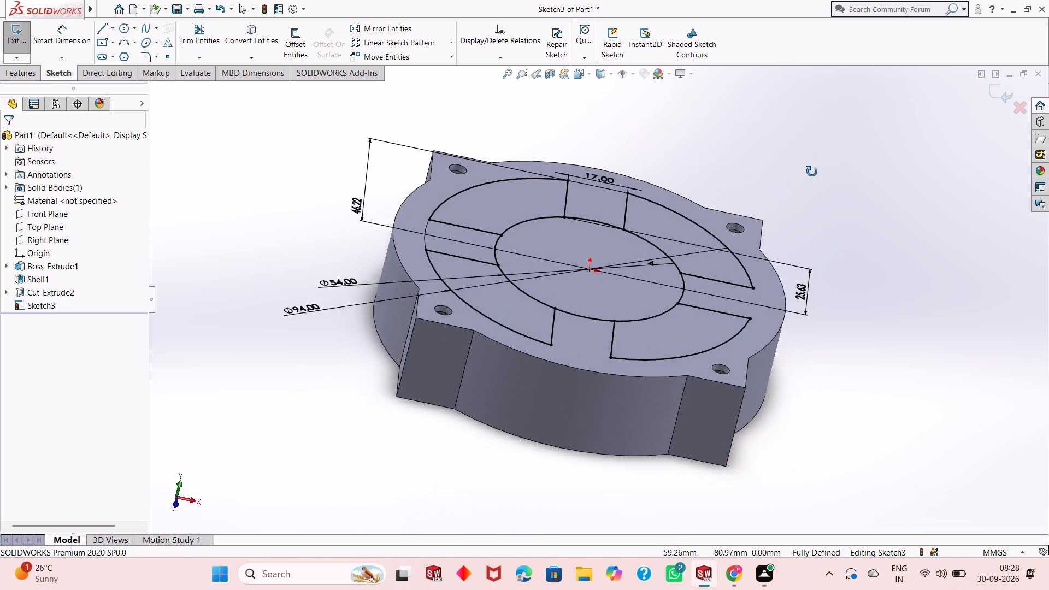
middle_drag(812, 172, 813, 259)
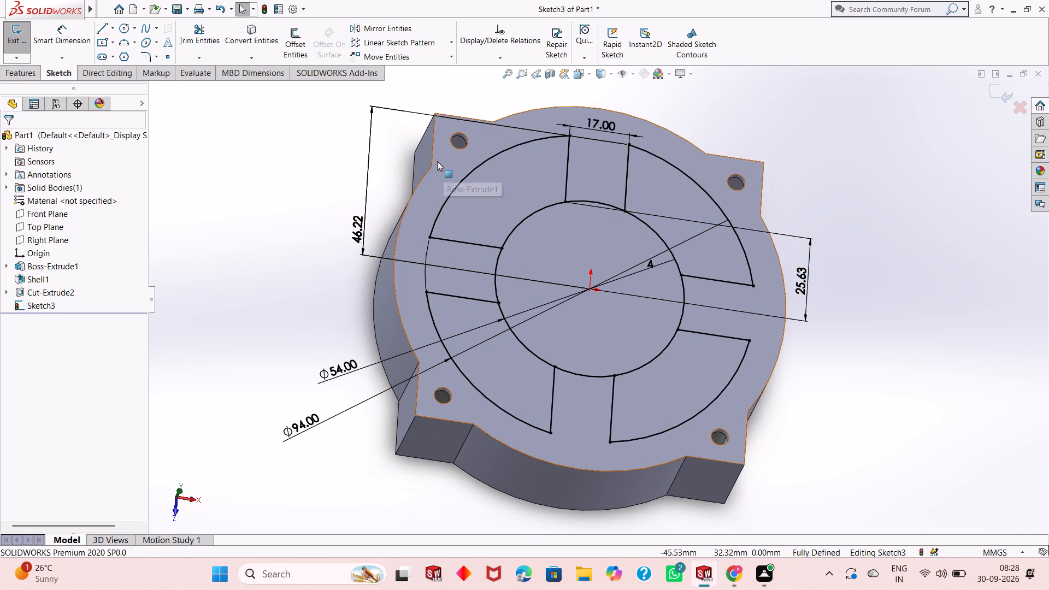
click(10, 79)
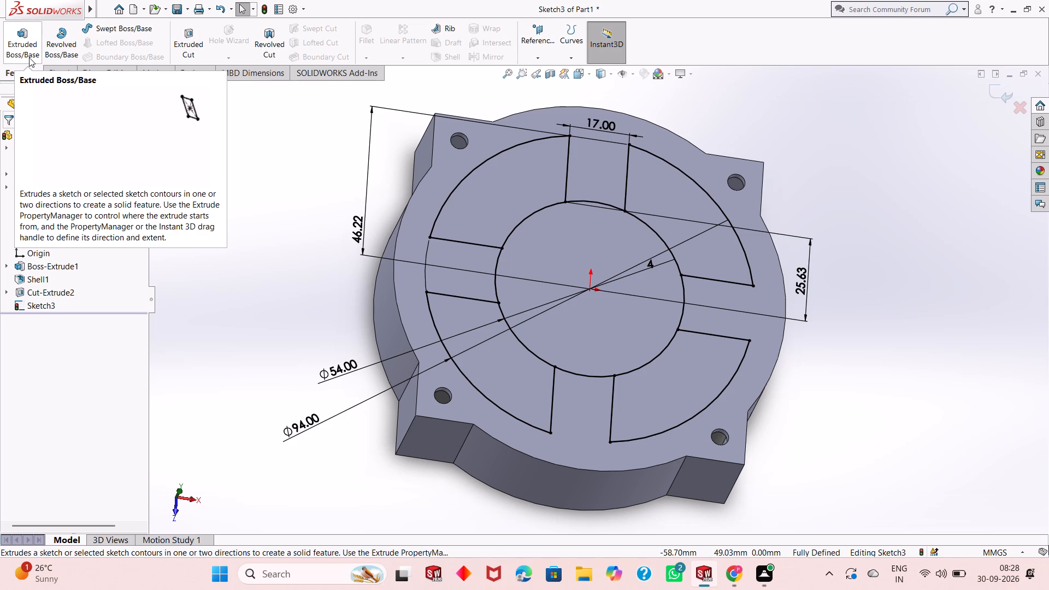
click(31, 55)
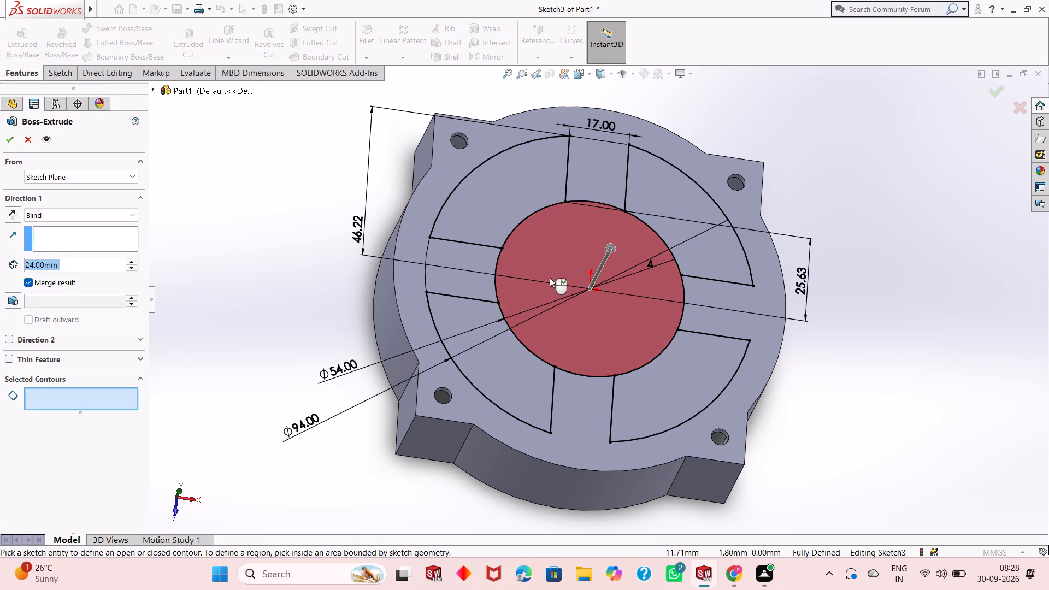
click(550, 278)
click(13, 217)
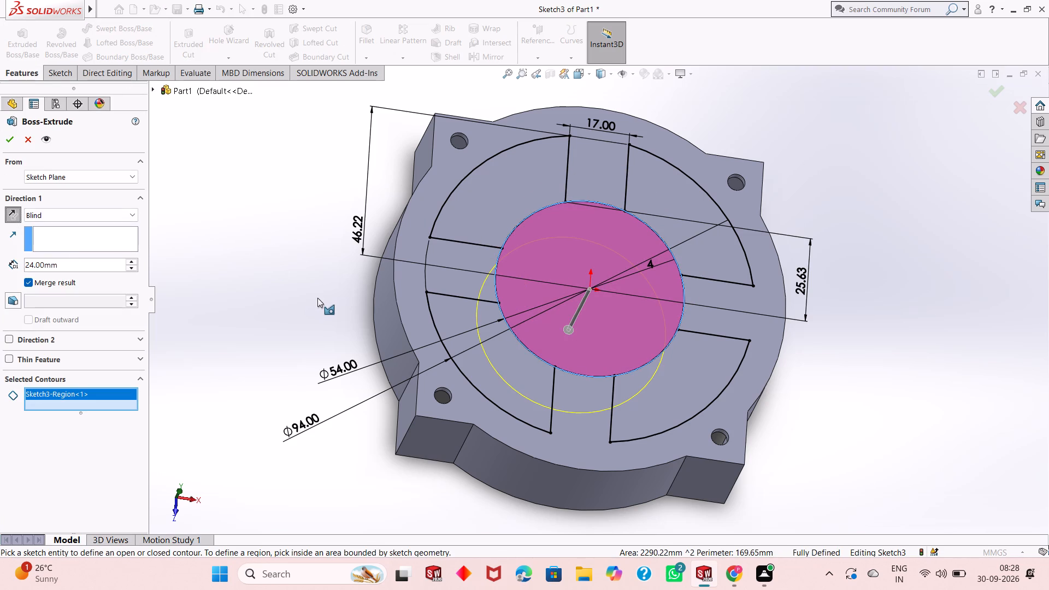
middle_drag(319, 299, 421, 98)
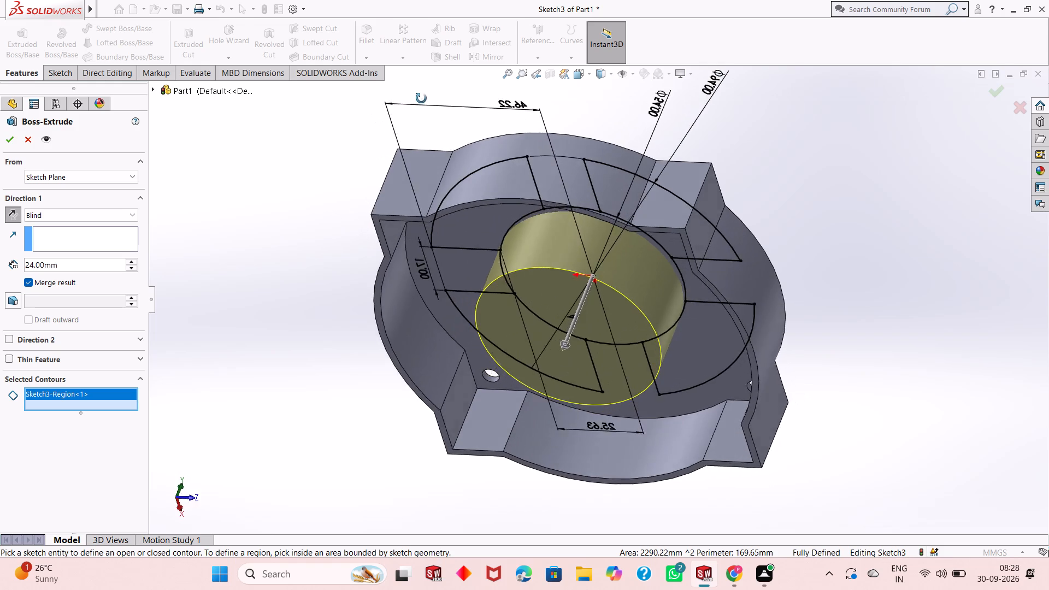
middle_drag(421, 98, 347, 202)
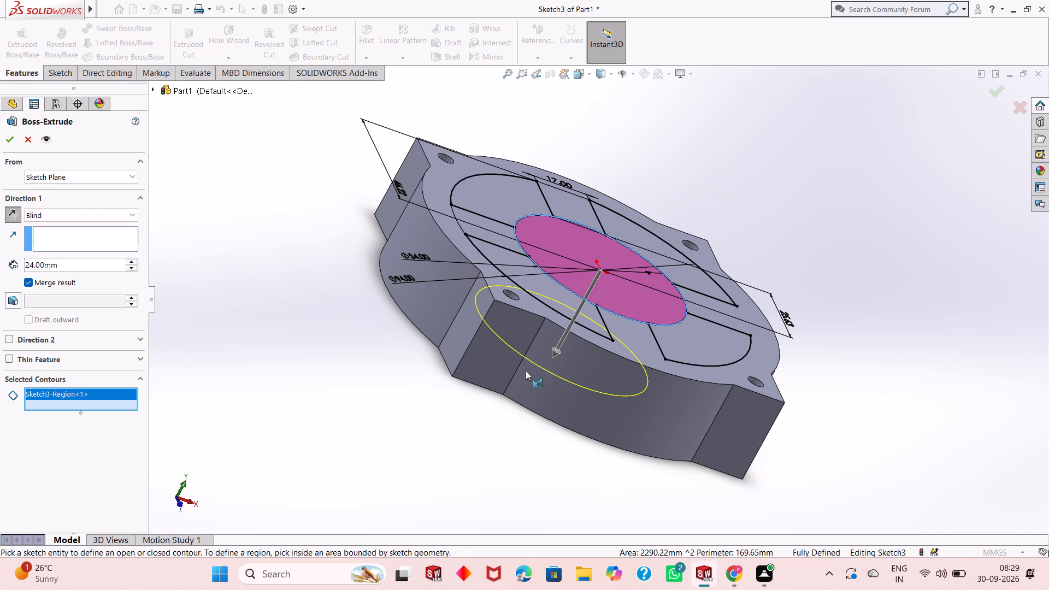
key(5)
double_click(65, 267)
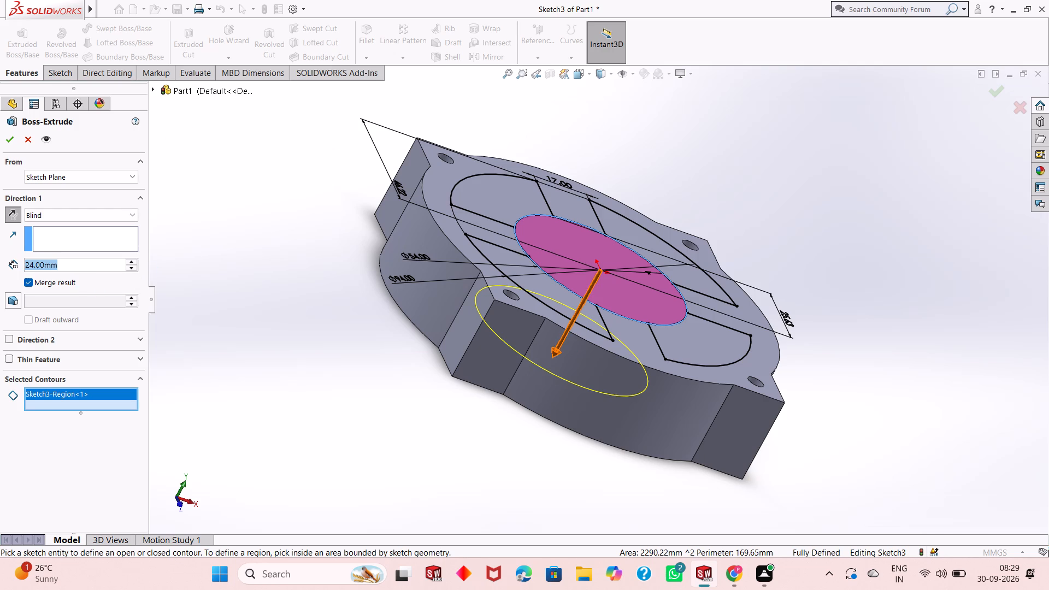
key(5)
key(Return)
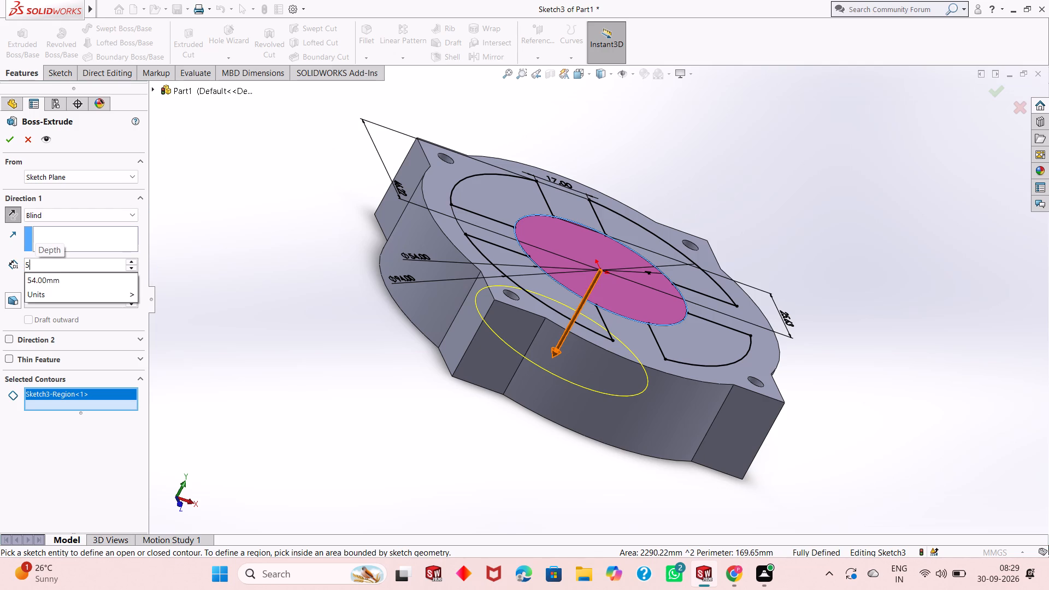
click(7, 143)
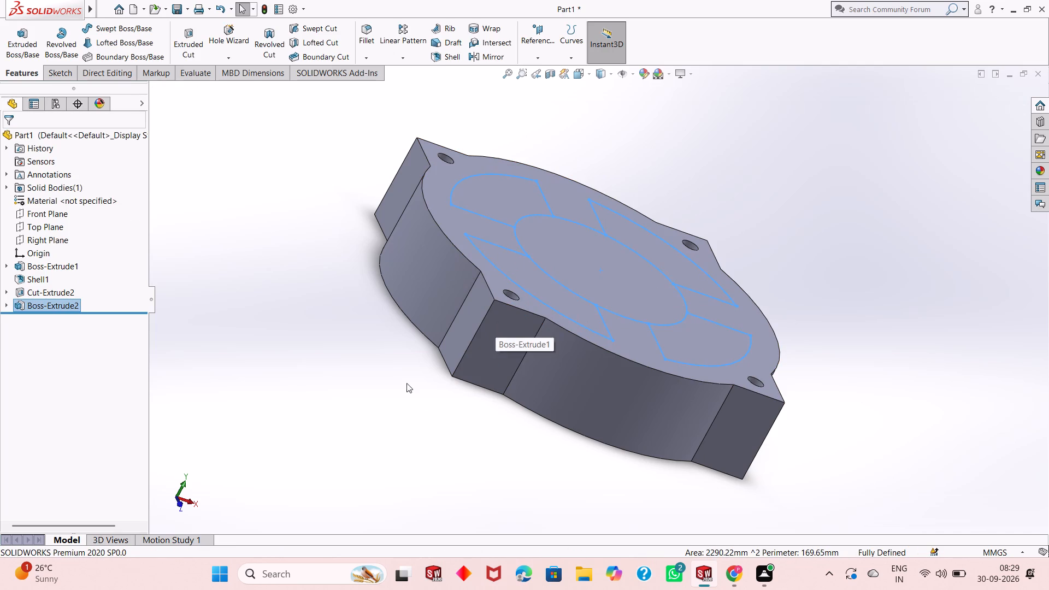
middle_drag(399, 370, 494, 195)
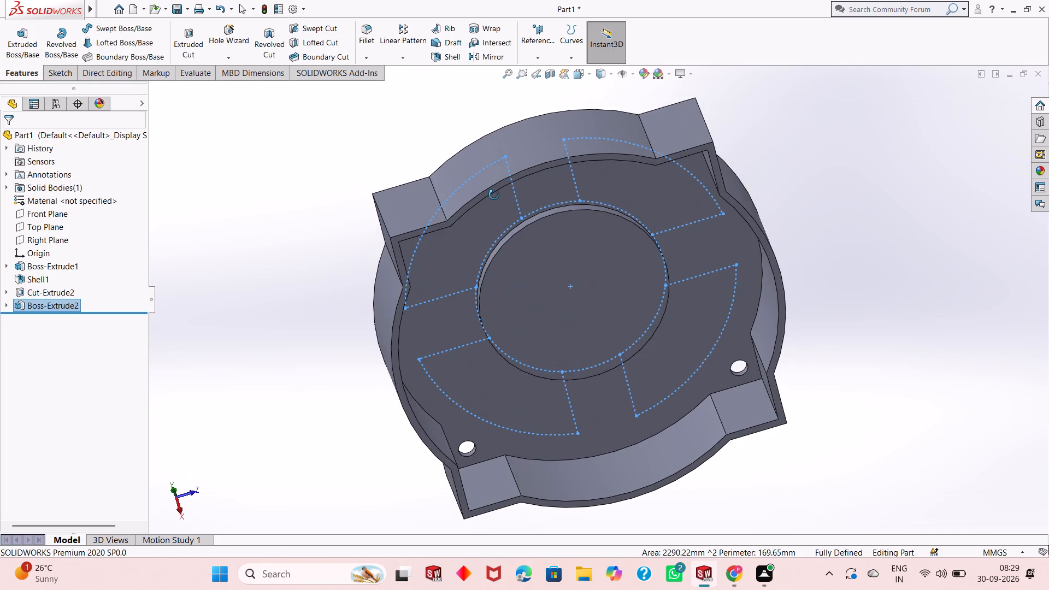
middle_drag(494, 195, 498, 194)
click(327, 255)
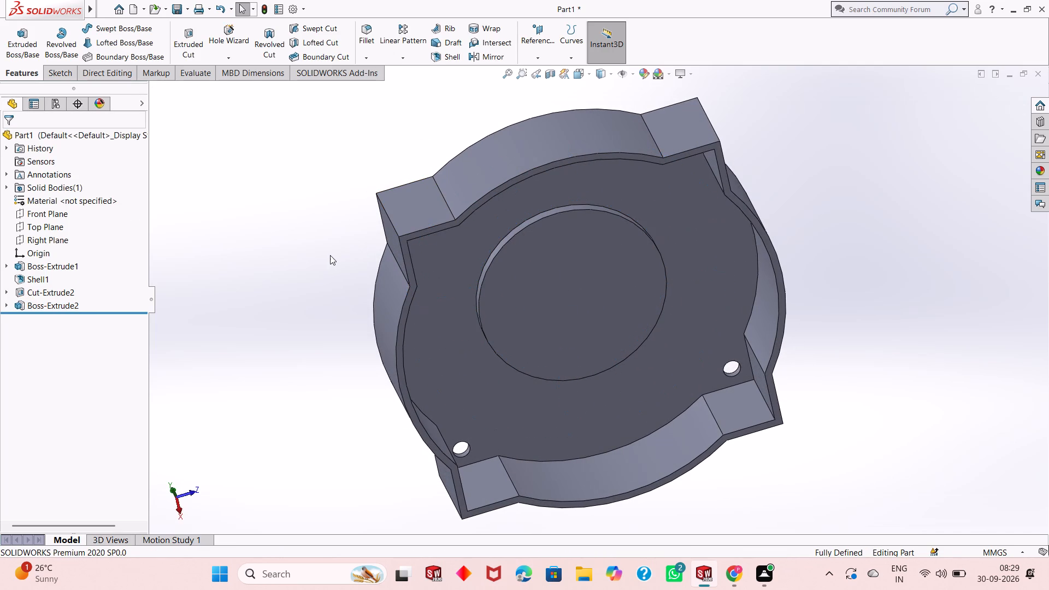
Examine the central hub boss and the interior of the shelled housing from several angles.
middle_drag(346, 244, 387, 232)
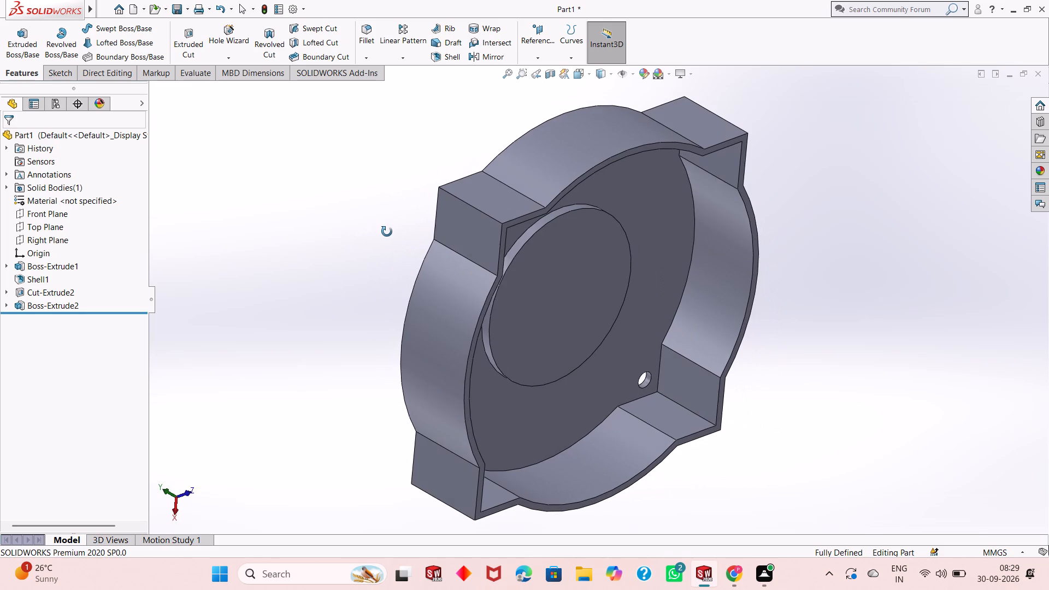
middle_drag(387, 232, 307, 248)
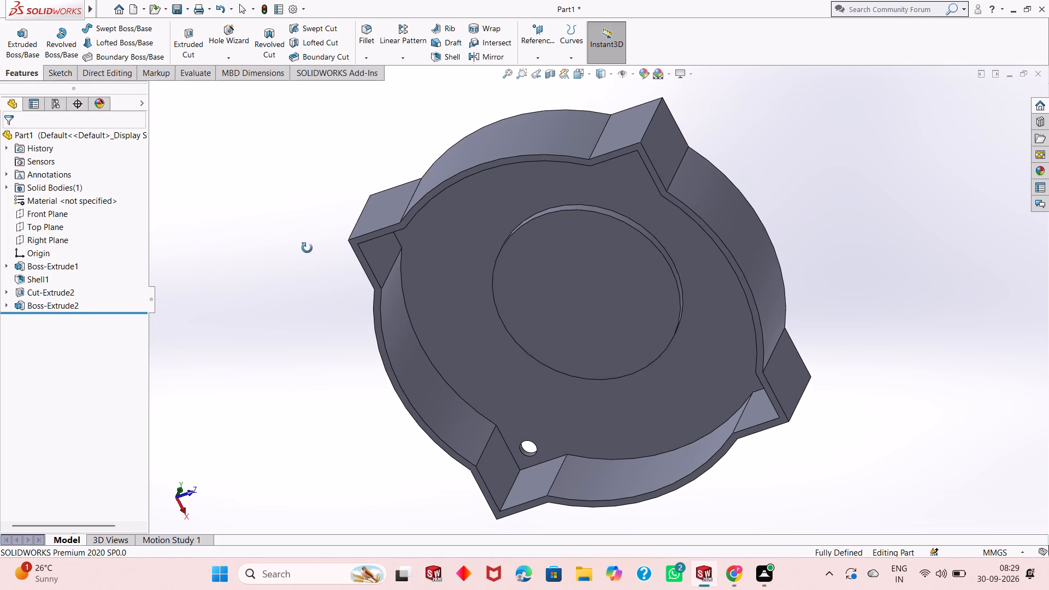
middle_drag(307, 248, 307, 249)
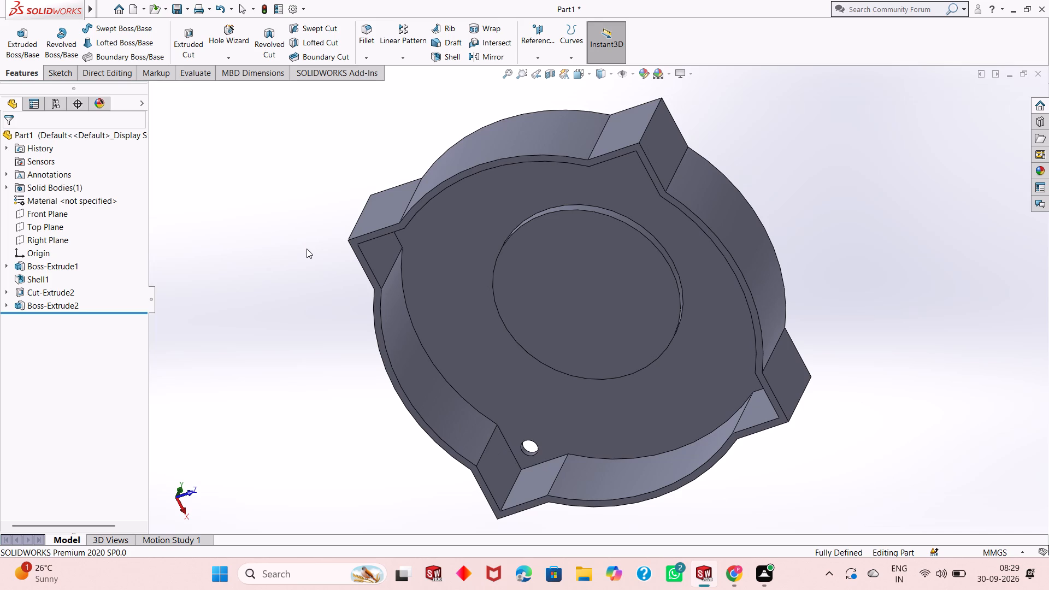
middle_drag(237, 293, 268, 286)
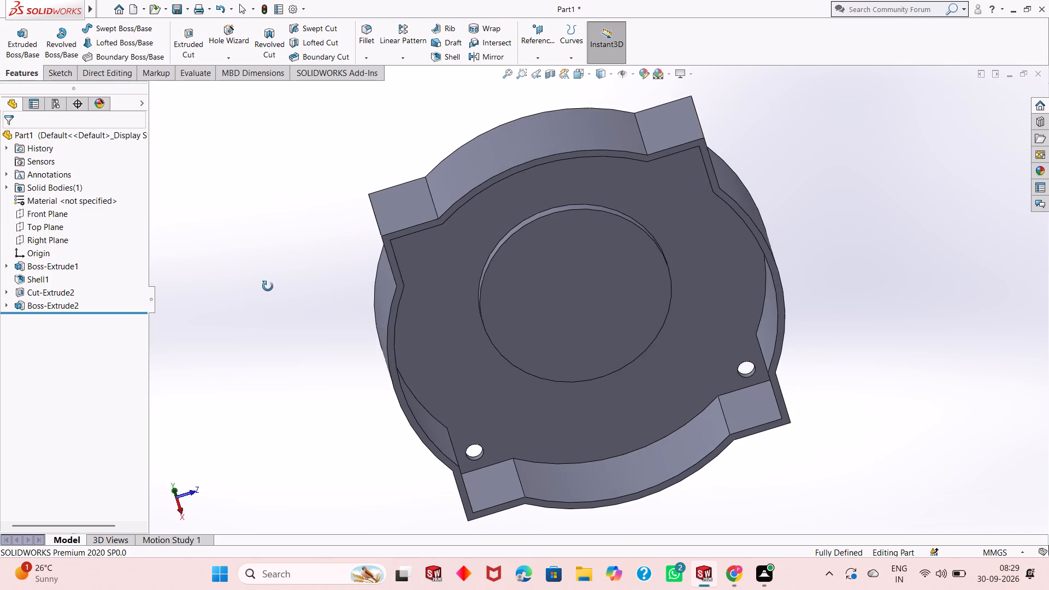
middle_drag(268, 286, 268, 337)
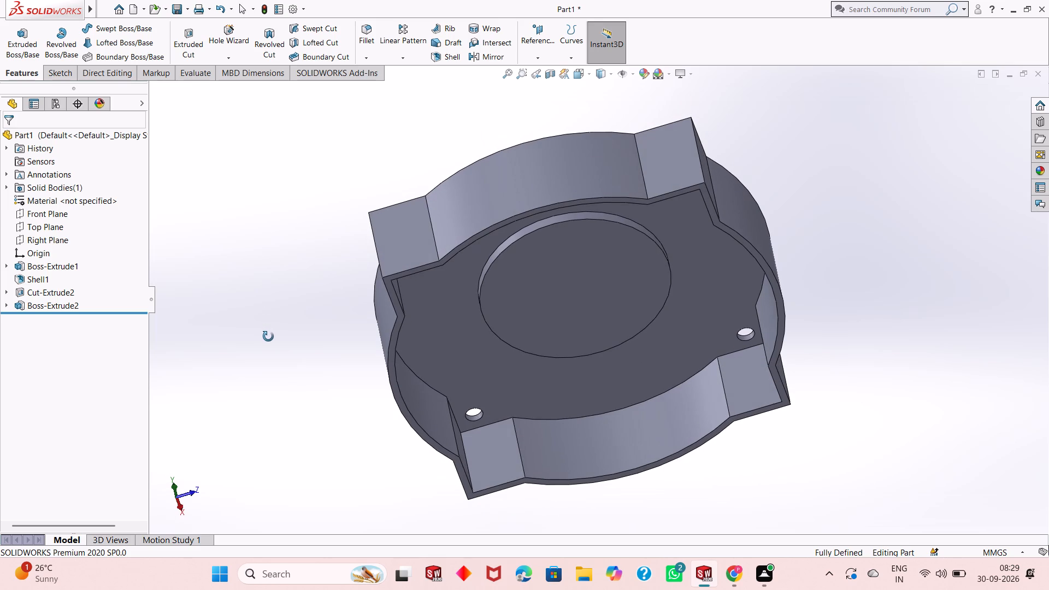
middle_drag(268, 337, 255, 351)
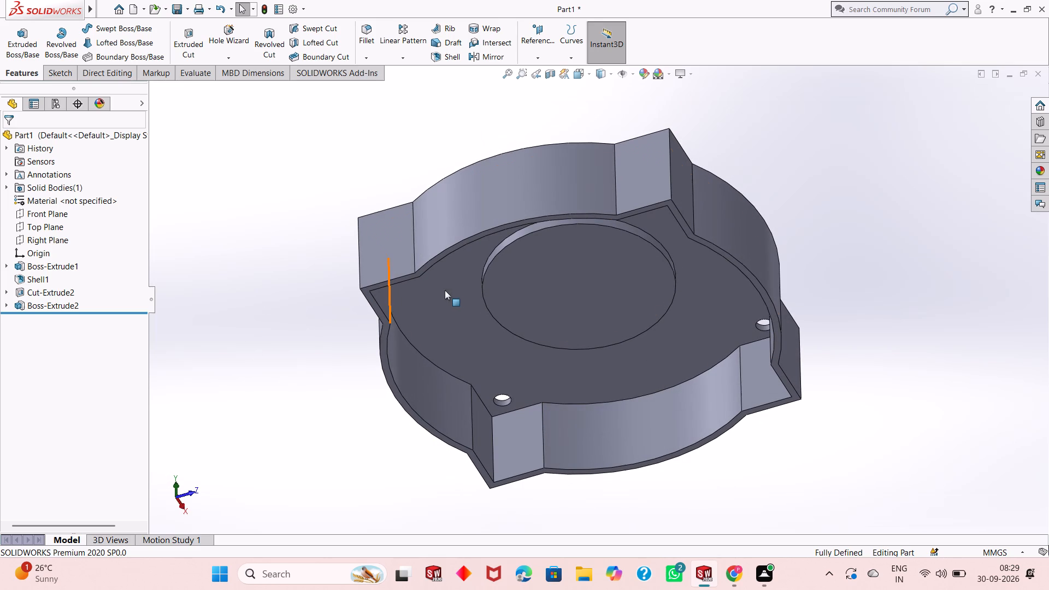
middle_drag(356, 366, 414, 312)
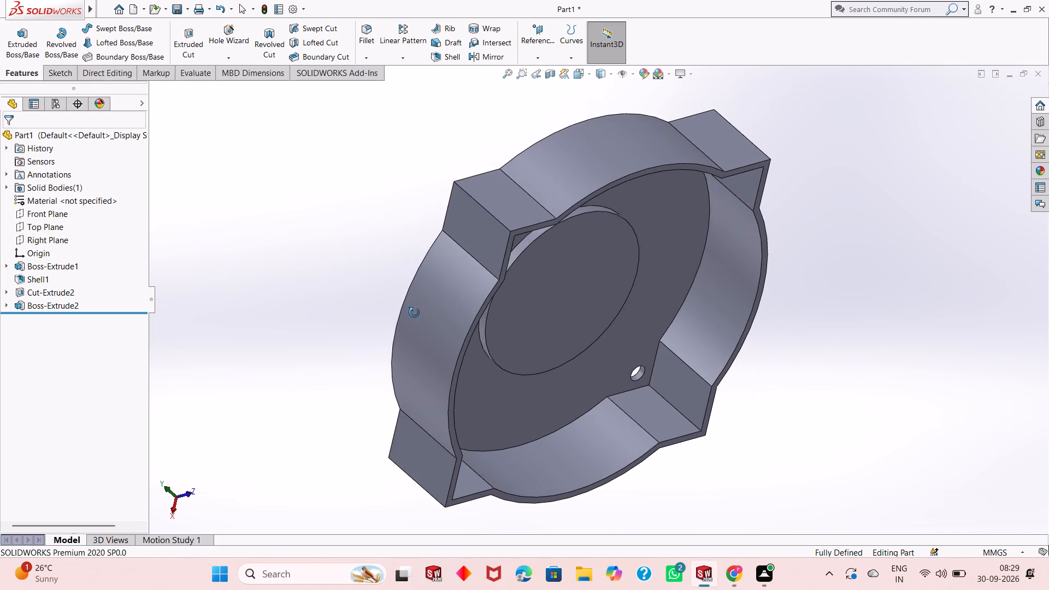
middle_drag(414, 312, 337, 366)
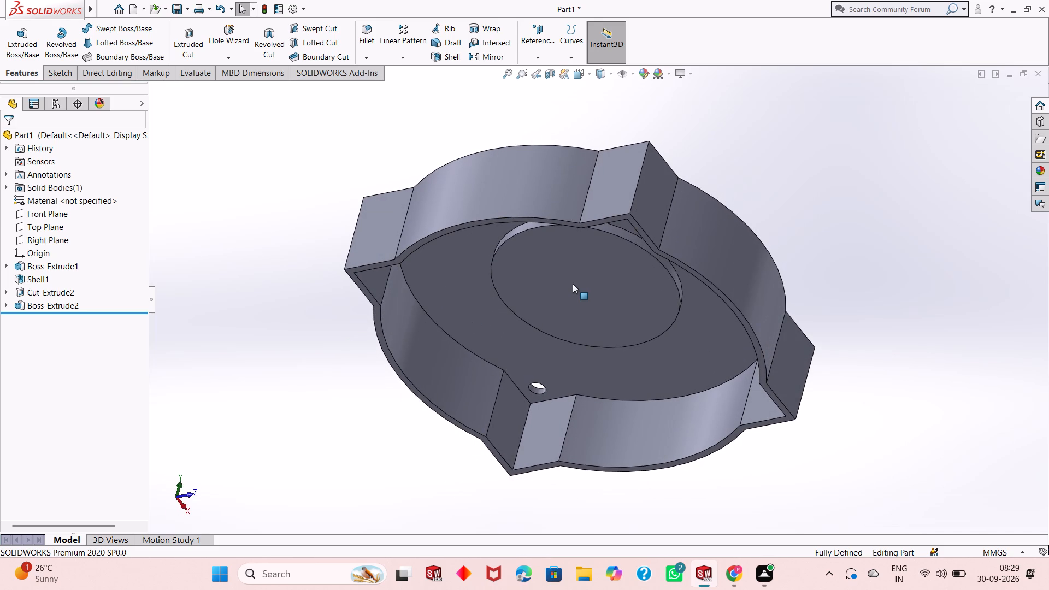
scroll(577, 270, down, 2)
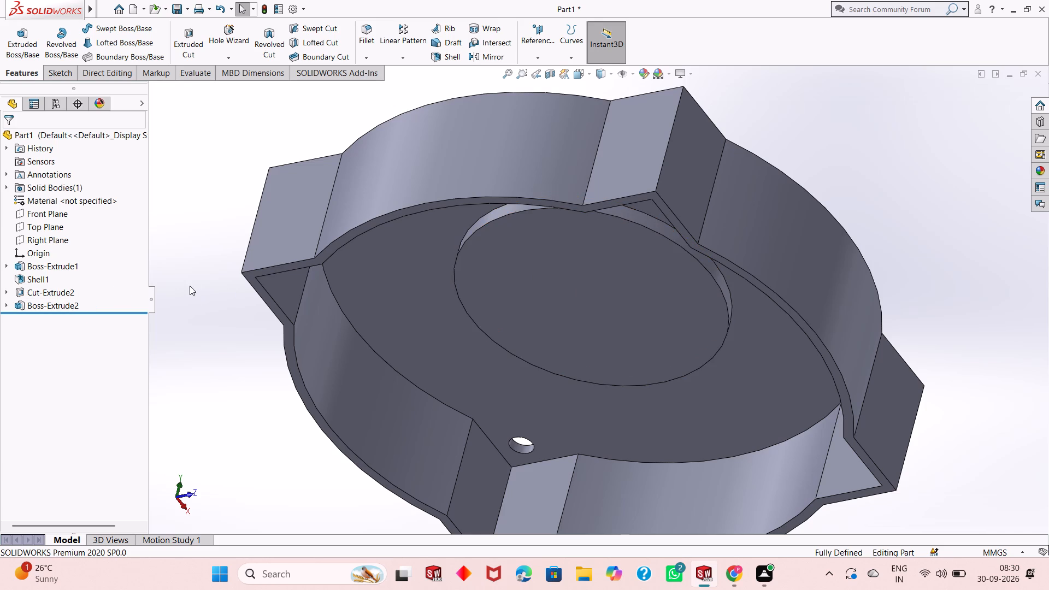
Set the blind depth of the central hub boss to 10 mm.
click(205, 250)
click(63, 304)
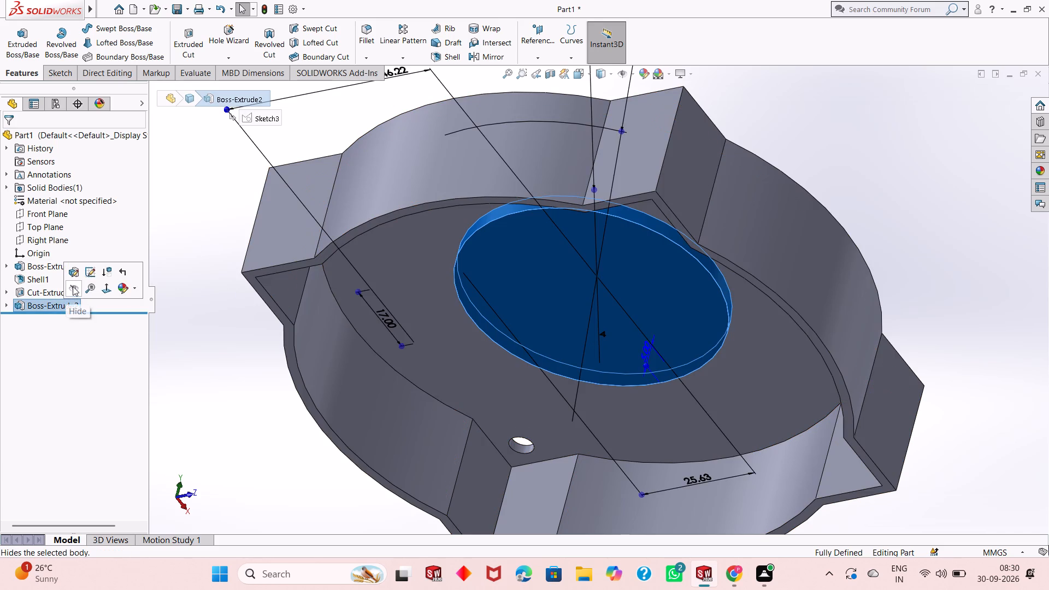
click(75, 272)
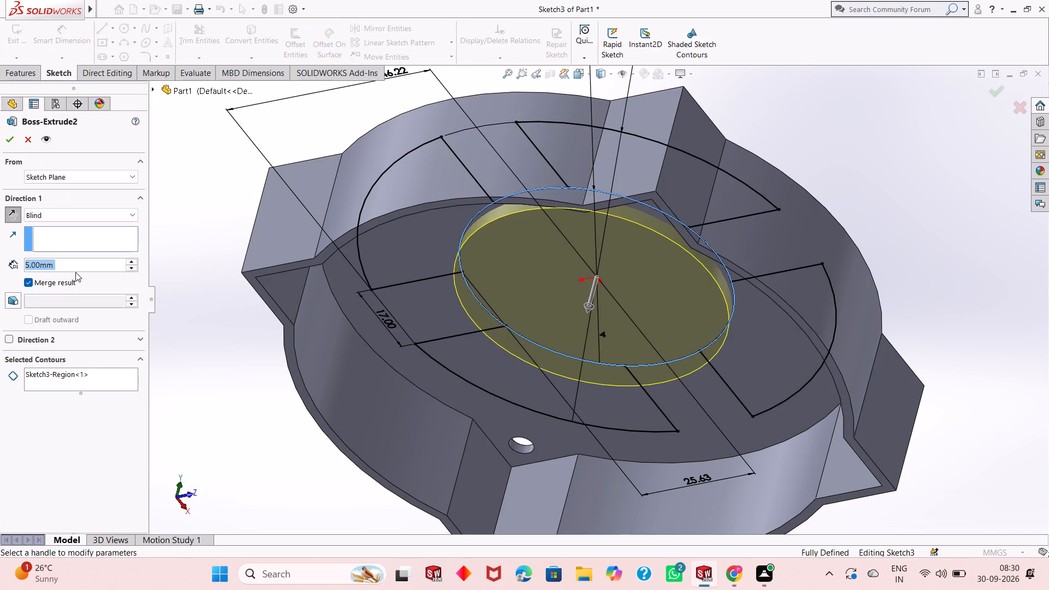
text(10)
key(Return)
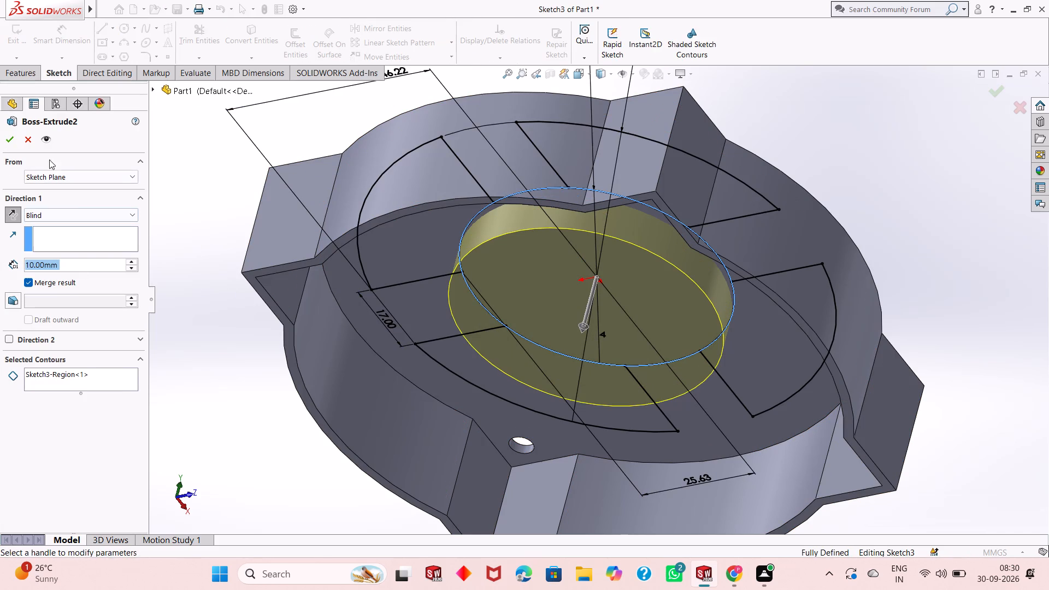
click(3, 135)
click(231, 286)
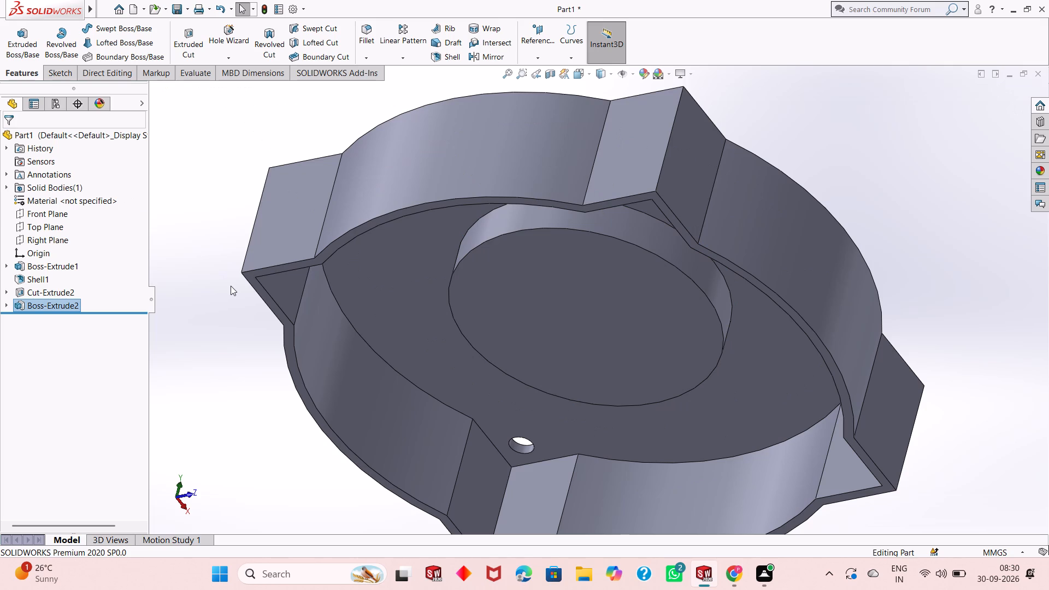
Using the hub boss's sketch, extrude-cut the four arc-shaped regions between the spokes to a blind depth of 5 mm.
scroll(585, 349, up, 3)
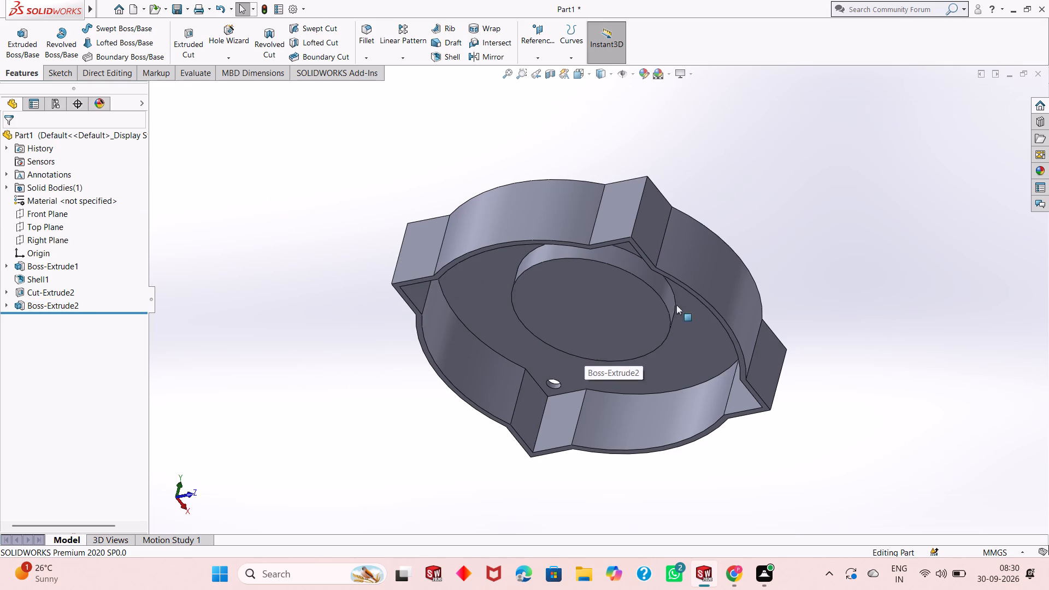
middle_drag(768, 223, 693, 364)
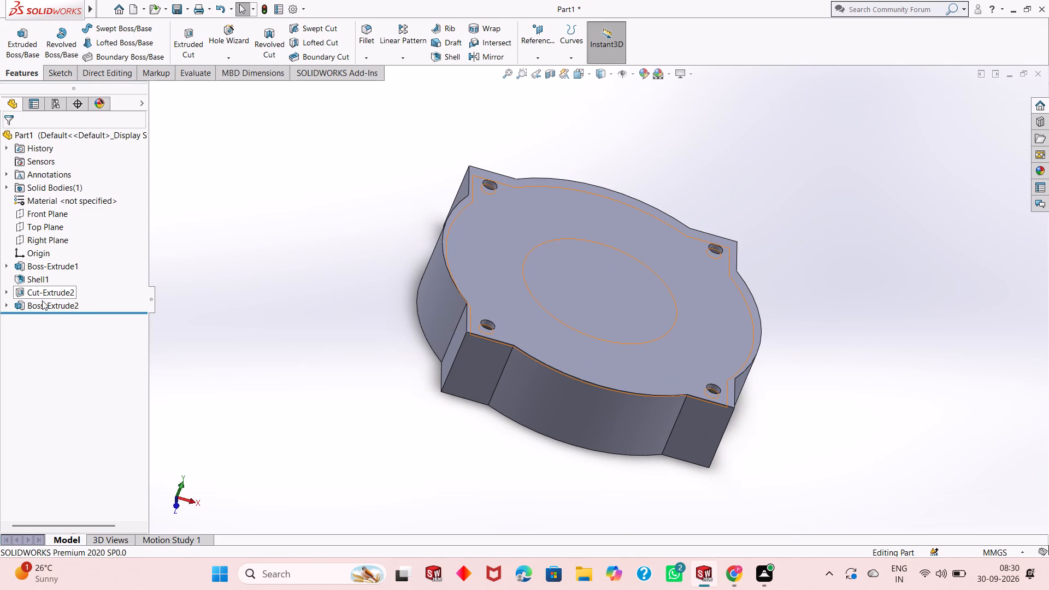
click(8, 302)
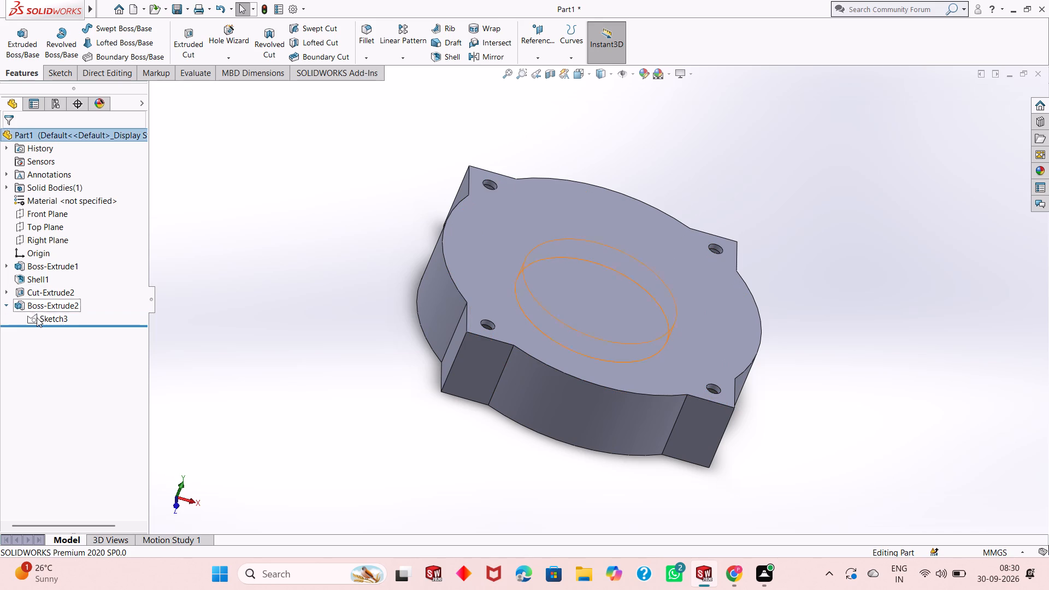
click(37, 317)
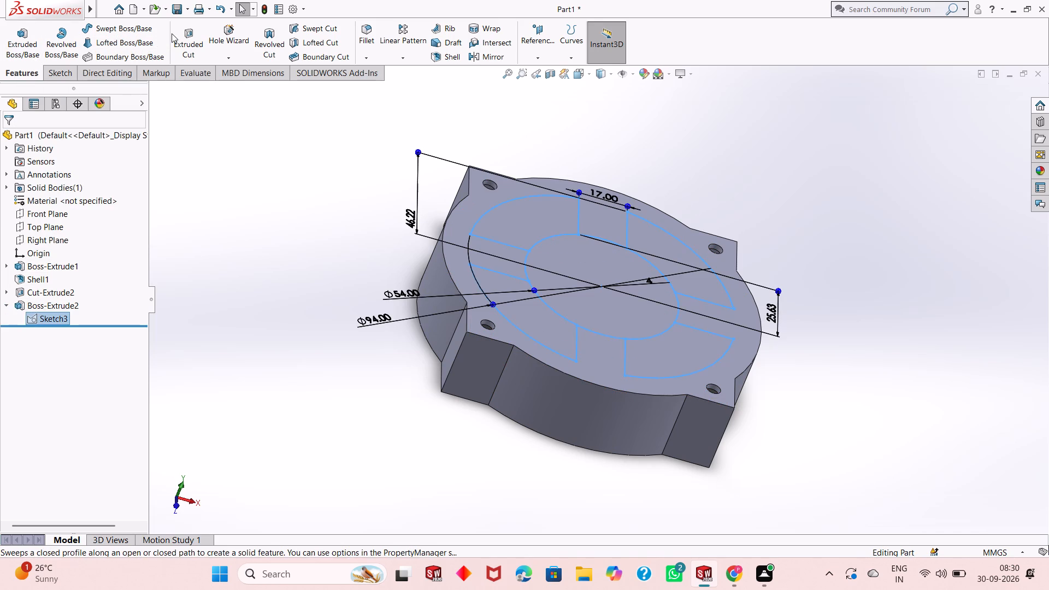
click(183, 41)
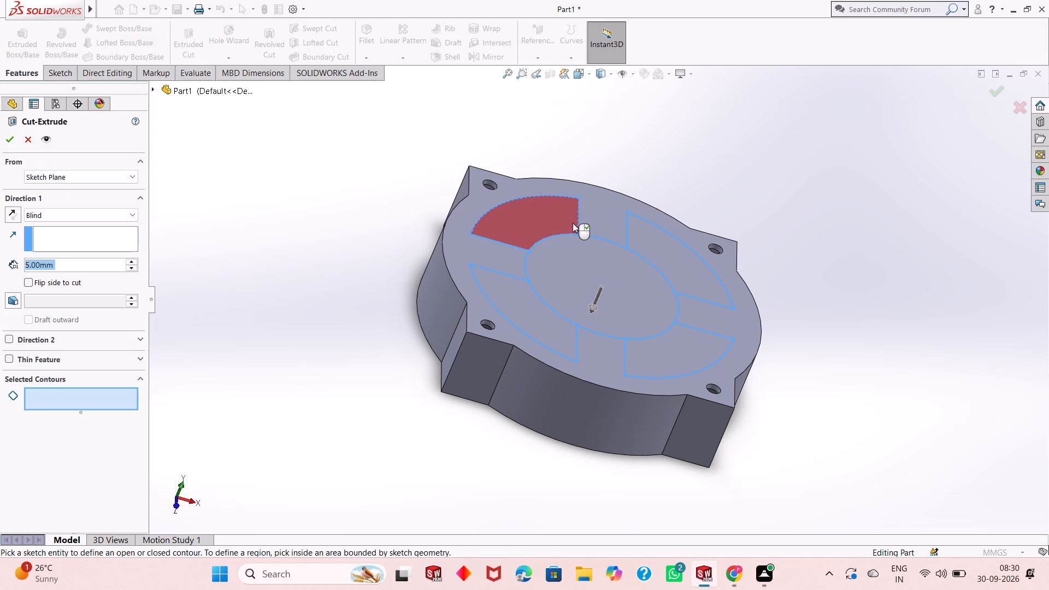
click(591, 222)
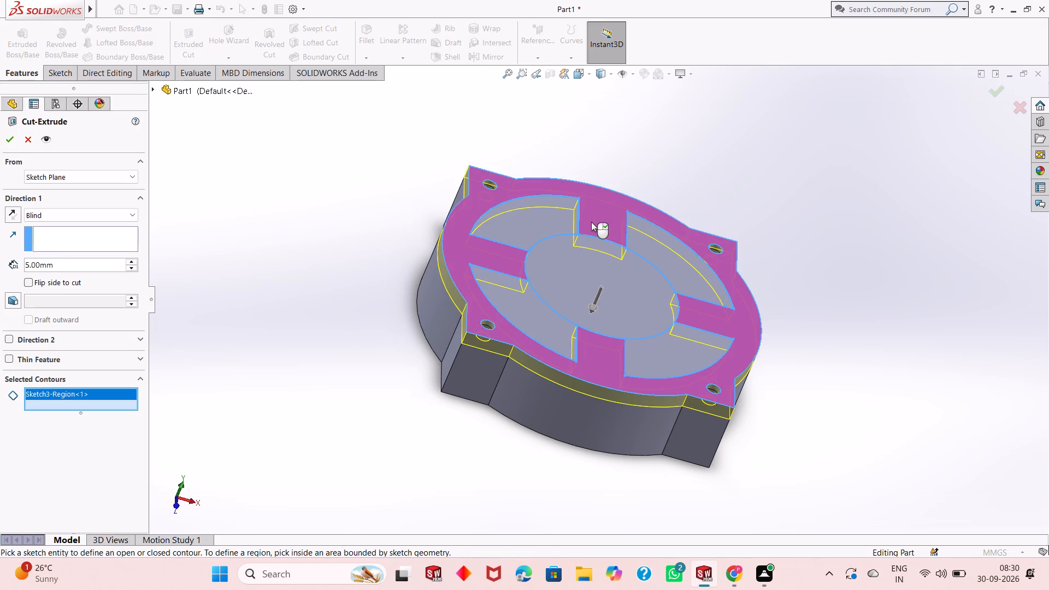
key(Escape)
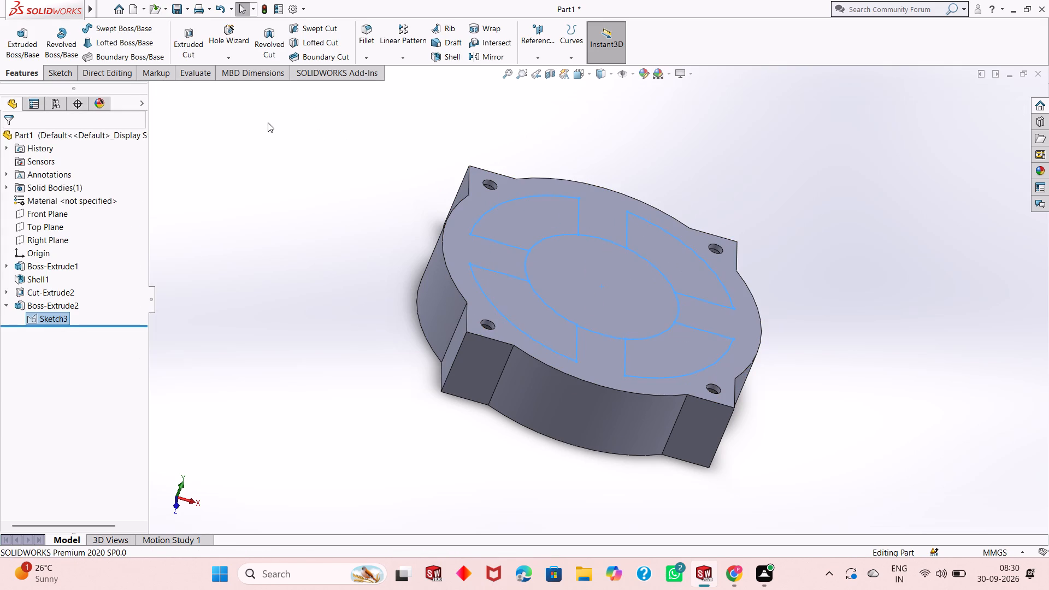
click(187, 51)
click(534, 220)
click(651, 229)
click(519, 306)
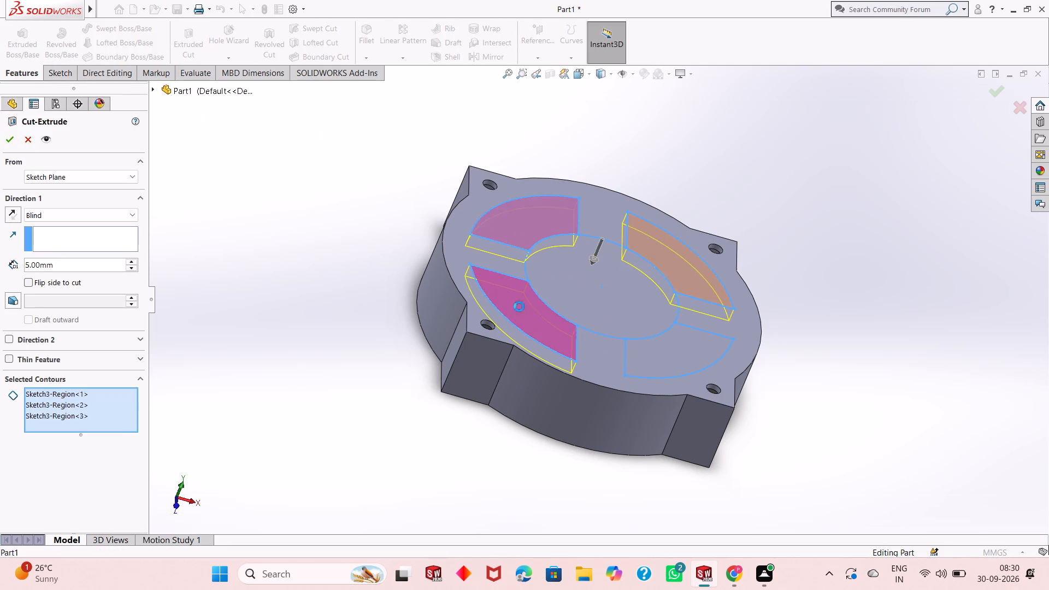
click(662, 350)
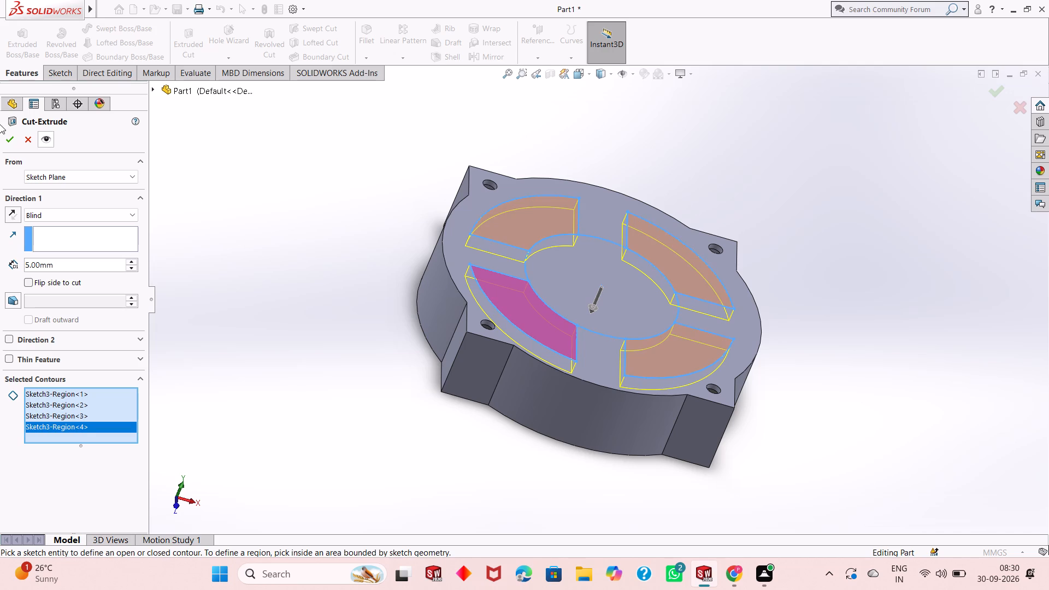
click(7, 137)
click(291, 225)
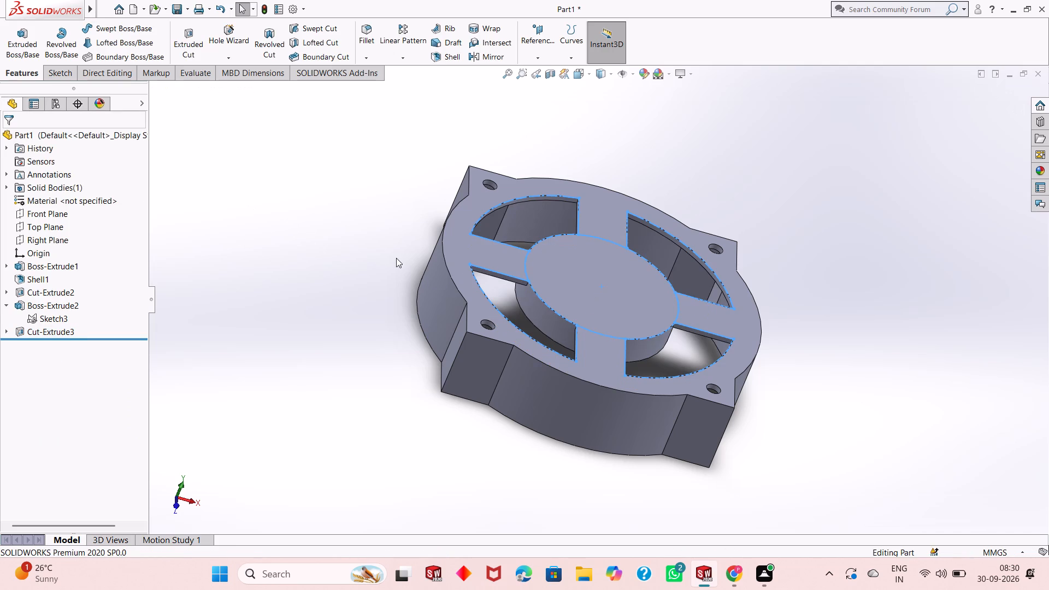
Set the blind depth of the central hub boss to 5 mm.
middle_drag(397, 258, 384, 131)
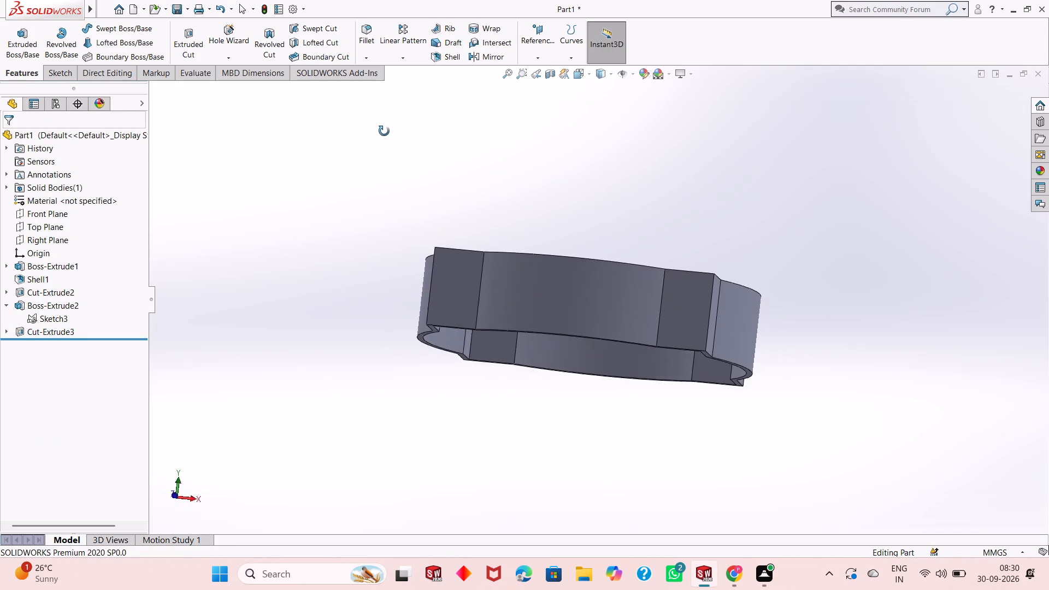
middle_drag(384, 131, 387, 196)
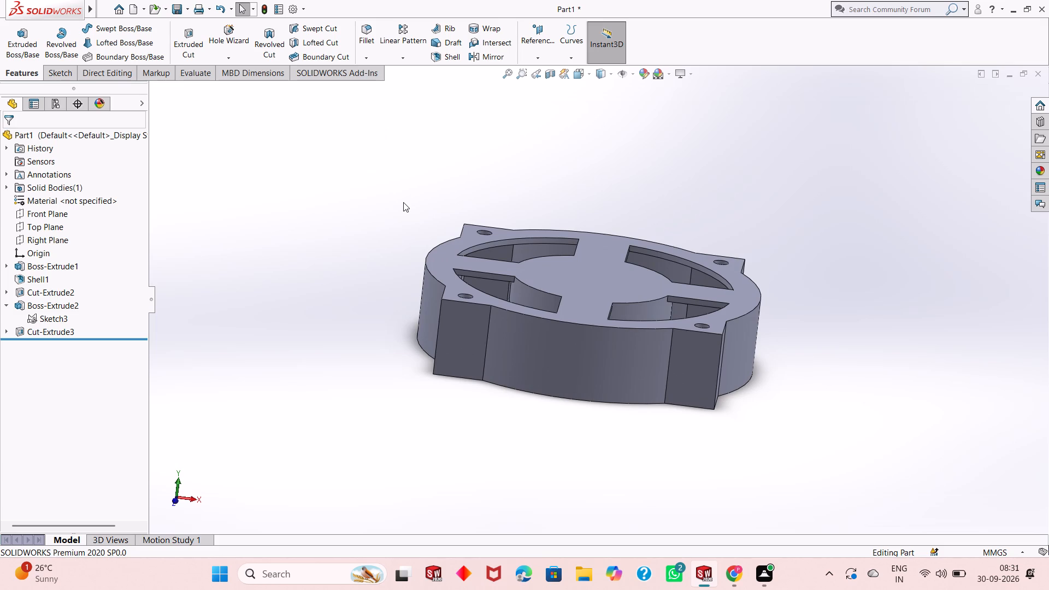
middle_drag(402, 203, 397, 222)
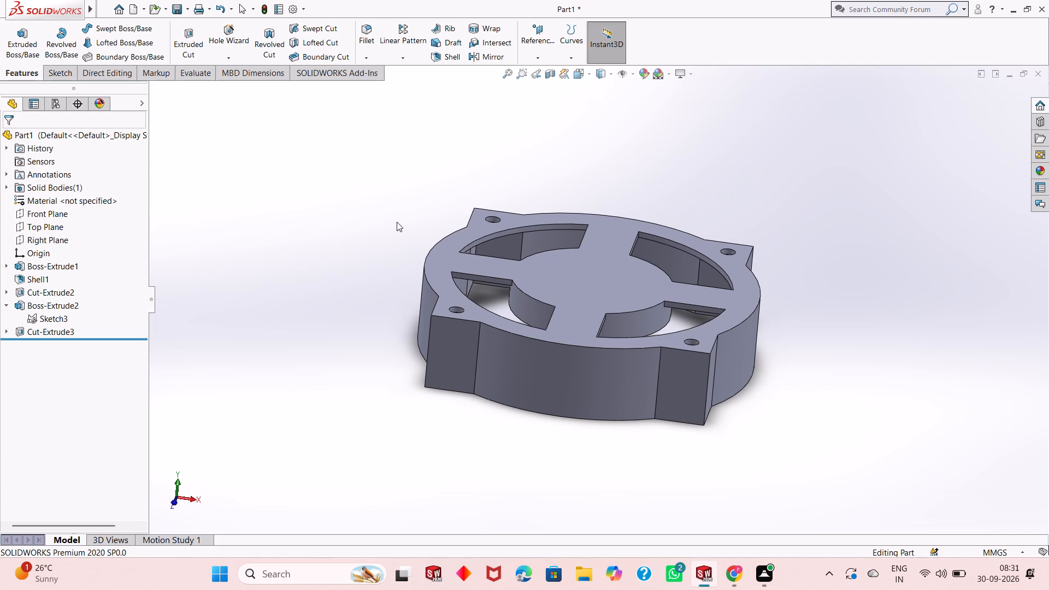
click(213, 283)
click(51, 303)
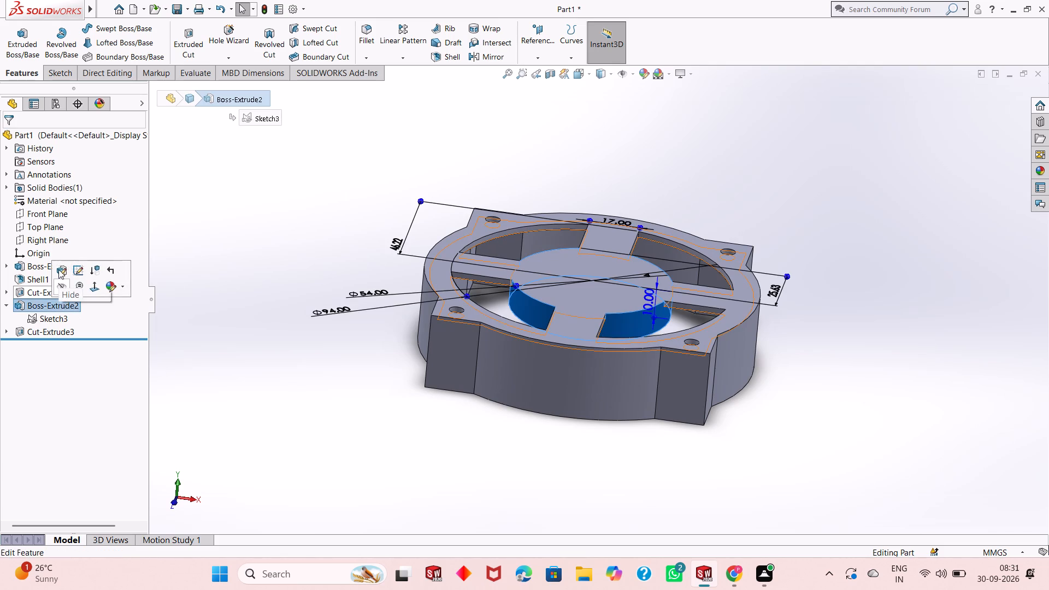
click(58, 263)
key(5)
key(Return)
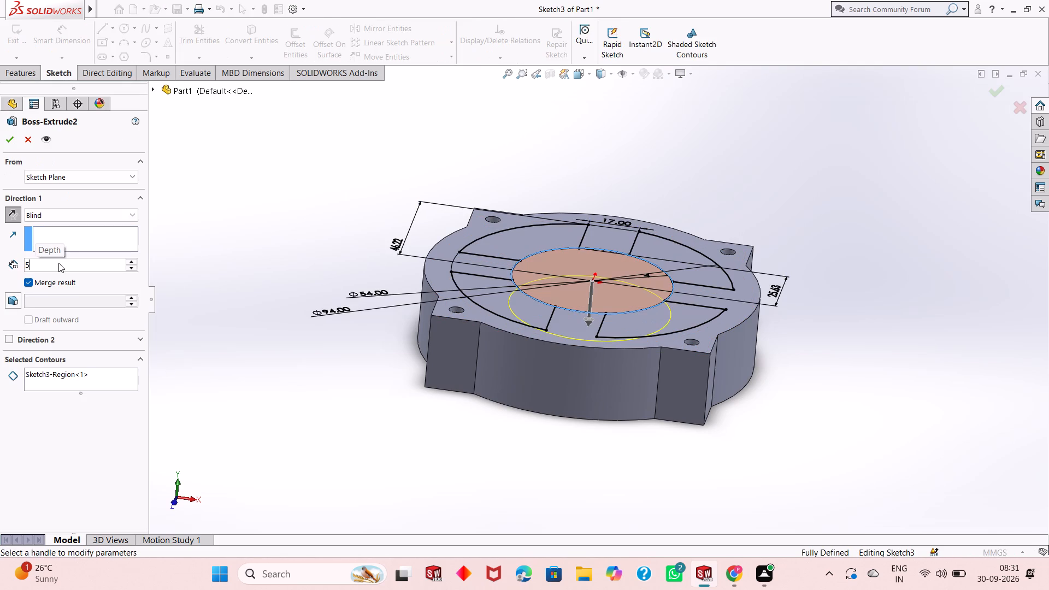
click(17, 138)
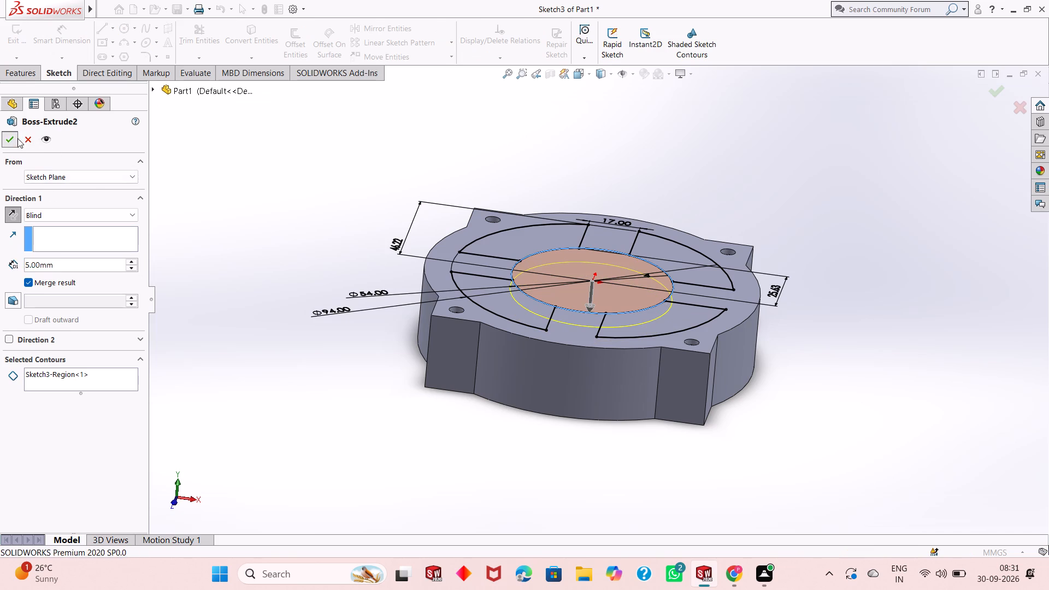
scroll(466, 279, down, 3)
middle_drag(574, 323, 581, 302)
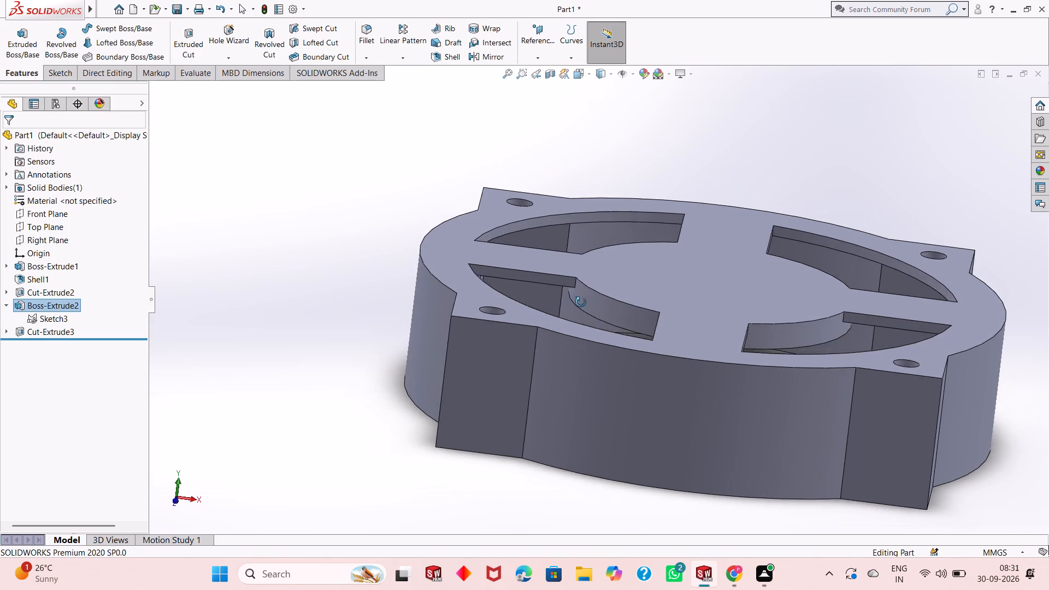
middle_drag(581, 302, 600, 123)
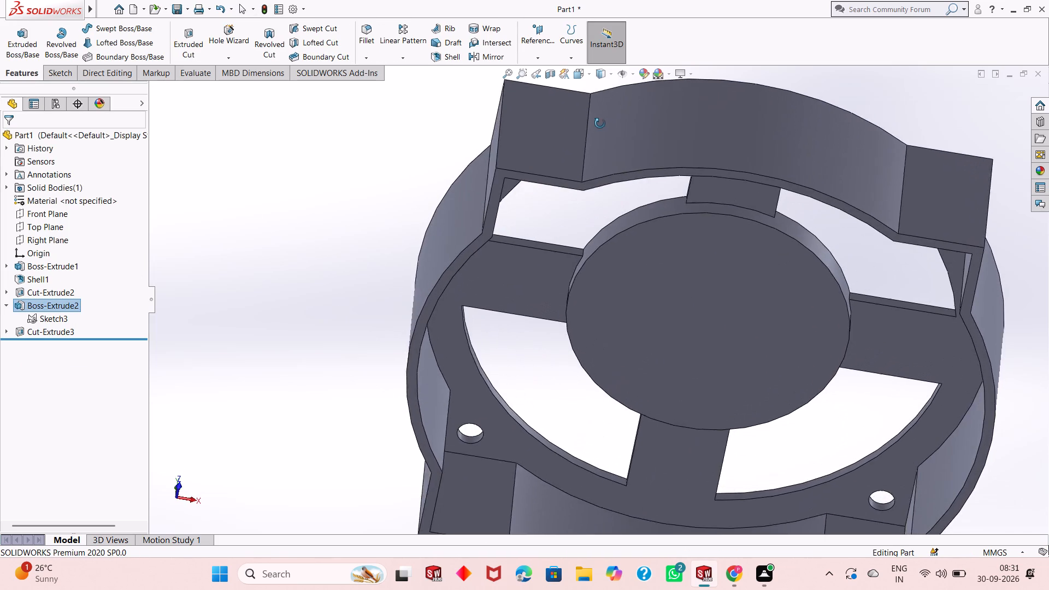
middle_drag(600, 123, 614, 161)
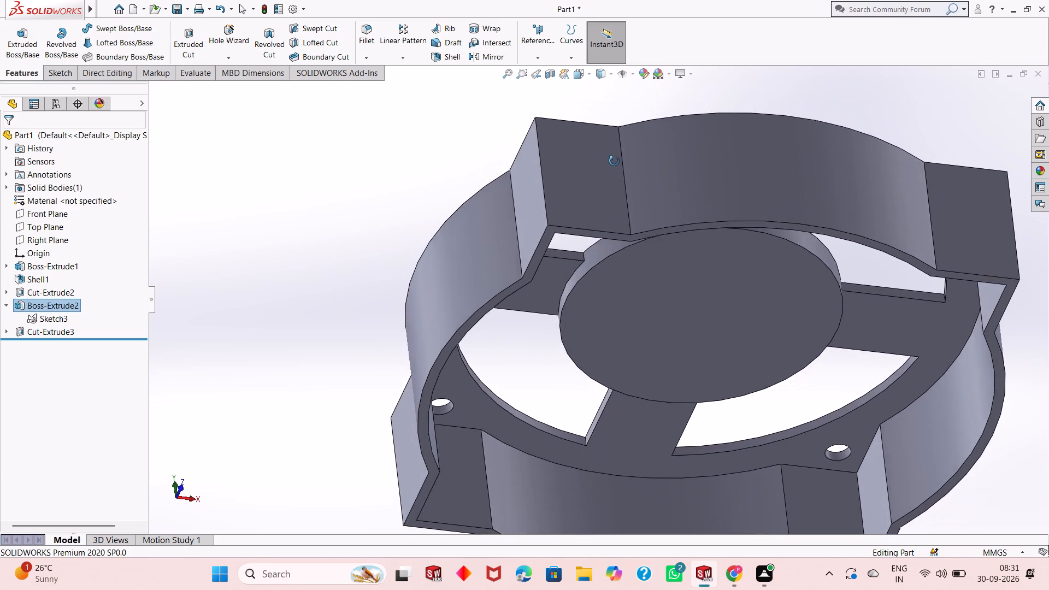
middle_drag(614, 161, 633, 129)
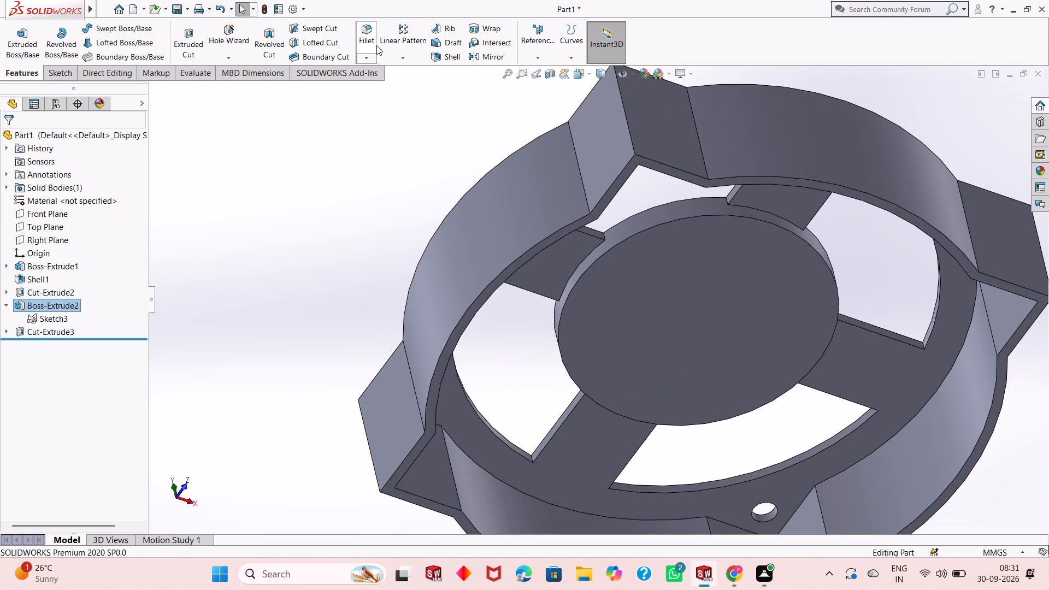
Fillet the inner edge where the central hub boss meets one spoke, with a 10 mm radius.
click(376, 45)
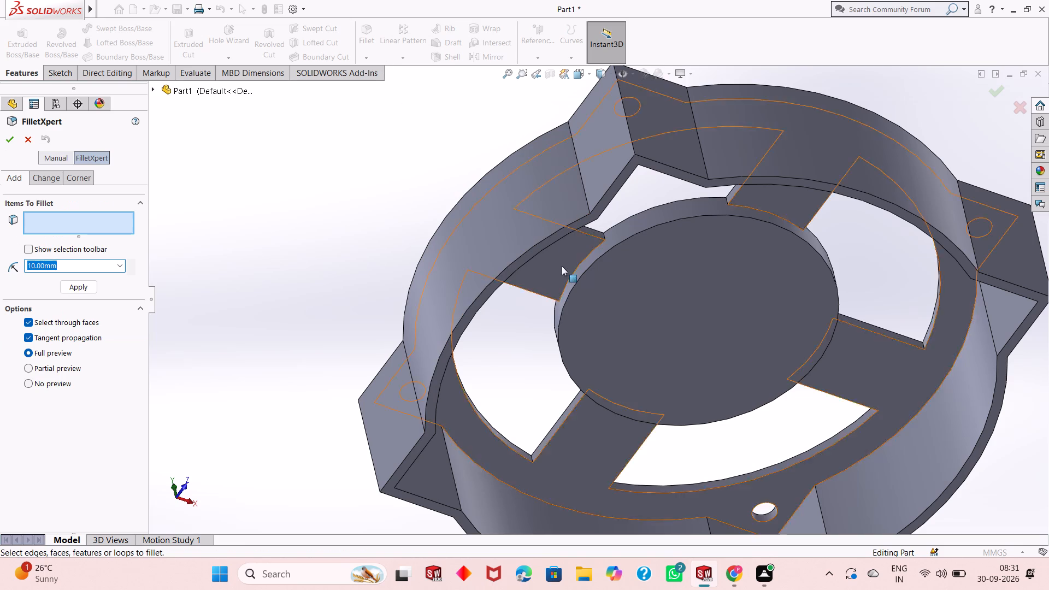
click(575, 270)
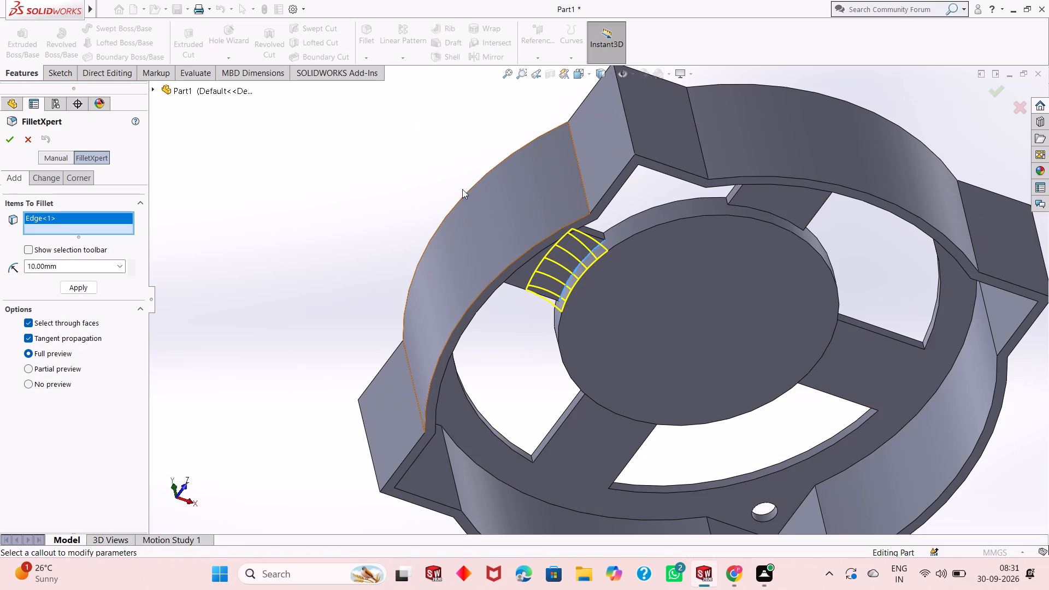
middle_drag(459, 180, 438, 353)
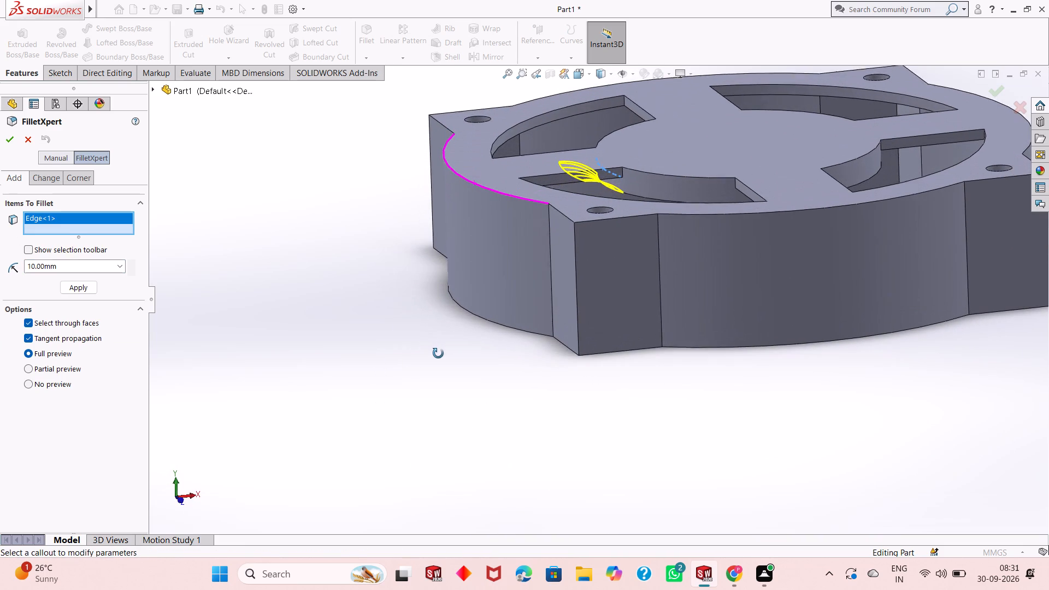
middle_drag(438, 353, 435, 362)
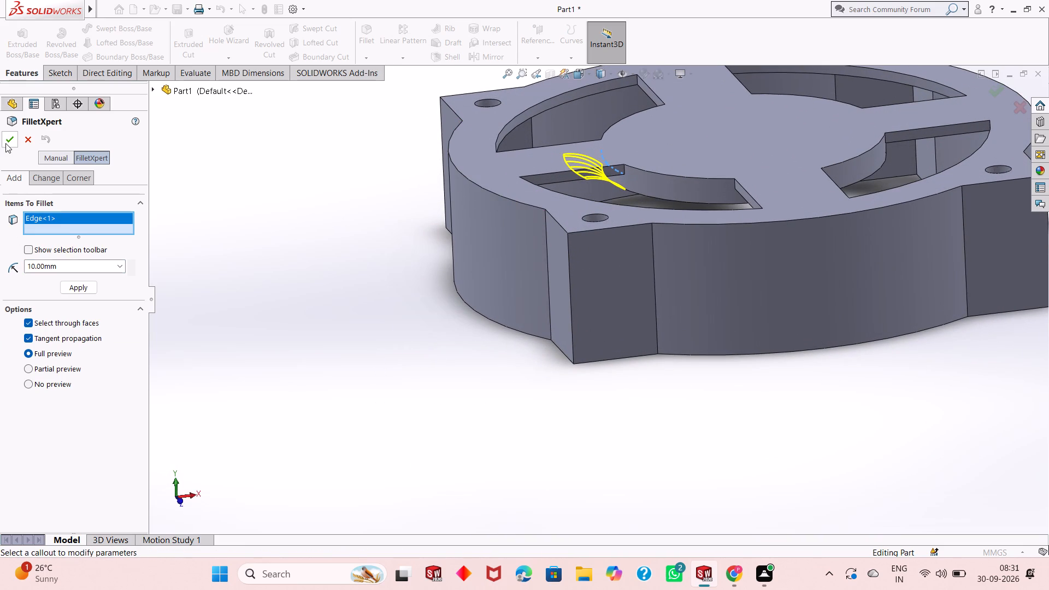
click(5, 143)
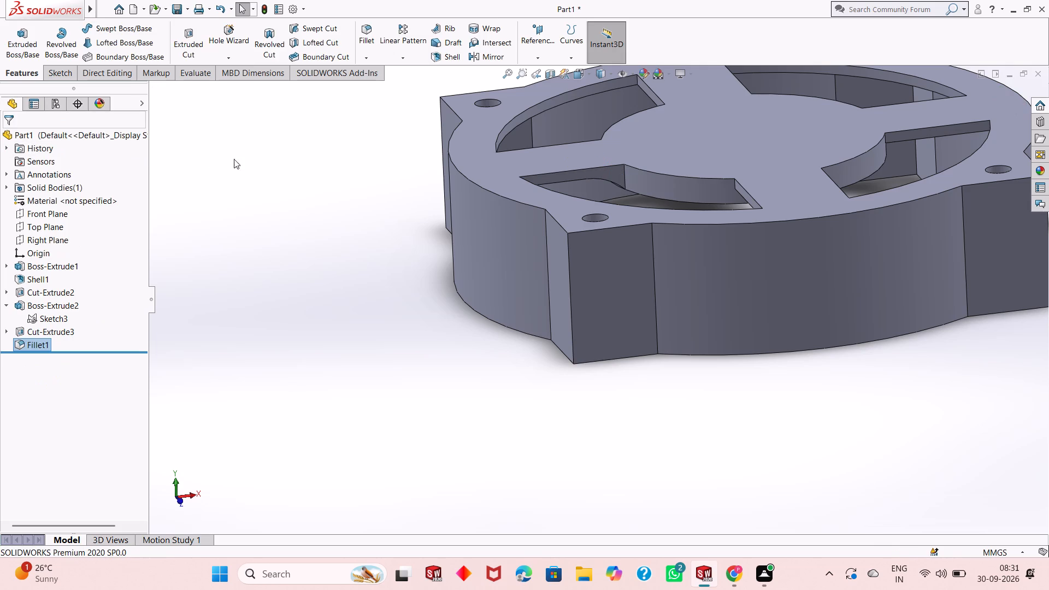
Examine the new fillet at the hub-to-spoke joint from inside the housing and through the arc-shaped openings.
middle_drag(680, 223, 721, 39)
scroll(656, 109, down, 1)
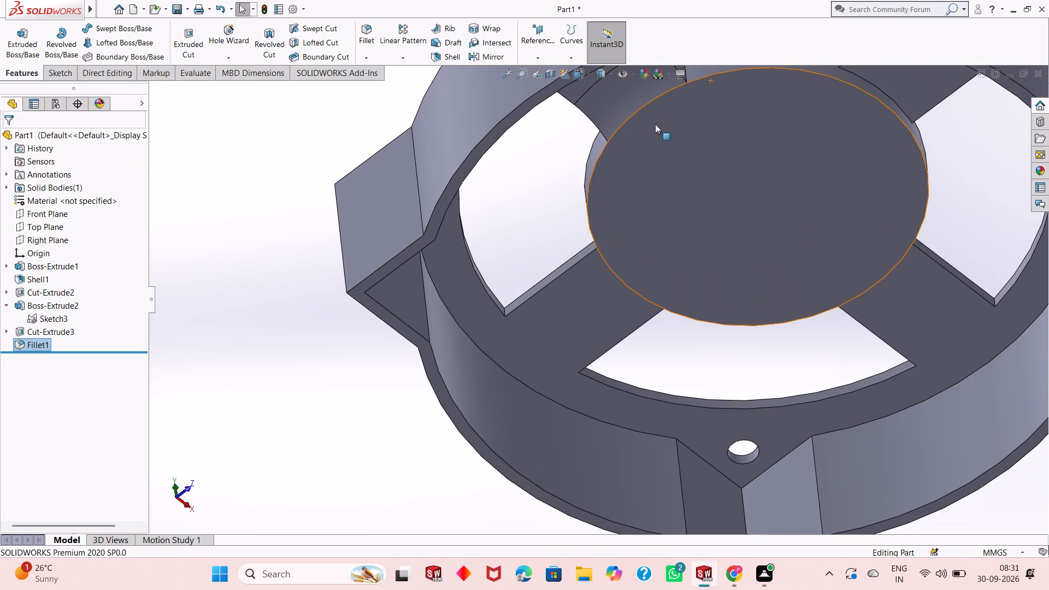
middle_drag(696, 146, 627, 205)
scroll(627, 204, up, 1)
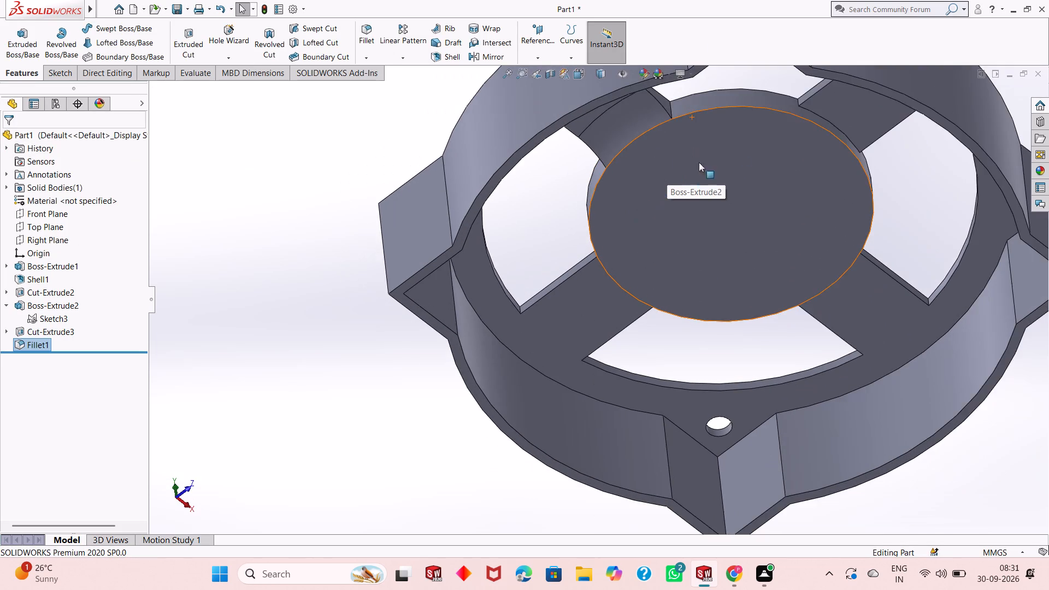
scroll(699, 162, up, 1)
middle_drag(735, 149, 693, 184)
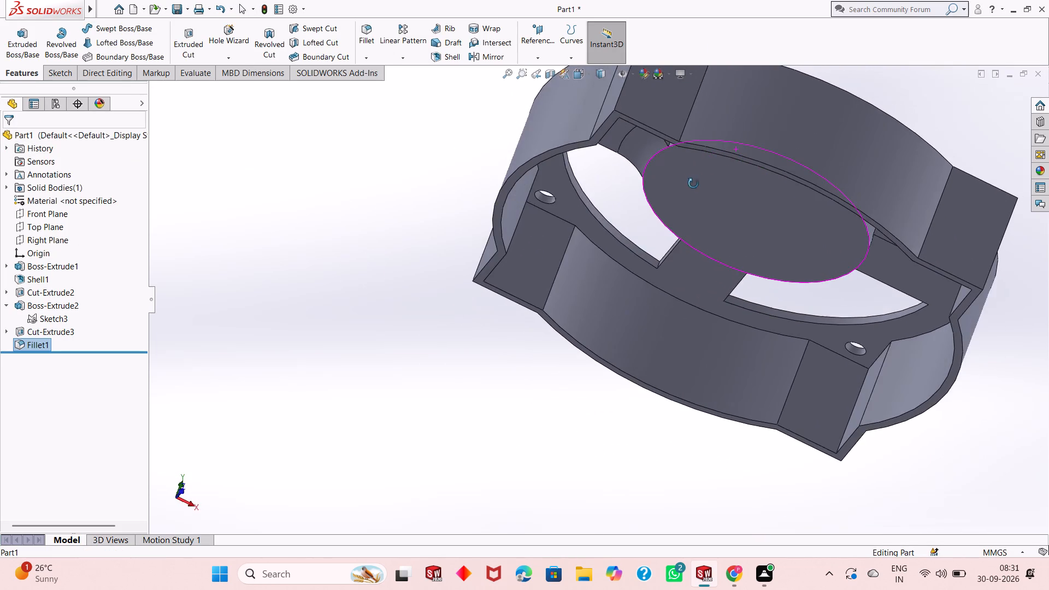
middle_drag(693, 184, 644, 374)
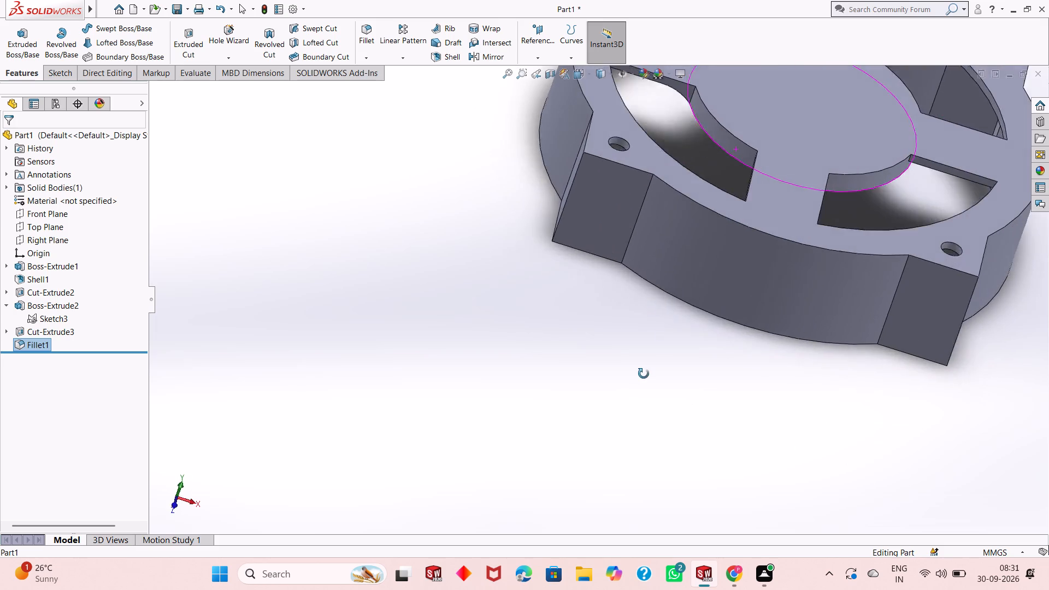
middle_drag(644, 374, 641, 376)
scroll(630, 347, up, 4)
scroll(715, 126, down, 2)
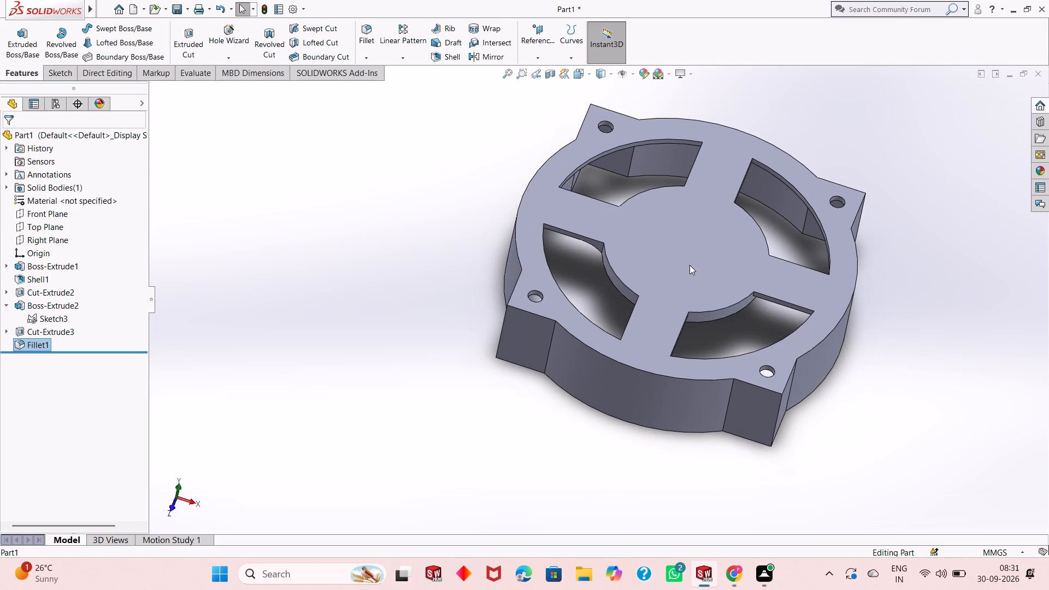
middle_drag(653, 264, 653, 215)
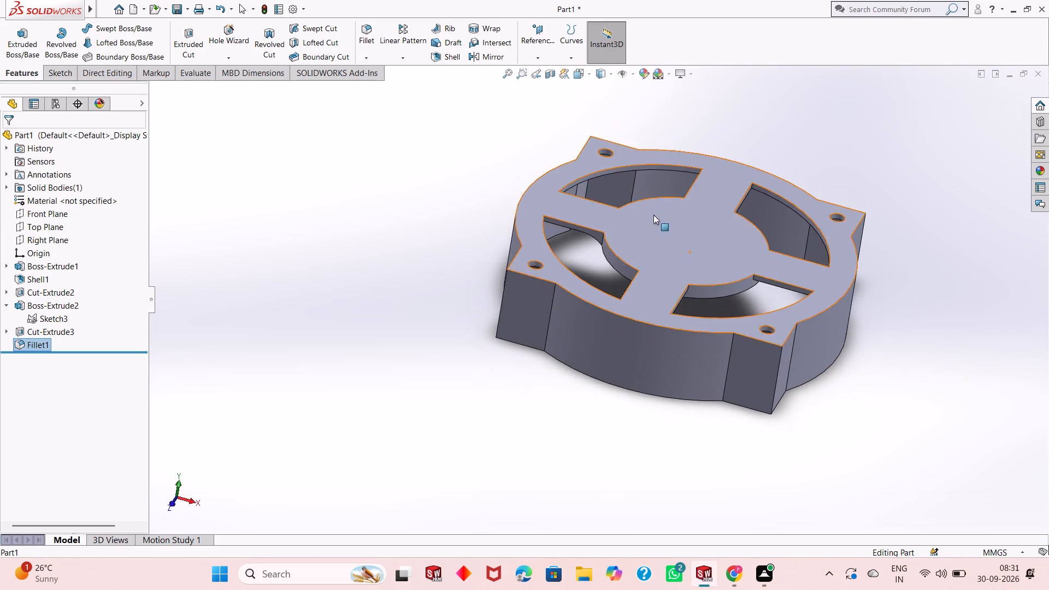
scroll(490, 278, down, 3)
scroll(697, 218, down, 6)
middle_drag(739, 240, 750, 211)
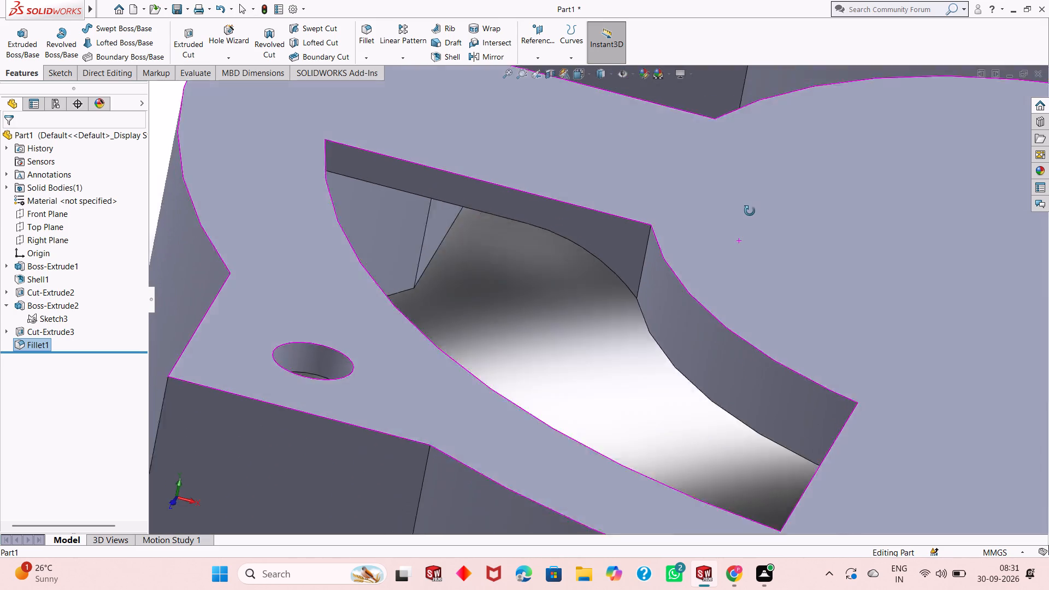
middle_drag(750, 211, 764, 206)
scroll(764, 206, up, 1)
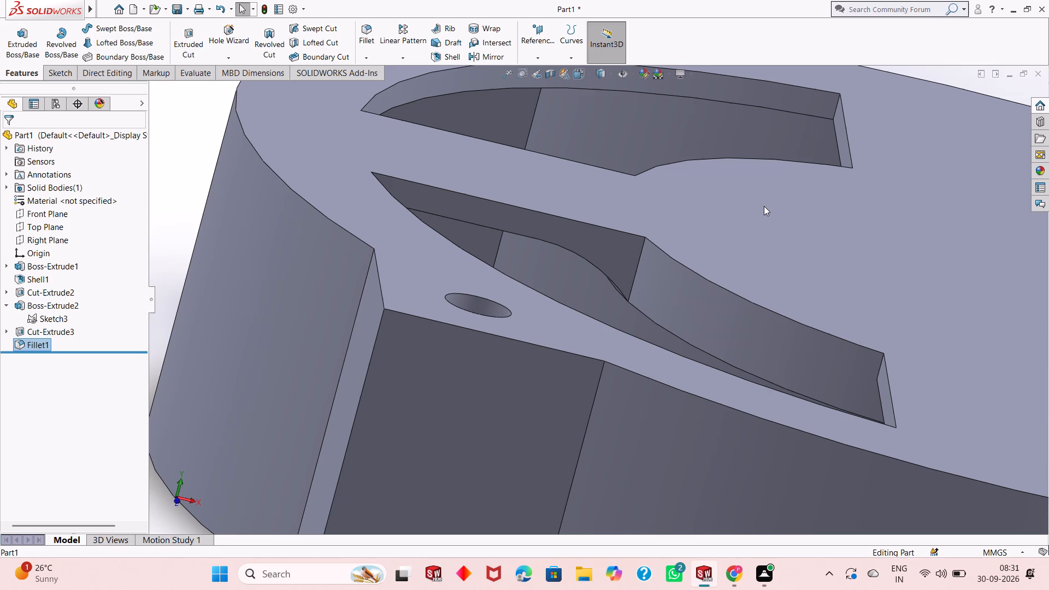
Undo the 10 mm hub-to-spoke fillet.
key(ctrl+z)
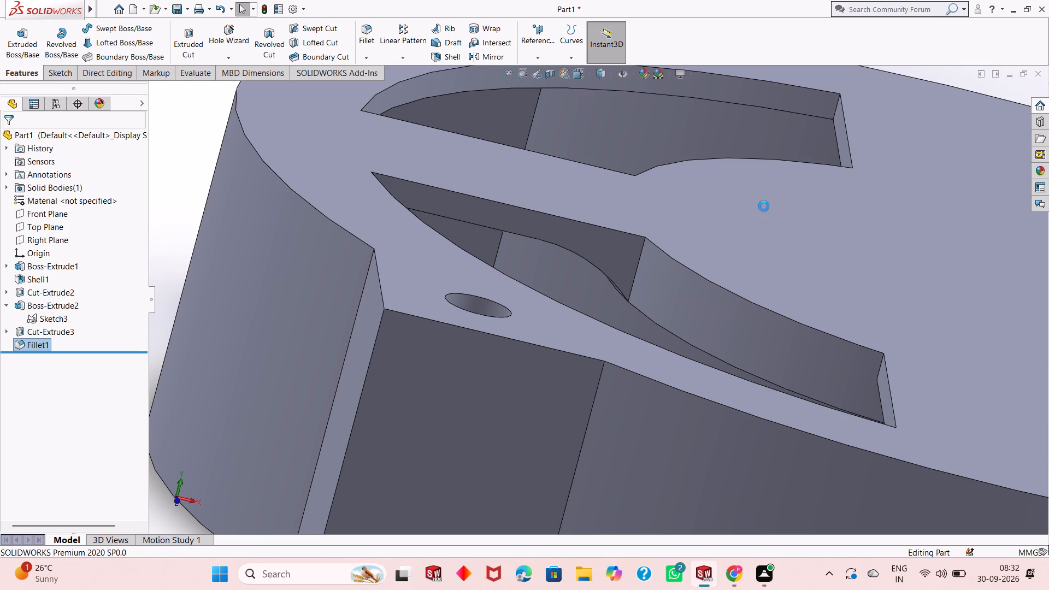
Fillet the inner edge where the central hub boss meets a spoke, with a 5 mm radius.
scroll(637, 273, up, 2)
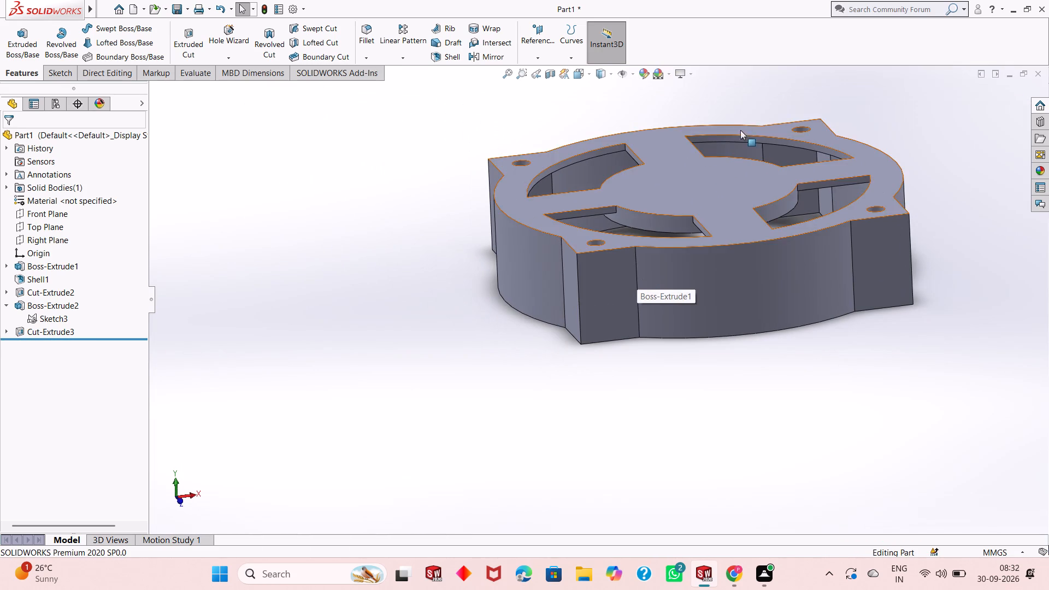
middle_drag(669, 264, 654, 322)
middle_click(654, 322)
middle_click(654, 322)
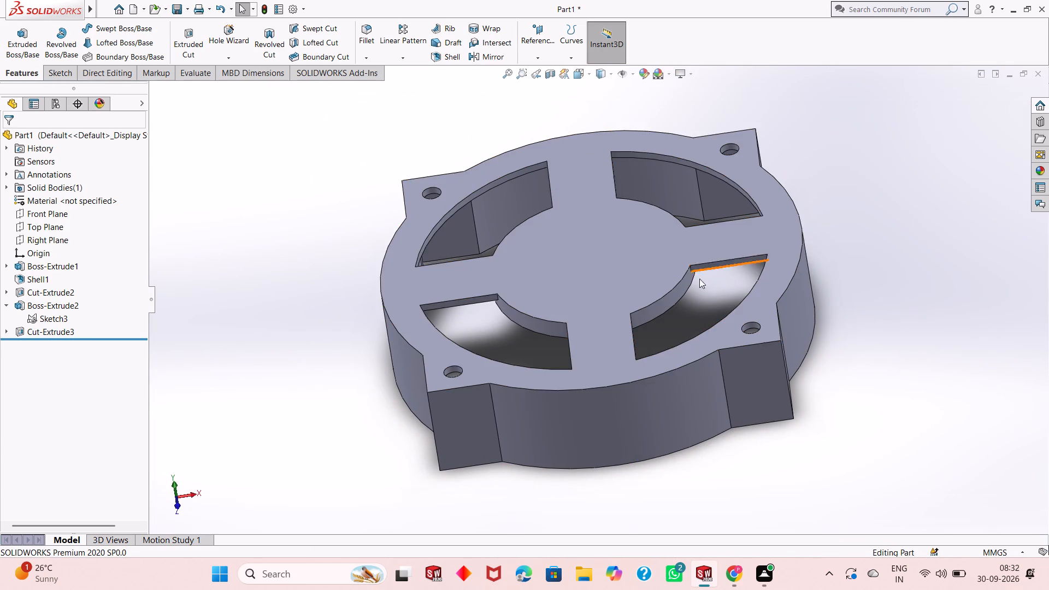
scroll(689, 288, down, 1)
middle_drag(688, 289, 708, 144)
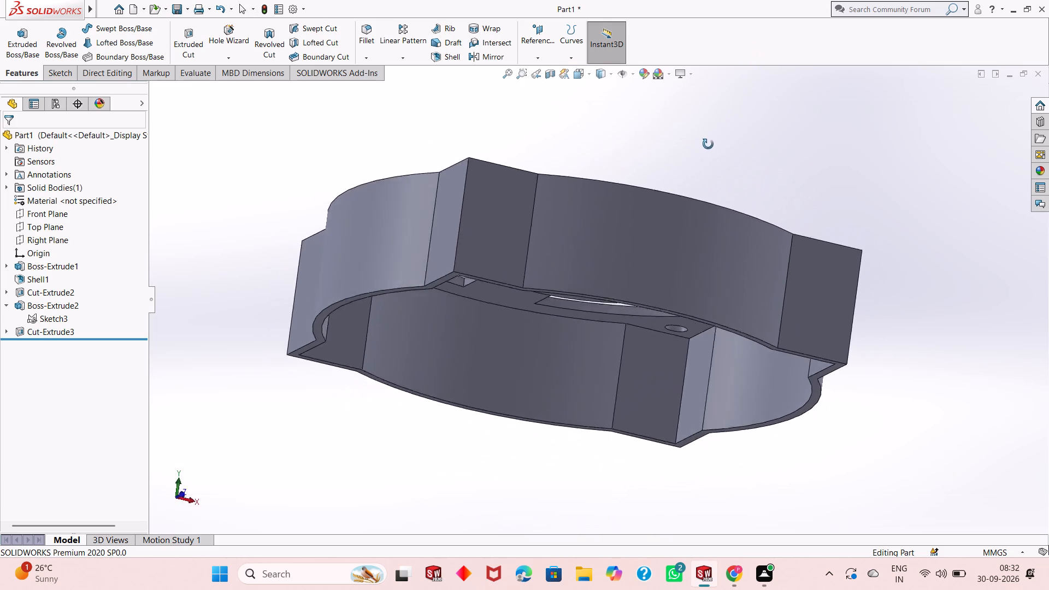
middle_drag(708, 144, 663, 239)
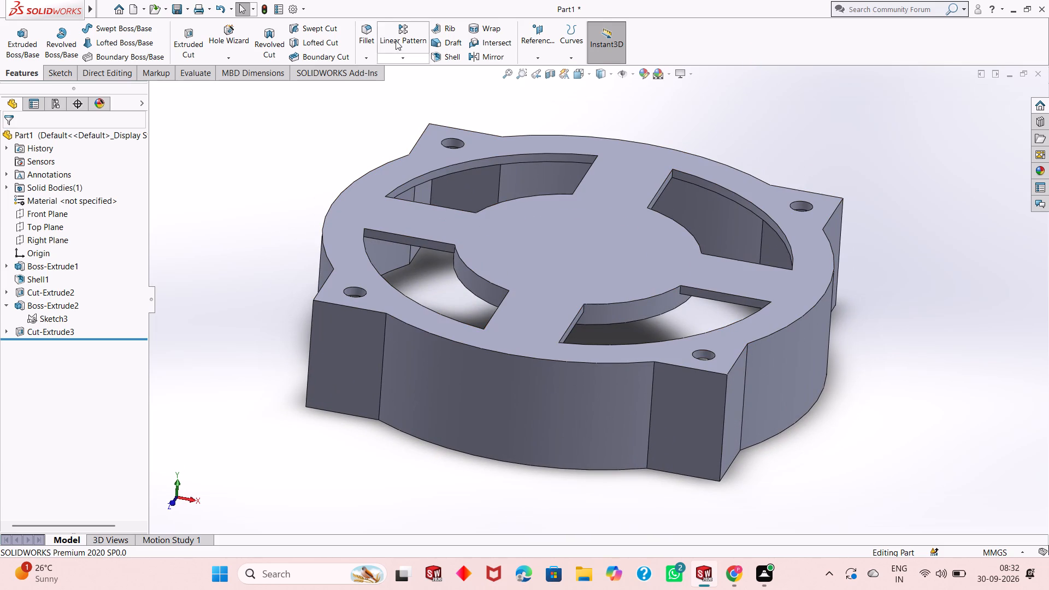
click(361, 36)
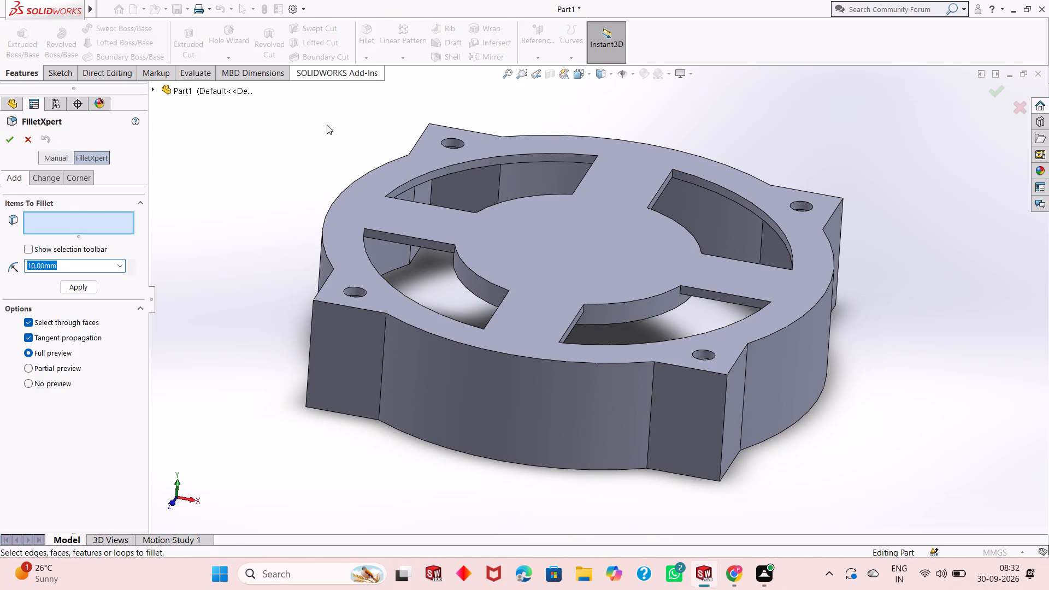
key(5)
key(Return)
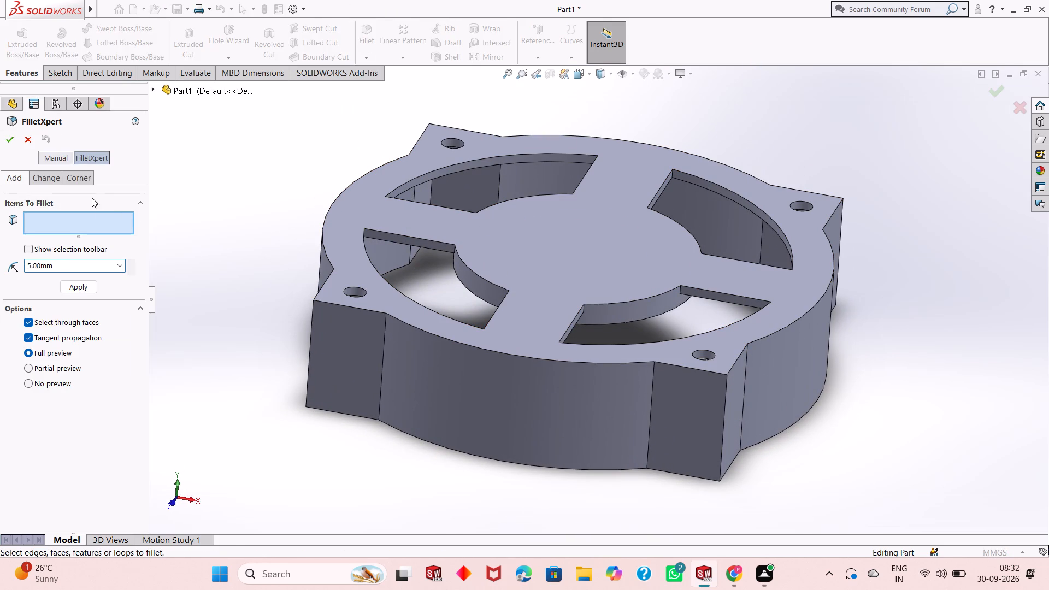
middle_drag(413, 274, 452, 39)
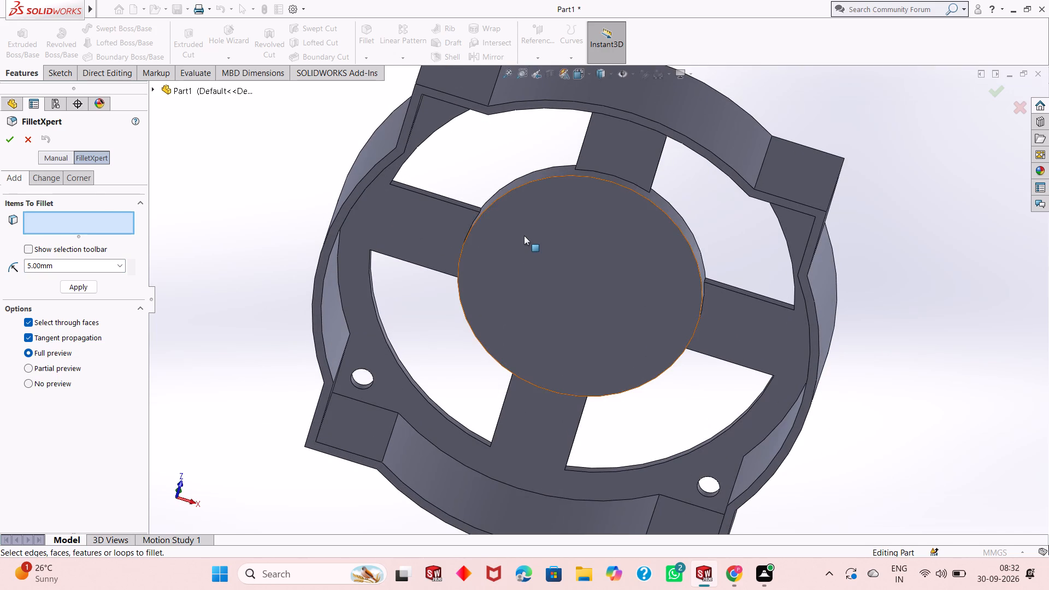
middle_drag(524, 232, 524, 240)
scroll(509, 232, down, 2)
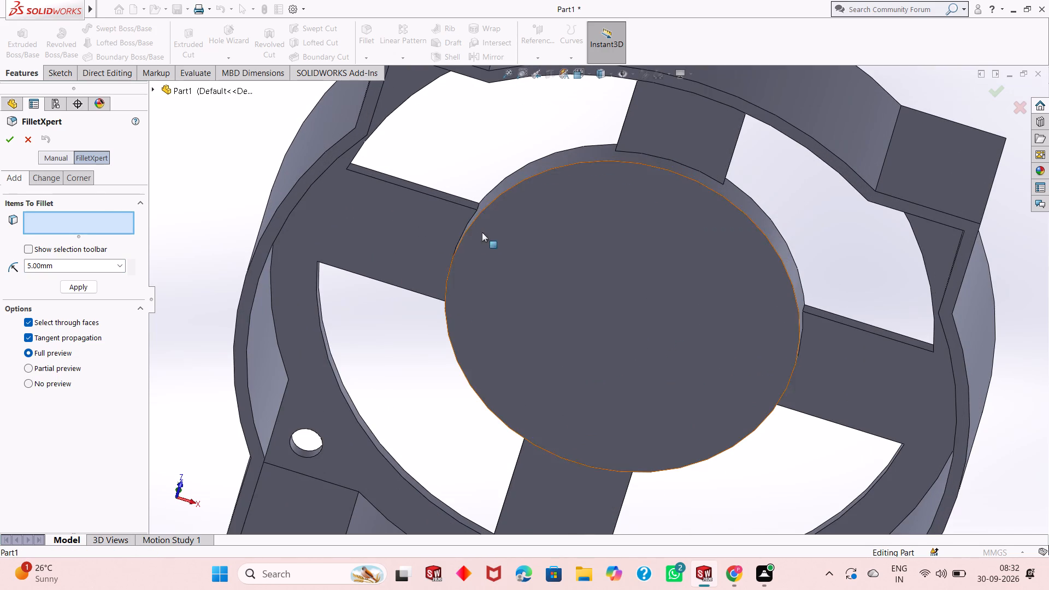
click(471, 219)
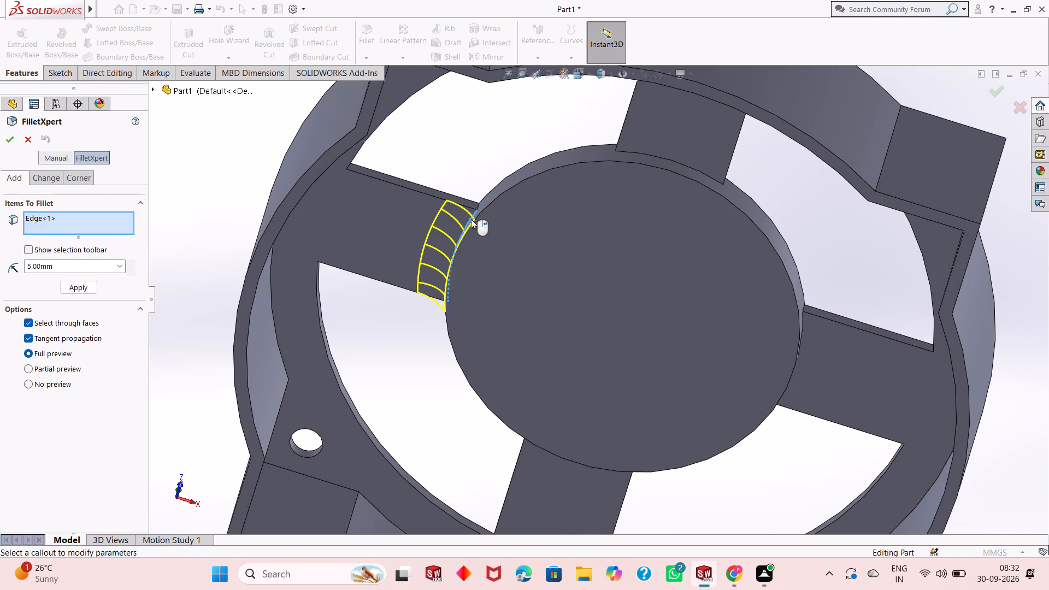
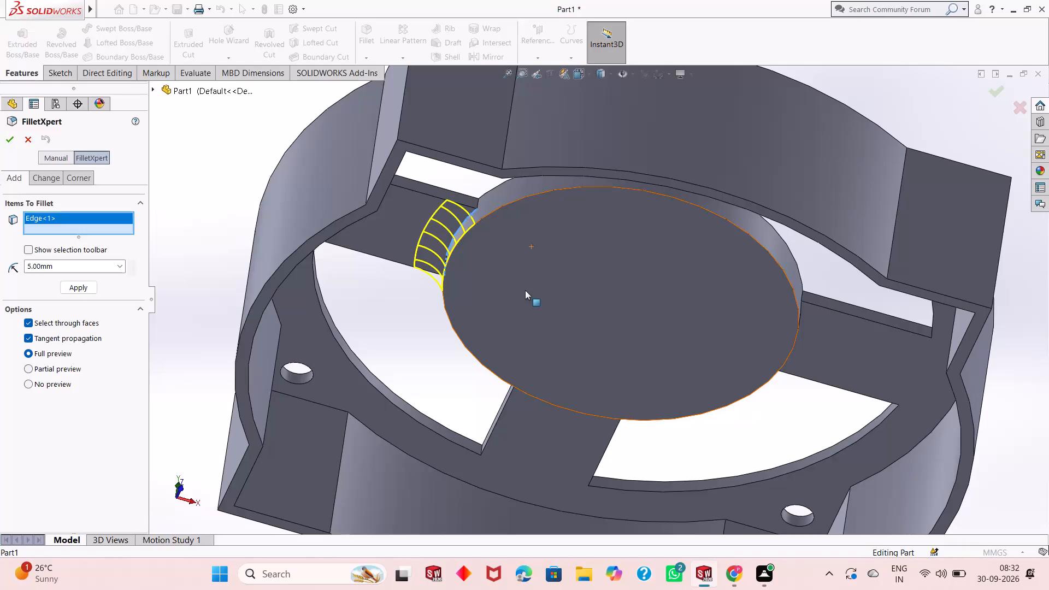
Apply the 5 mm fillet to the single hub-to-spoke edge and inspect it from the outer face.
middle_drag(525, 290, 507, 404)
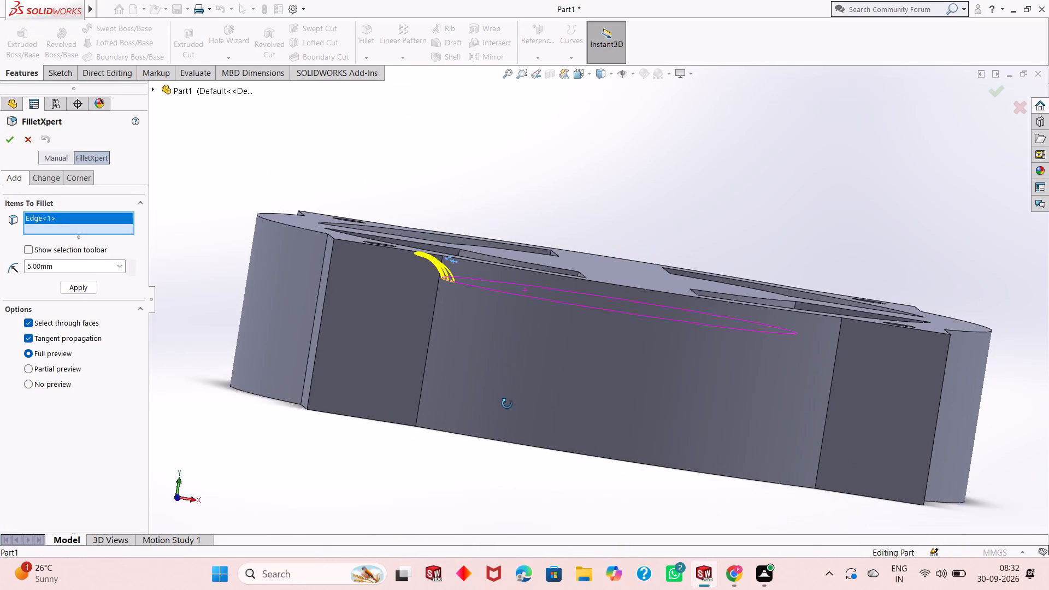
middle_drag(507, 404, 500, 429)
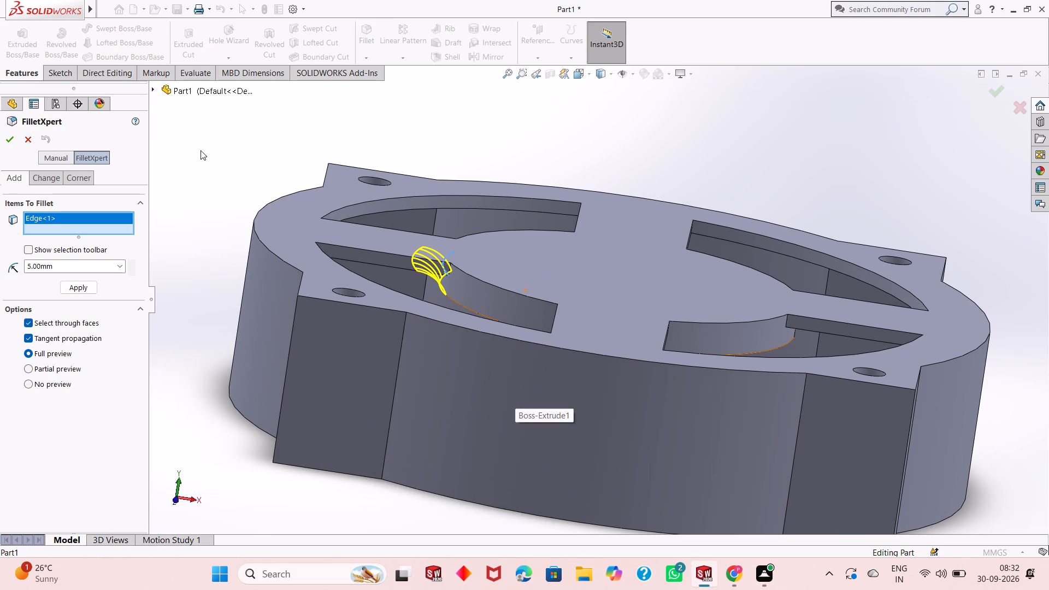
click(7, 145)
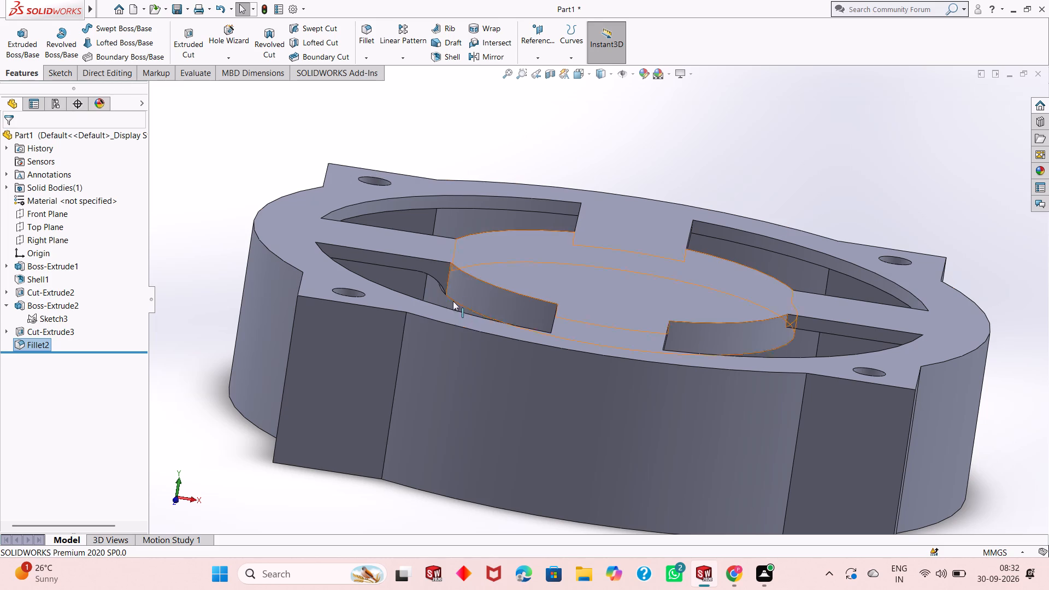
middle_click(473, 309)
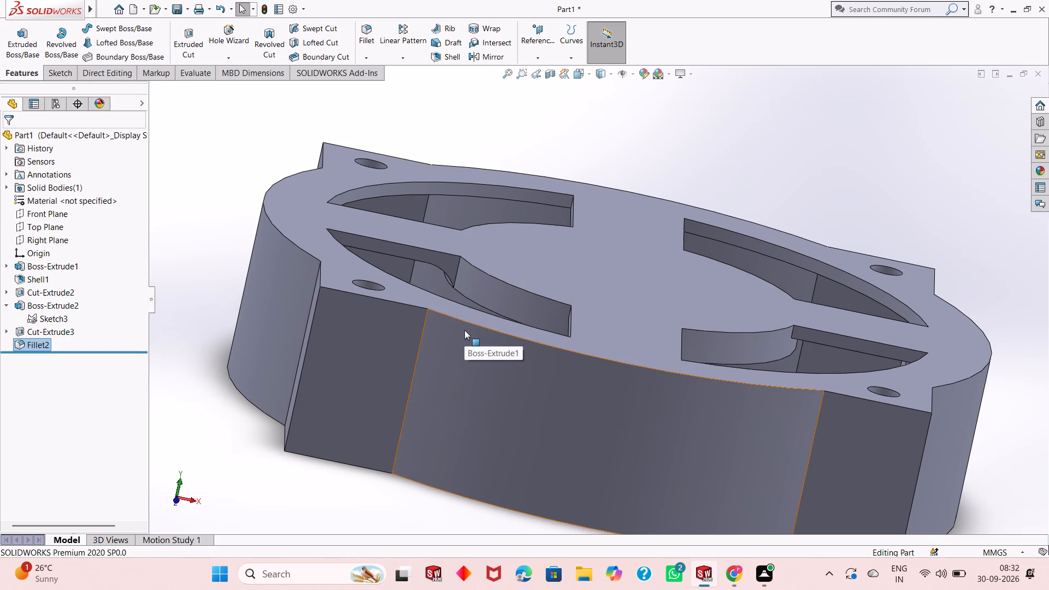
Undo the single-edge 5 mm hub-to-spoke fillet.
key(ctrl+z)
Fillet all four inner edges where the central hub boss meets the spokes in one feature, with a 5 mm radius.
click(367, 39)
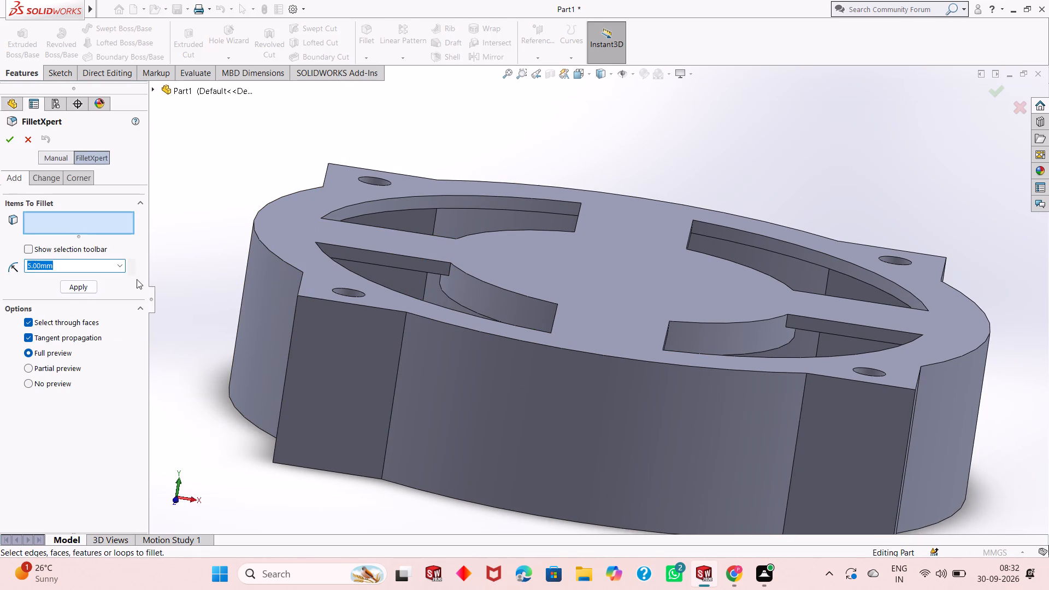
middle_drag(415, 290, 444, 108)
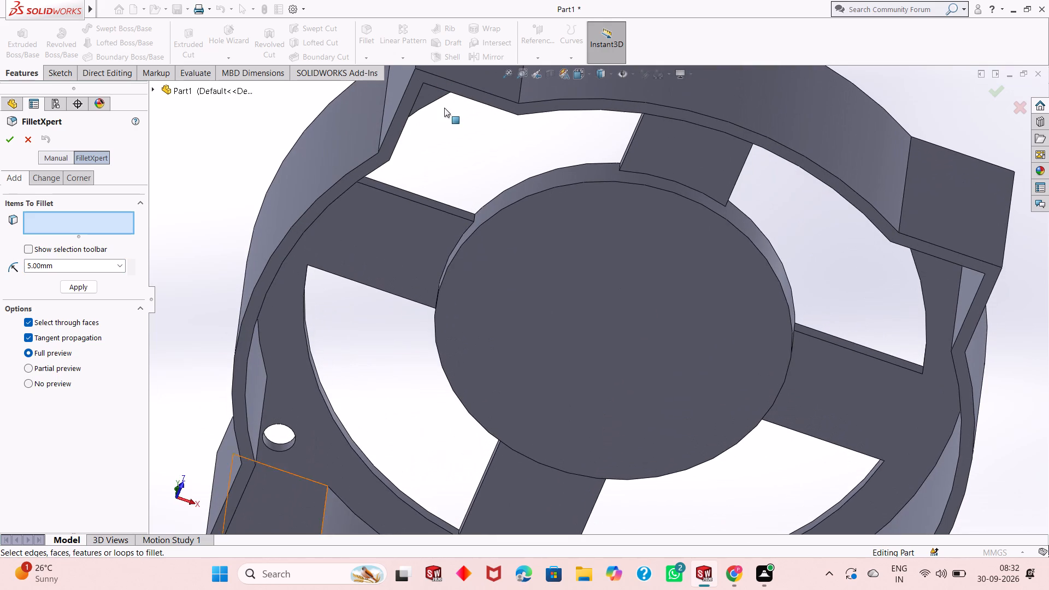
click(468, 226)
click(663, 182)
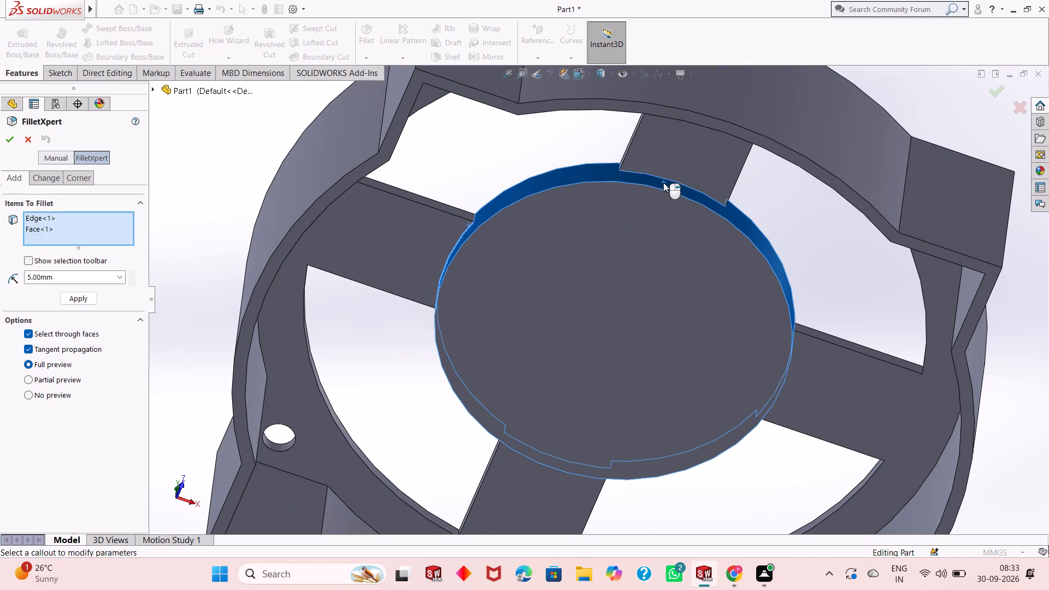
right_click(52, 226)
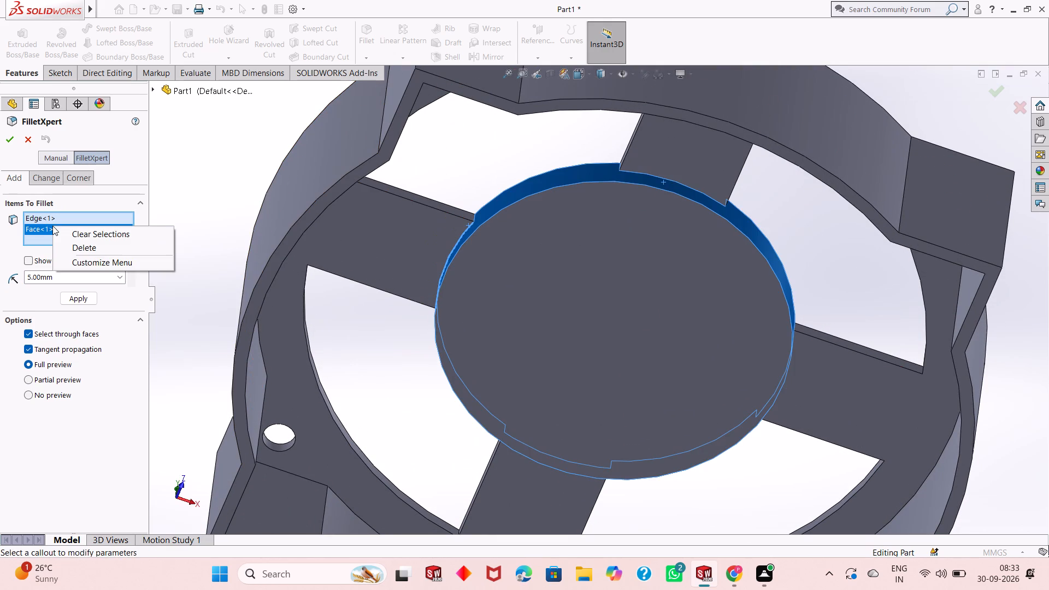
click(69, 243)
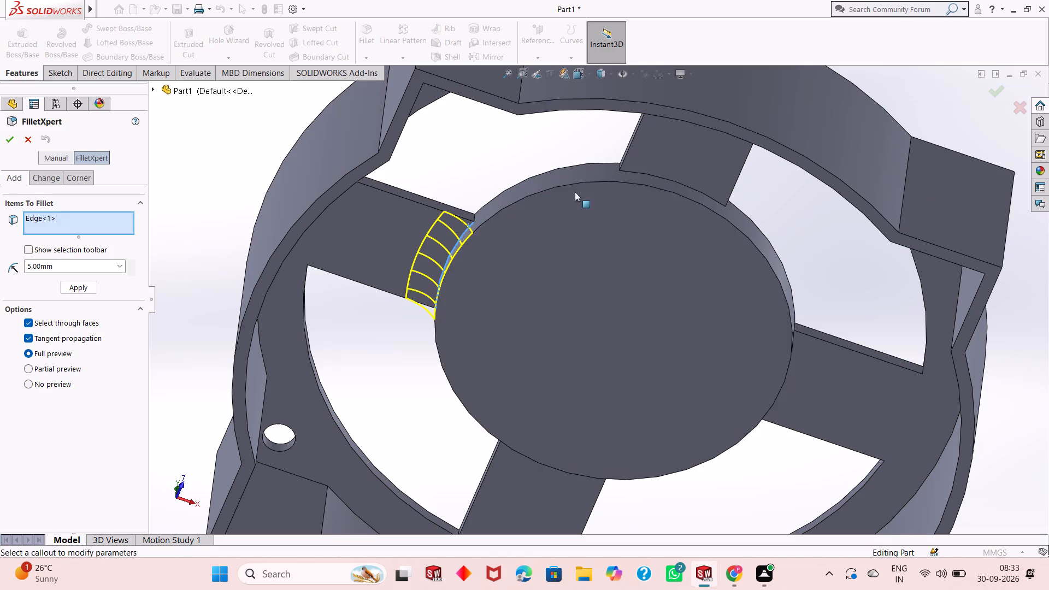
click(664, 180)
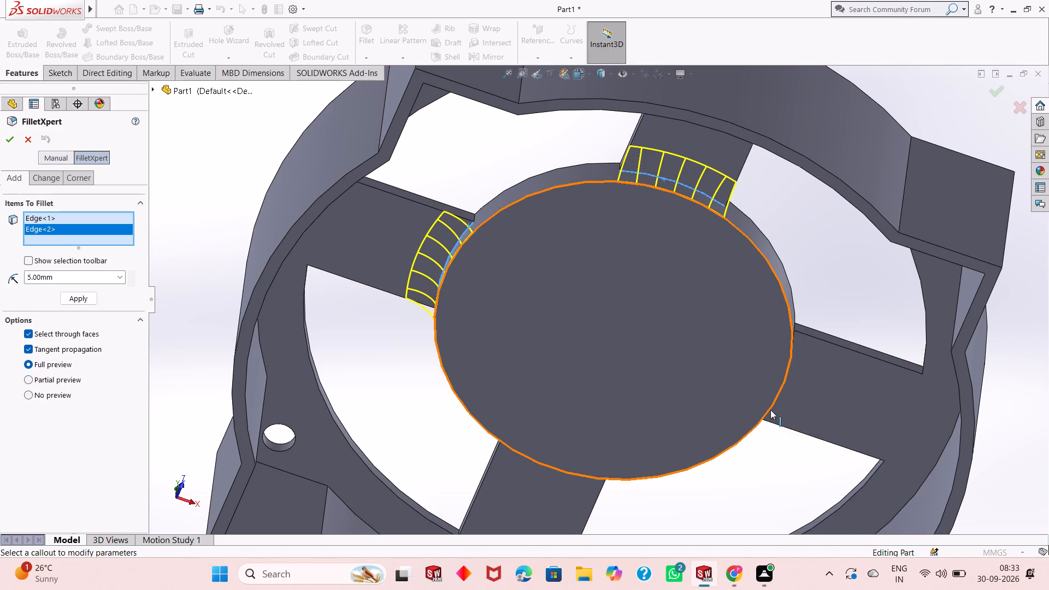
middle_drag(851, 270, 842, 272)
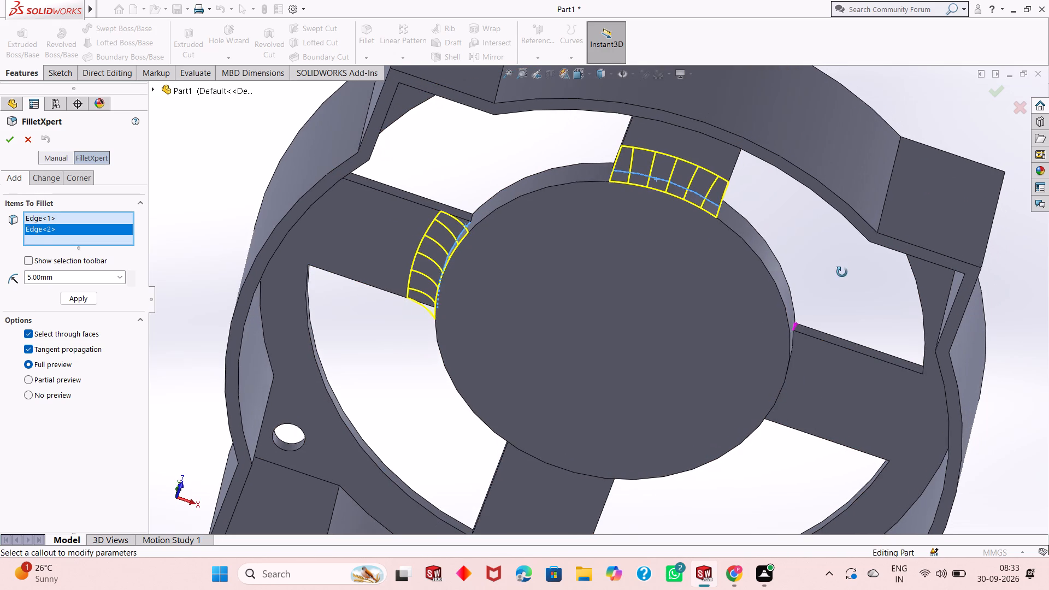
middle_drag(842, 272, 841, 273)
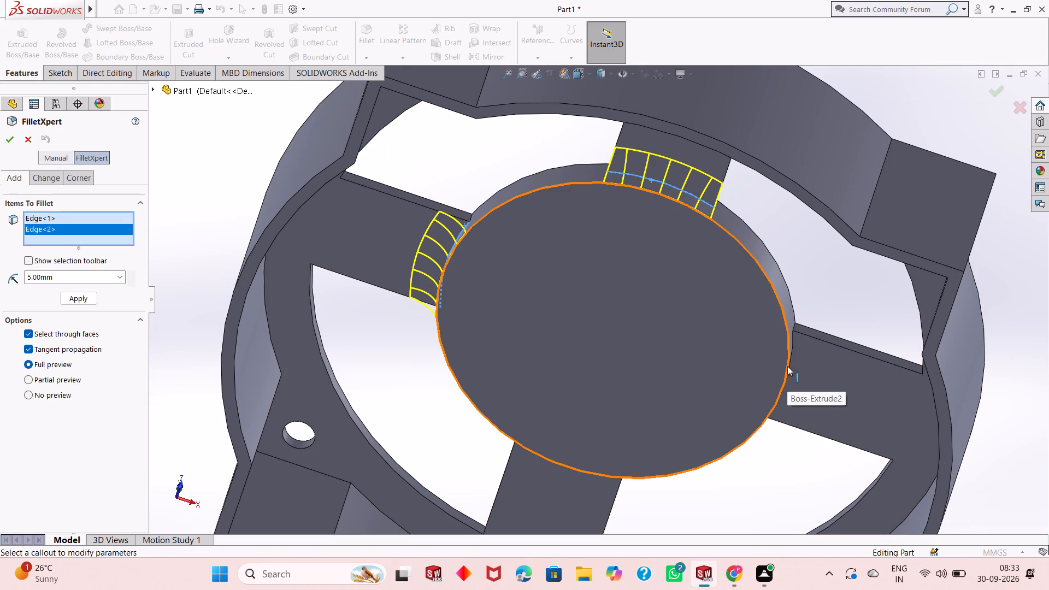
click(793, 341)
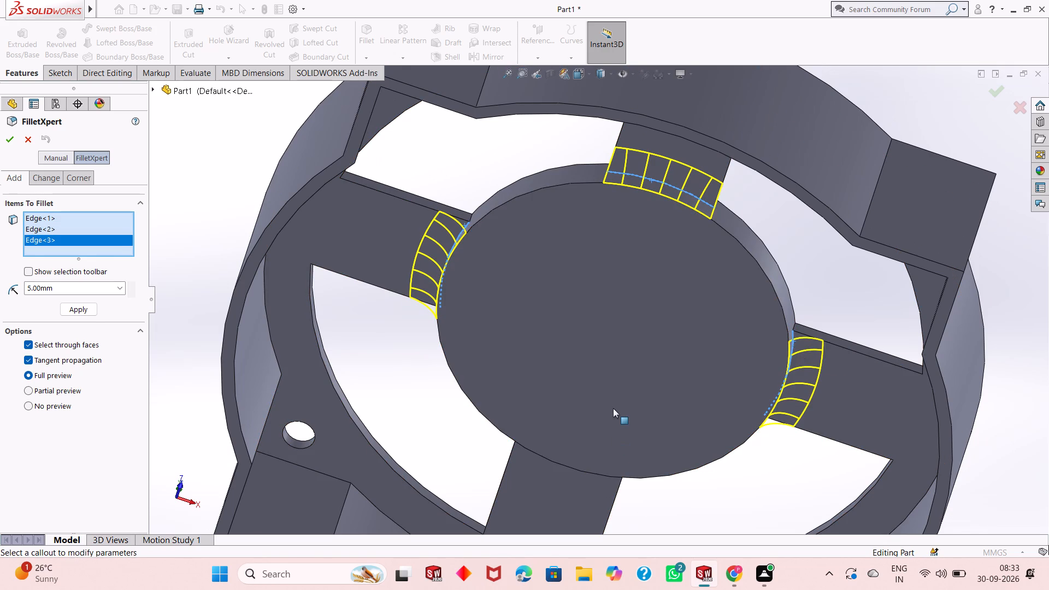
scroll(613, 406, up, 1)
scroll(611, 346, up, 3)
scroll(605, 420, down, 3)
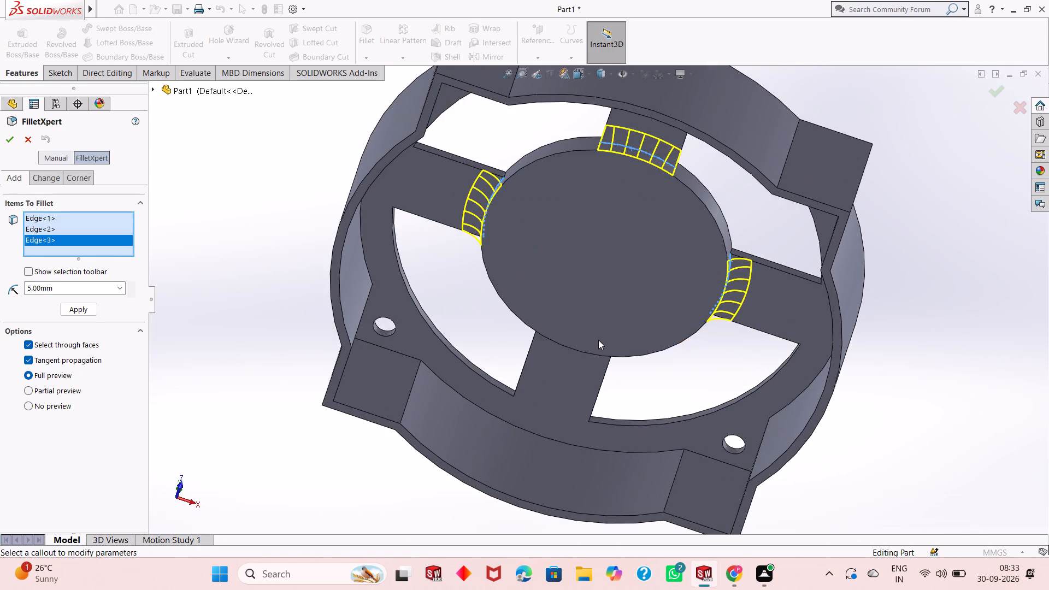
scroll(598, 340, down, 1)
middle_drag(640, 372, 640, 217)
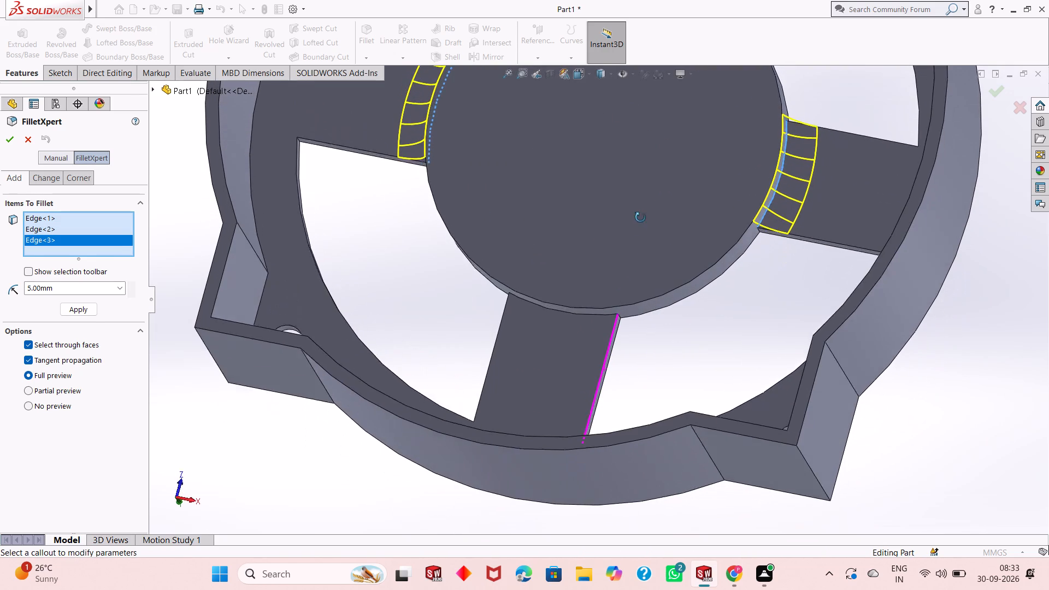
middle_drag(640, 217, 643, 197)
click(585, 320)
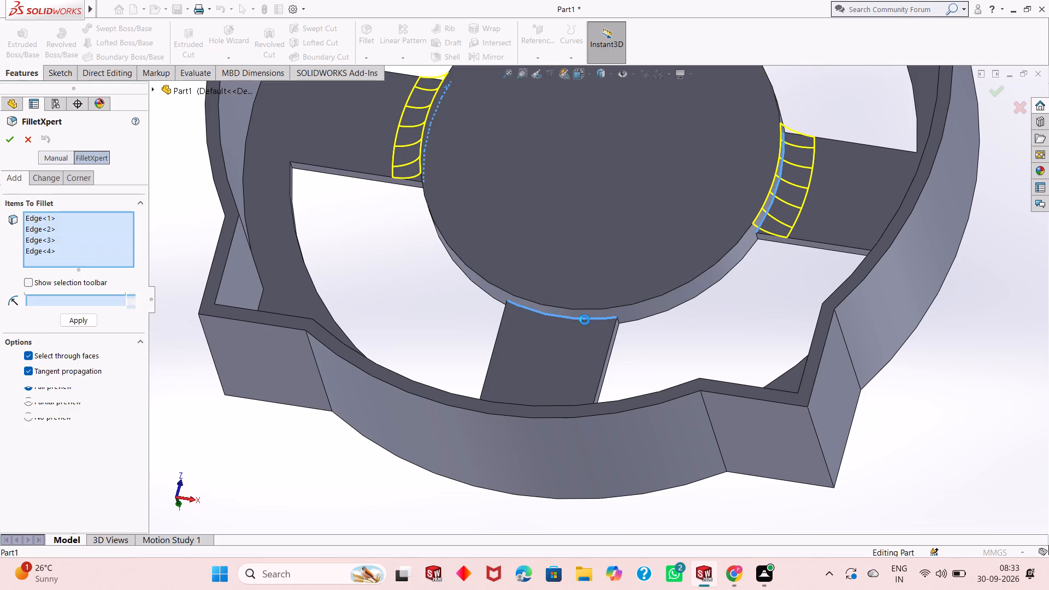
click(6, 139)
Examine the four hub-to-spoke fillets from inside the housing and through the arc-shaped openings.
scroll(522, 250, up, 6)
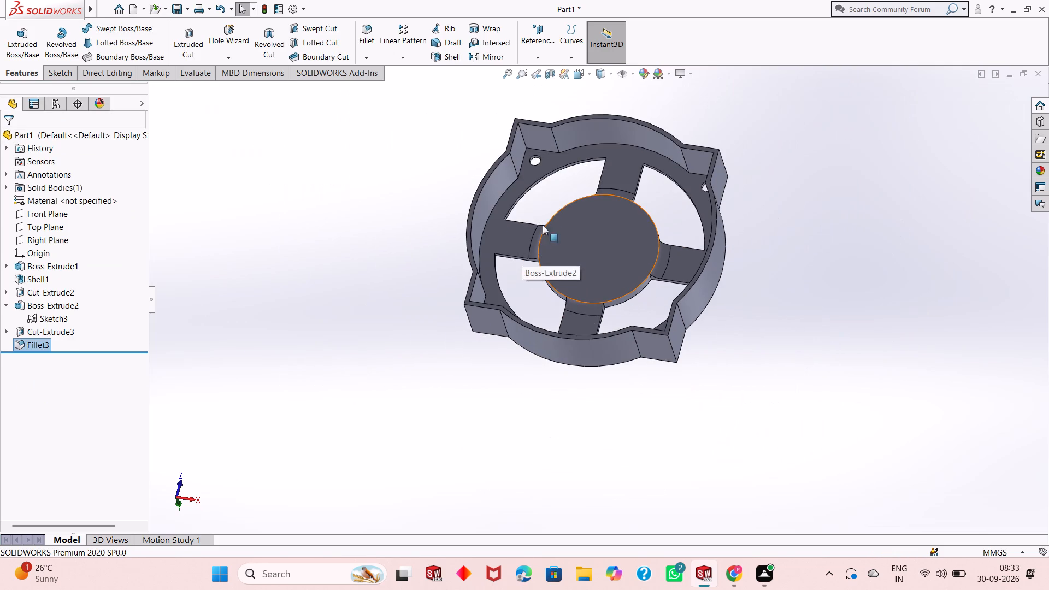
scroll(638, 168, down, 2)
middle_drag(656, 230, 564, 243)
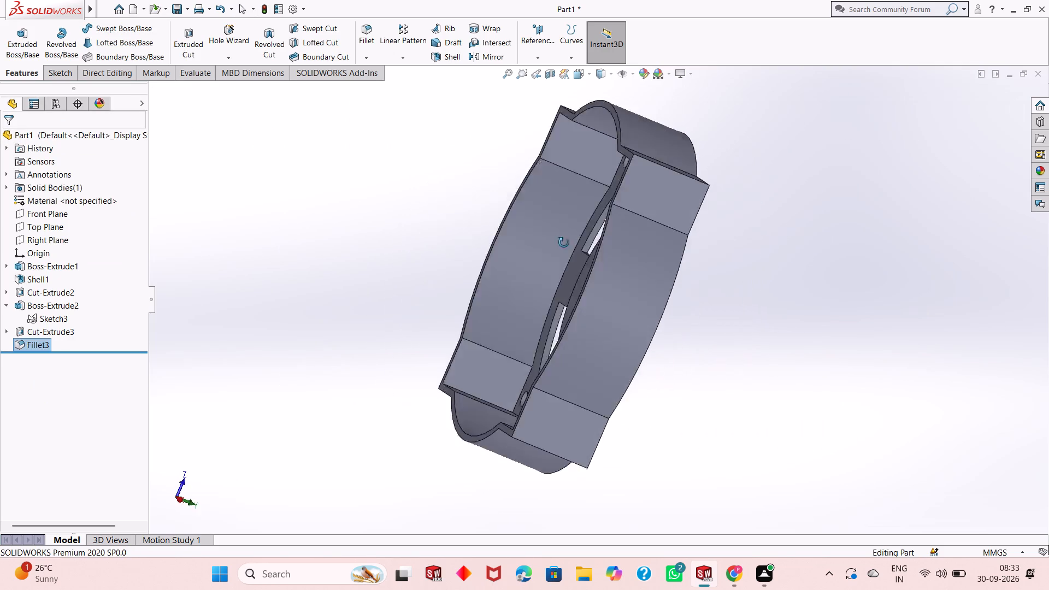
middle_drag(564, 243, 527, 31)
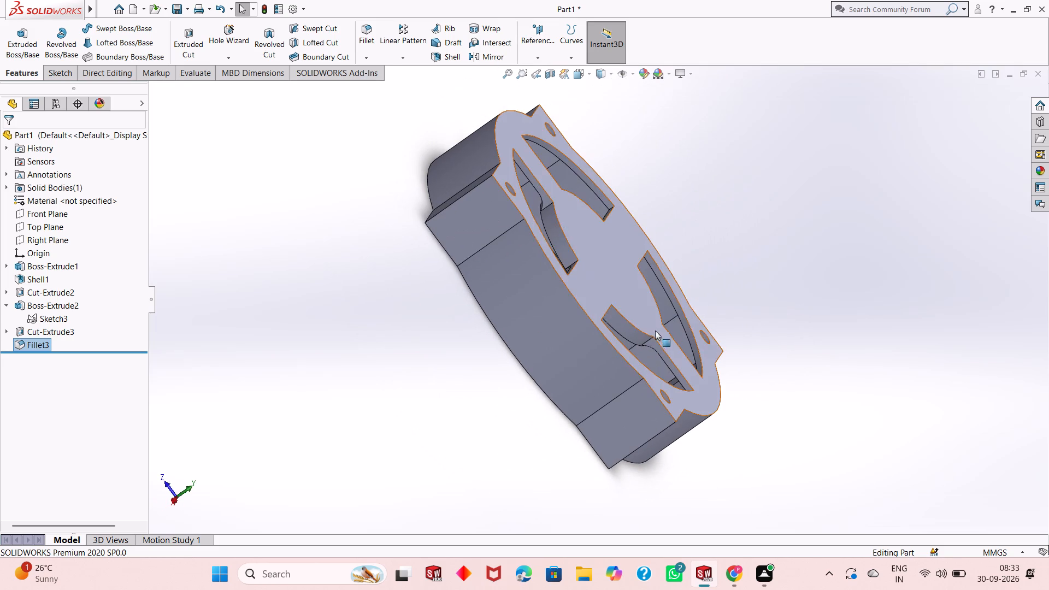
middle_drag(741, 303, 745, 273)
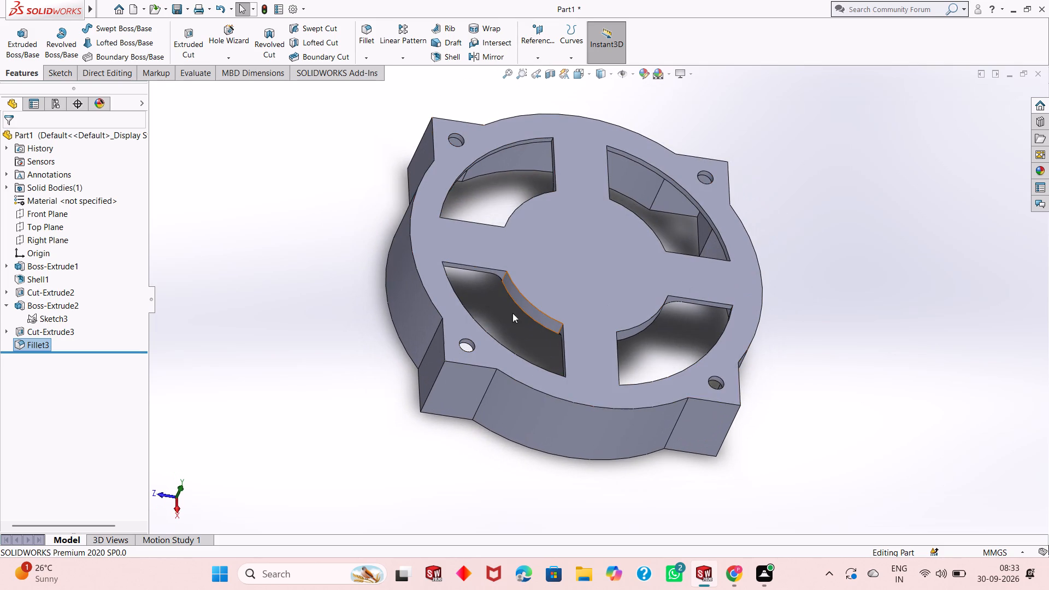
middle_drag(498, 321, 625, 85)
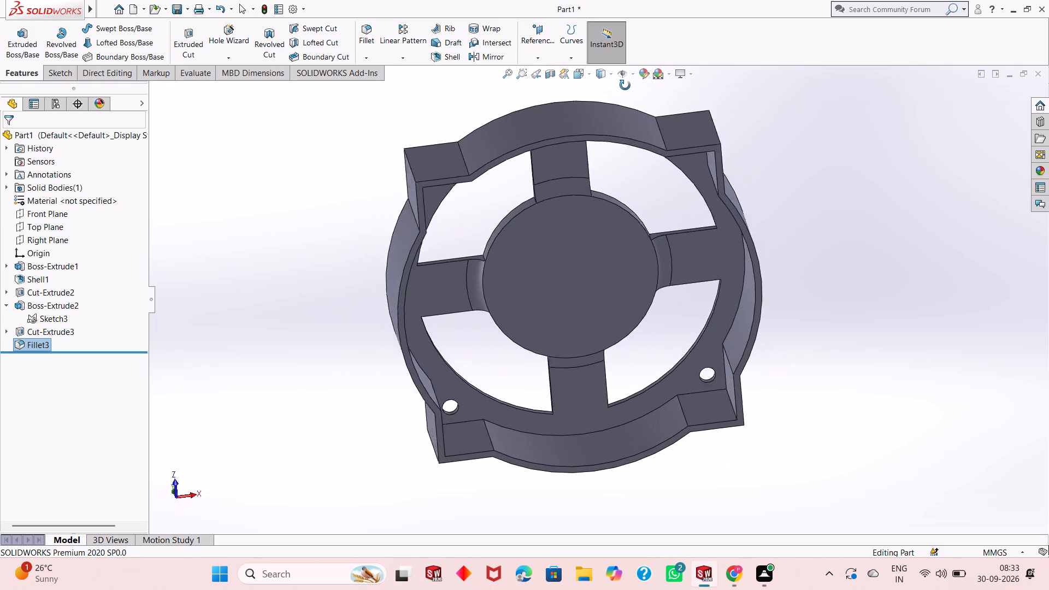
middle_drag(625, 85, 371, 358)
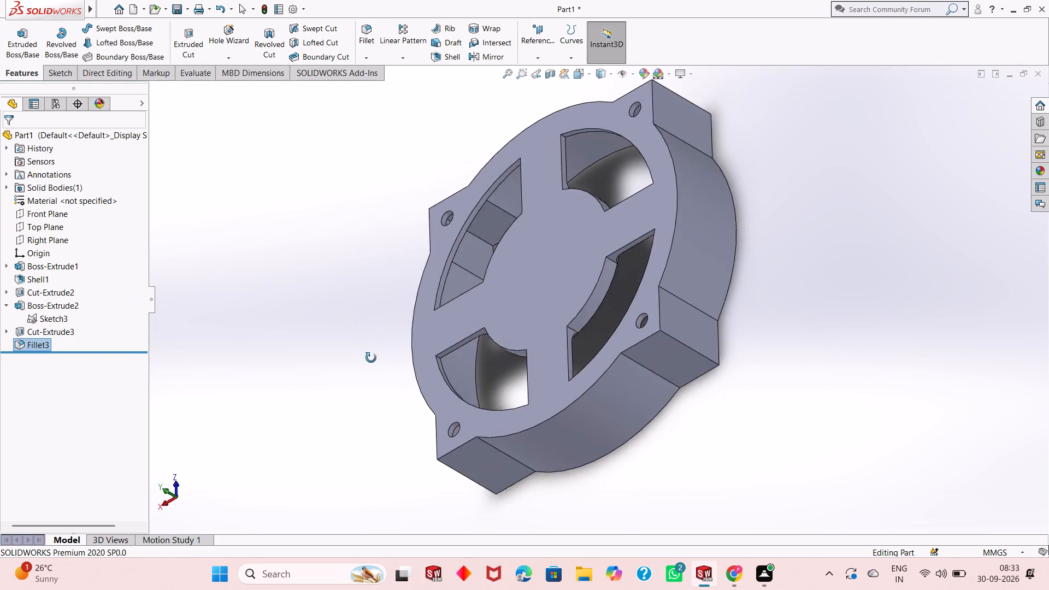
middle_drag(371, 358, 398, 421)
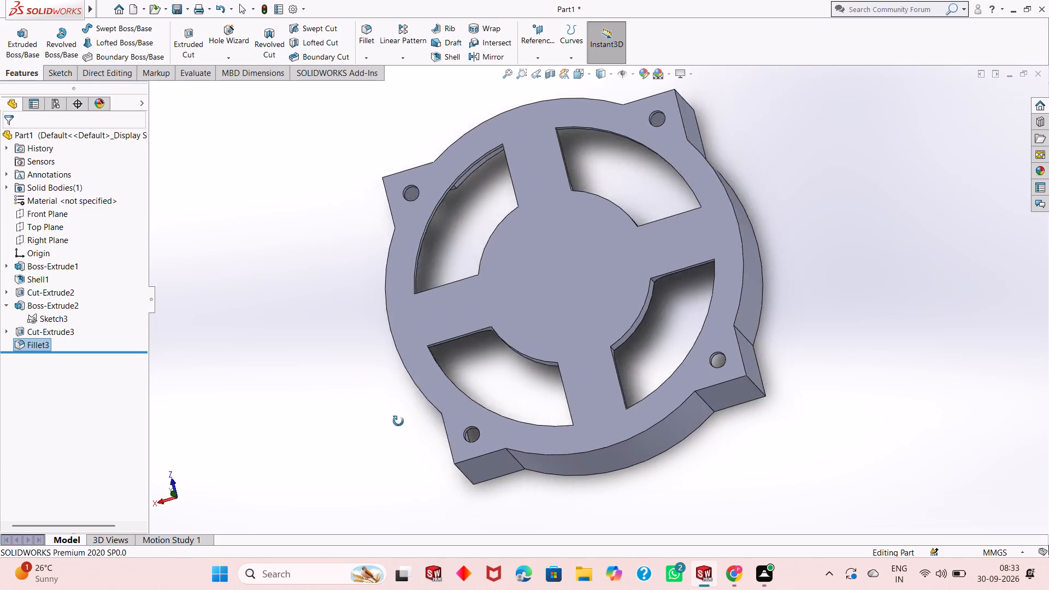
middle_drag(398, 421, 549, 264)
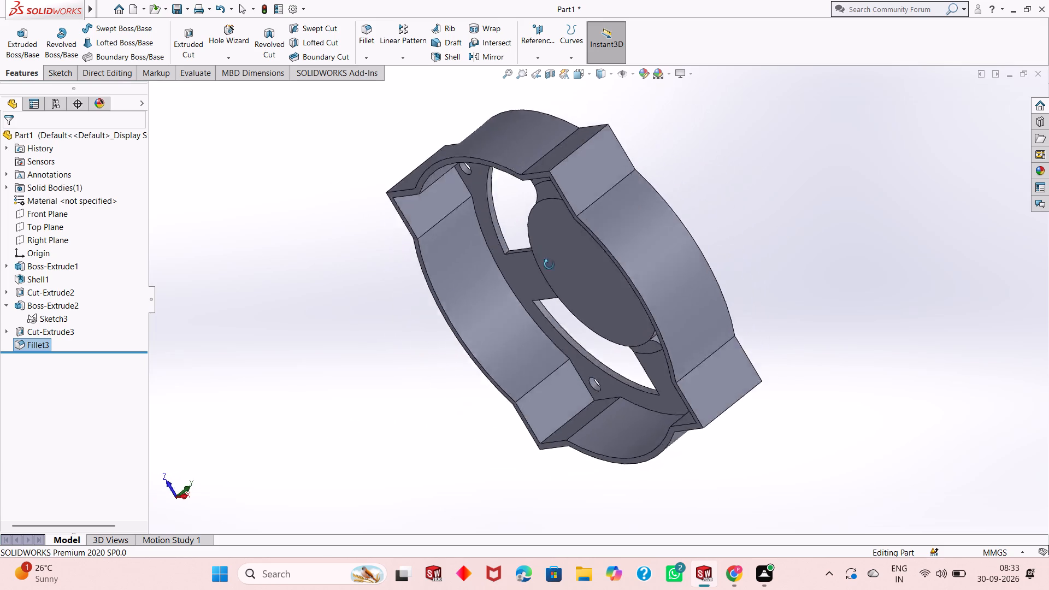
middle_drag(549, 264, 537, 260)
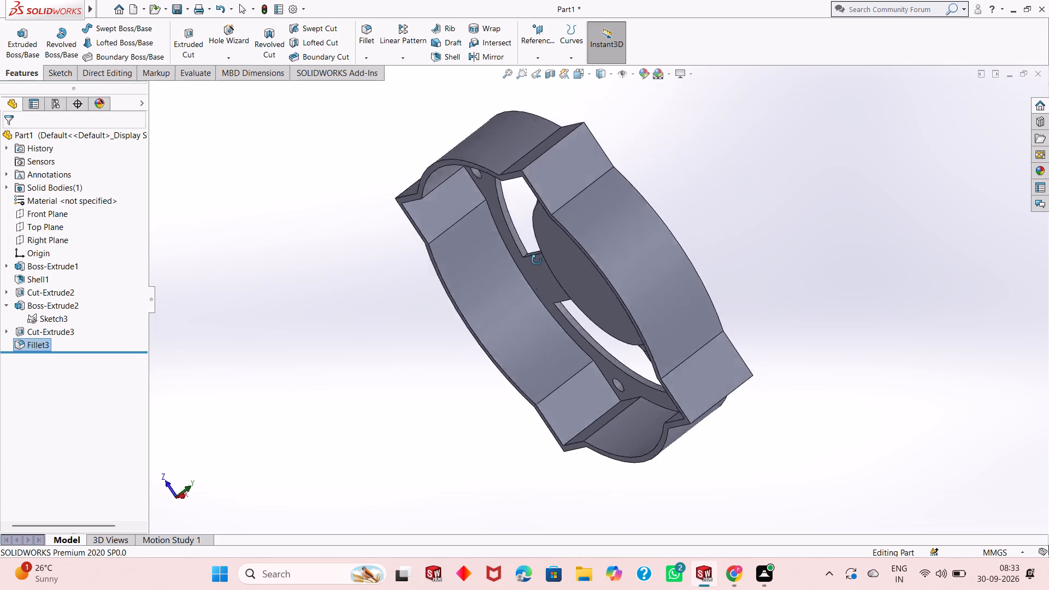
middle_drag(537, 260, 364, 334)
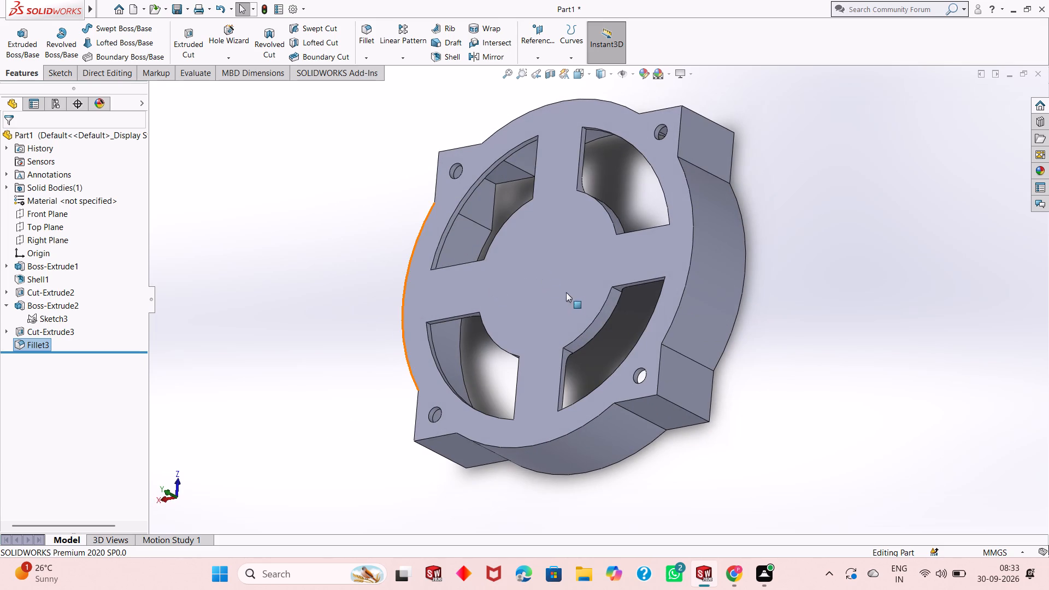
middle_drag(606, 345, 667, 263)
scroll(691, 250, up, 1)
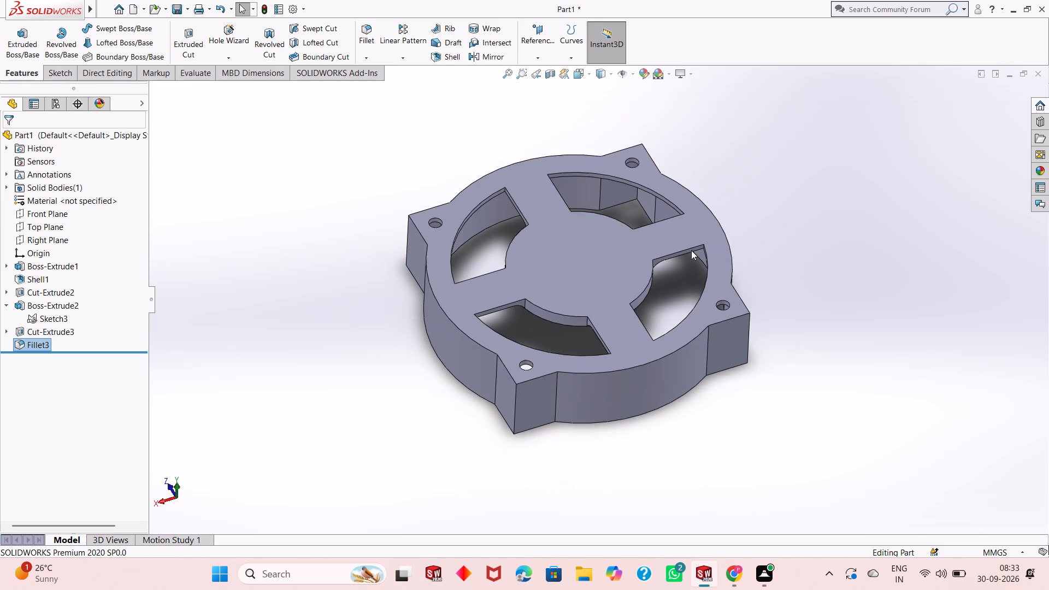
scroll(591, 279, down, 3)
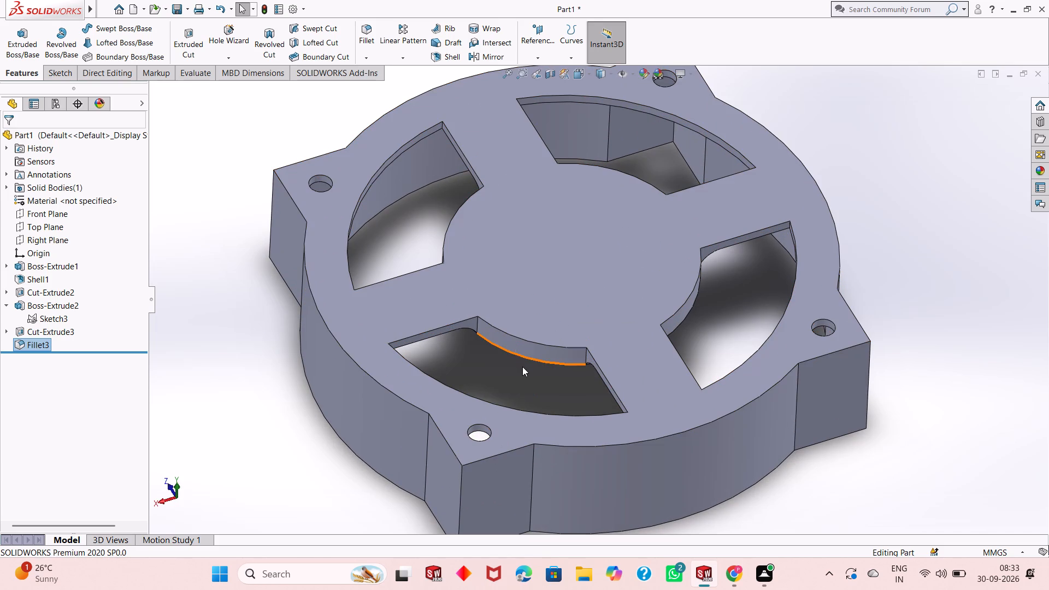
middle_drag(522, 369, 509, 286)
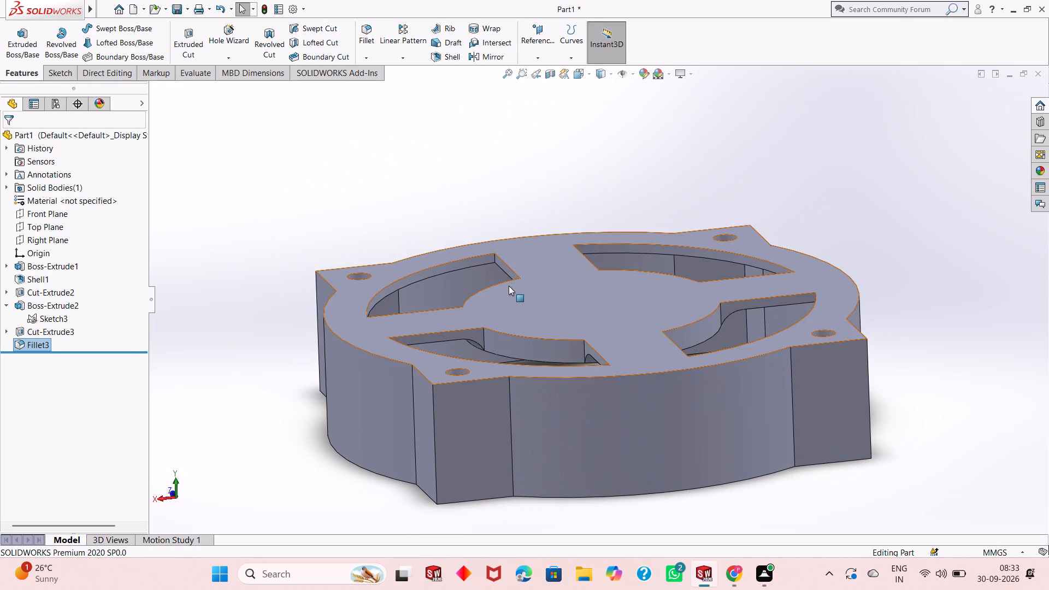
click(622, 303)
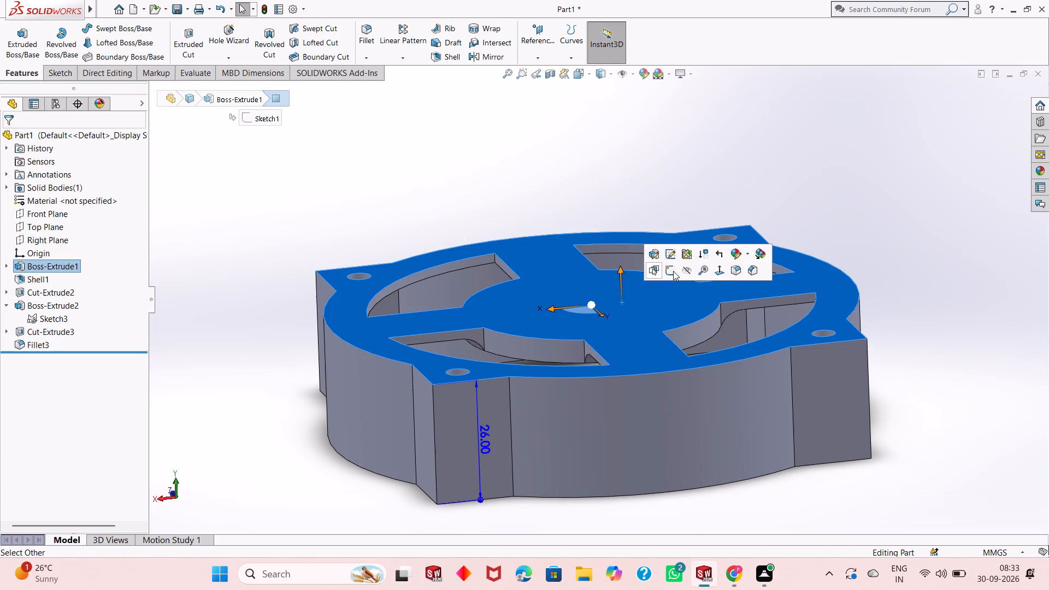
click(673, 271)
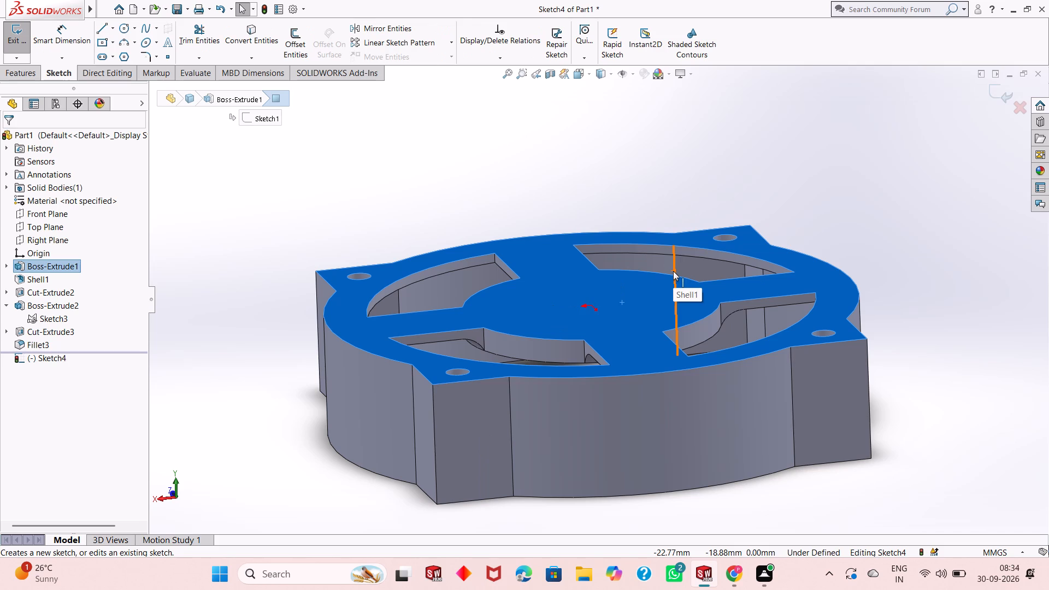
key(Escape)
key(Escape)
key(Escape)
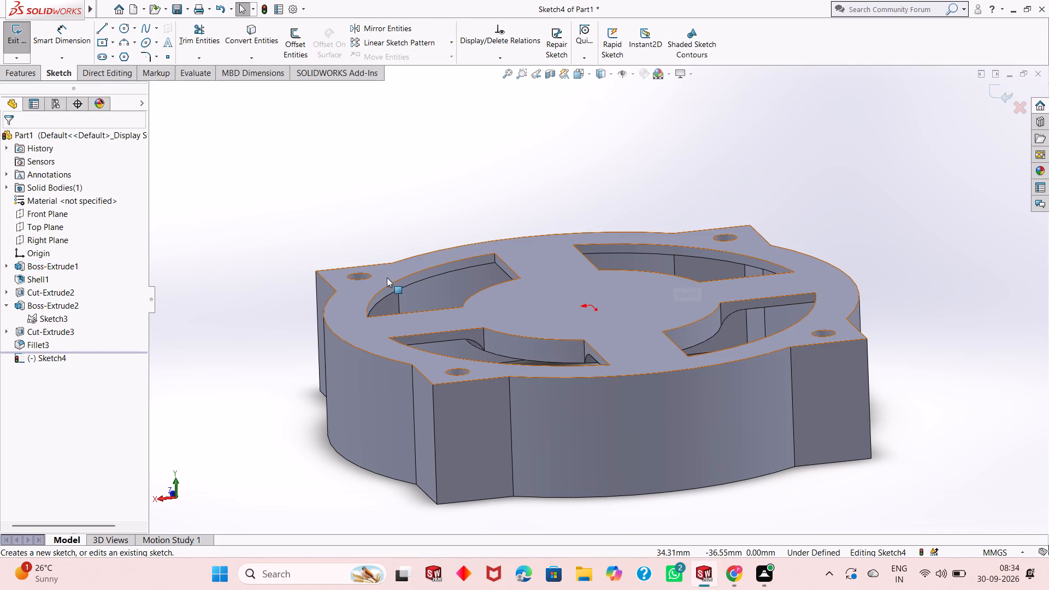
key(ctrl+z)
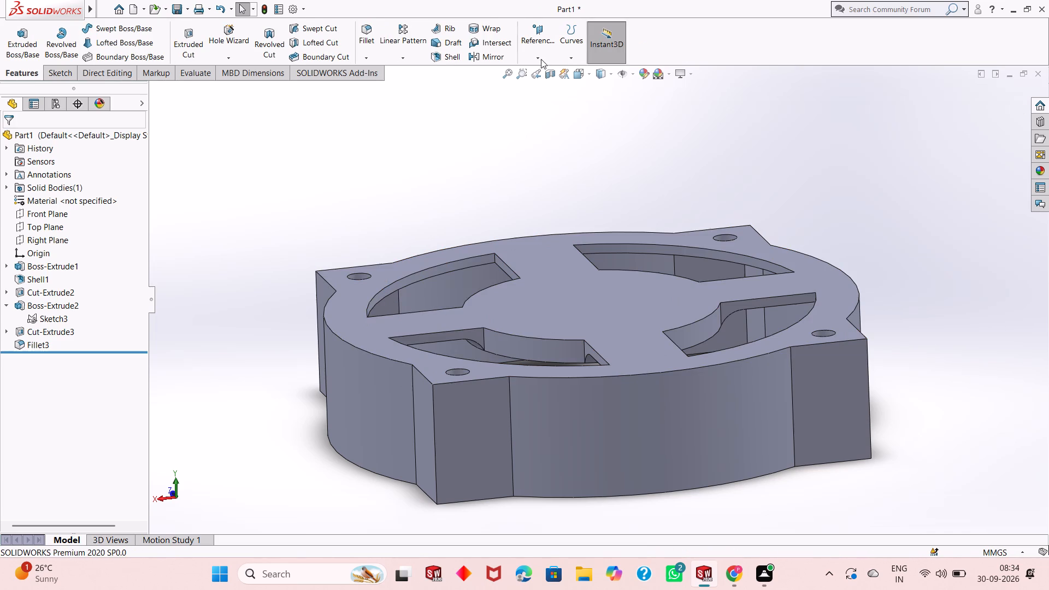
Create a reference plane offset 20 mm above the Top Plane, clear of the housing's outer face.
click(540, 50)
click(543, 73)
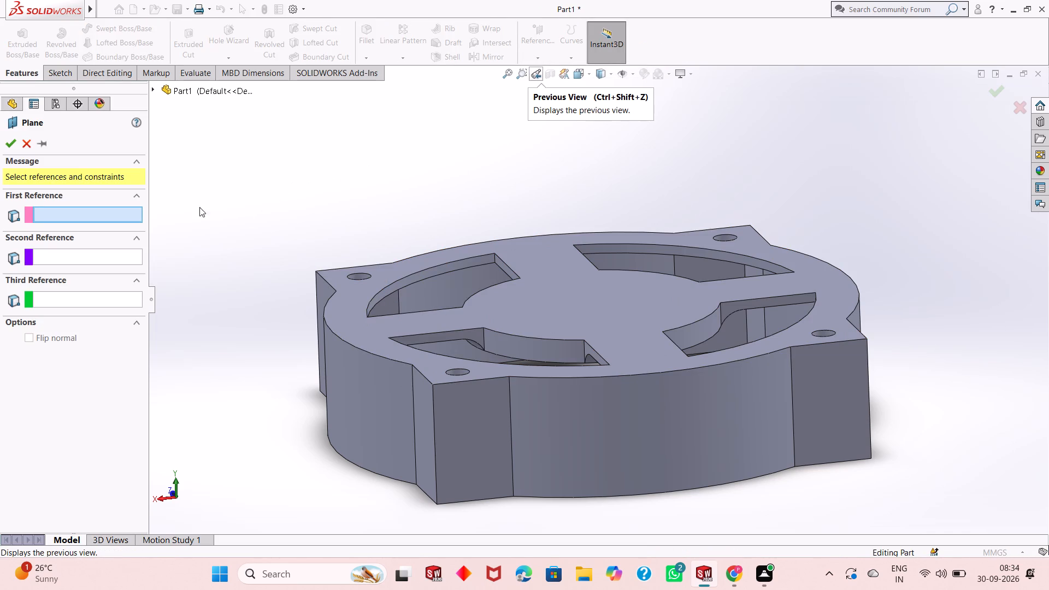
click(157, 93)
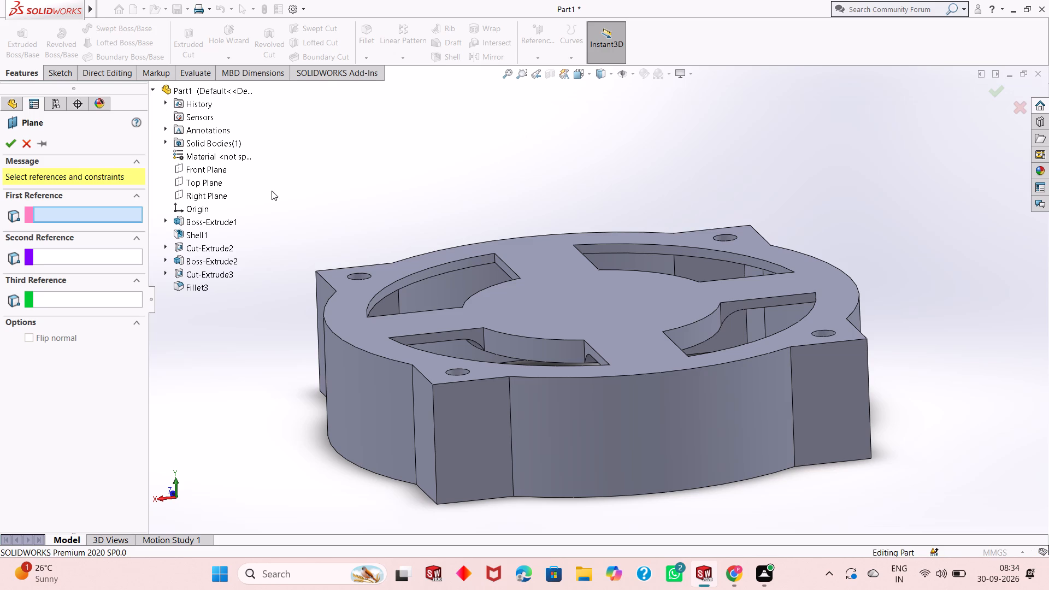
click(217, 187)
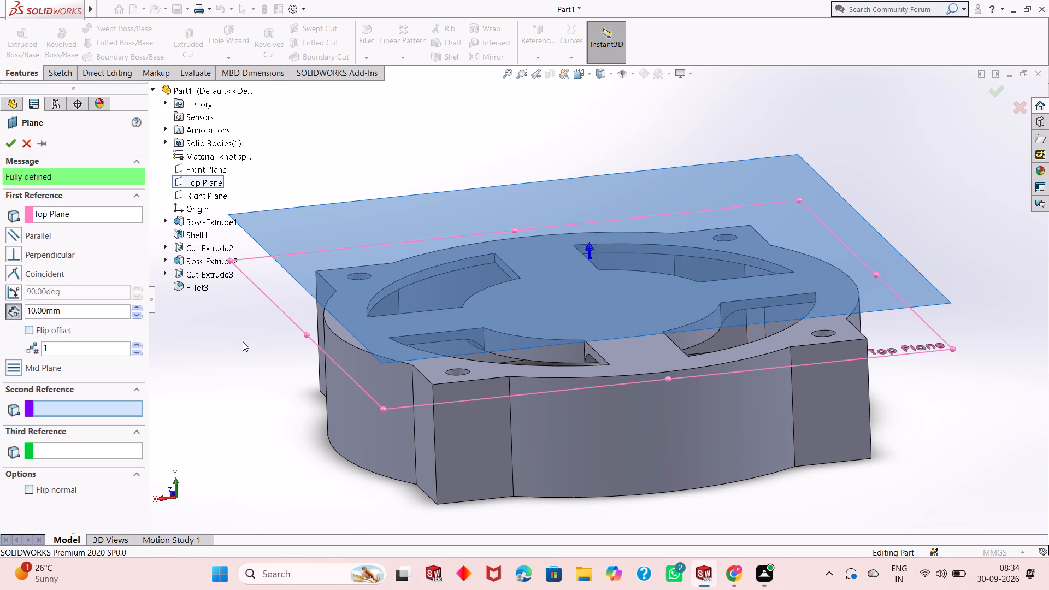
middle_drag(243, 343, 246, 321)
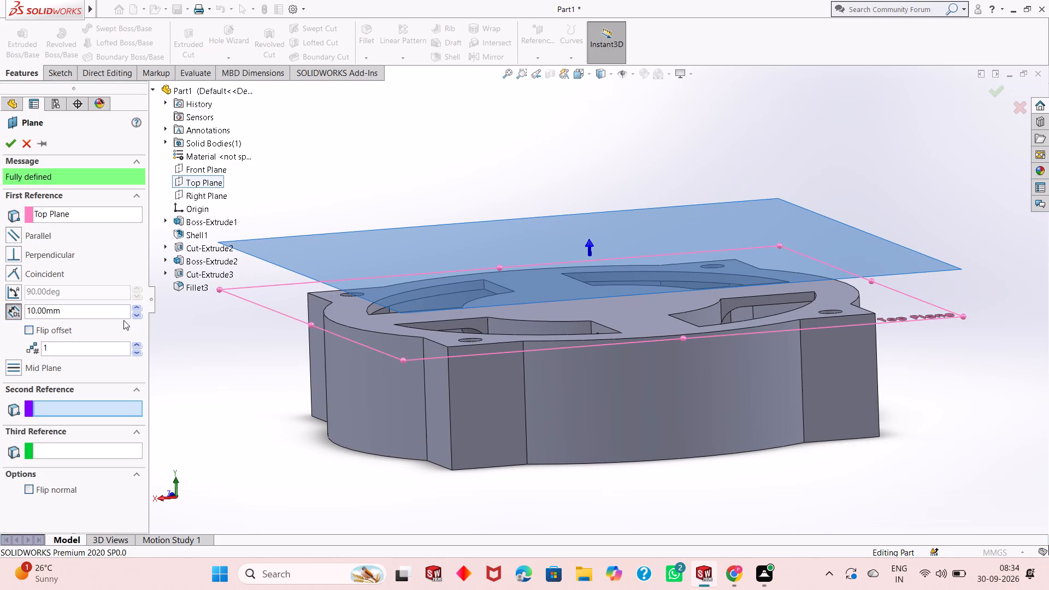
double_click(91, 308)
text(20)
key(Return)
scroll(499, 230, up, 2)
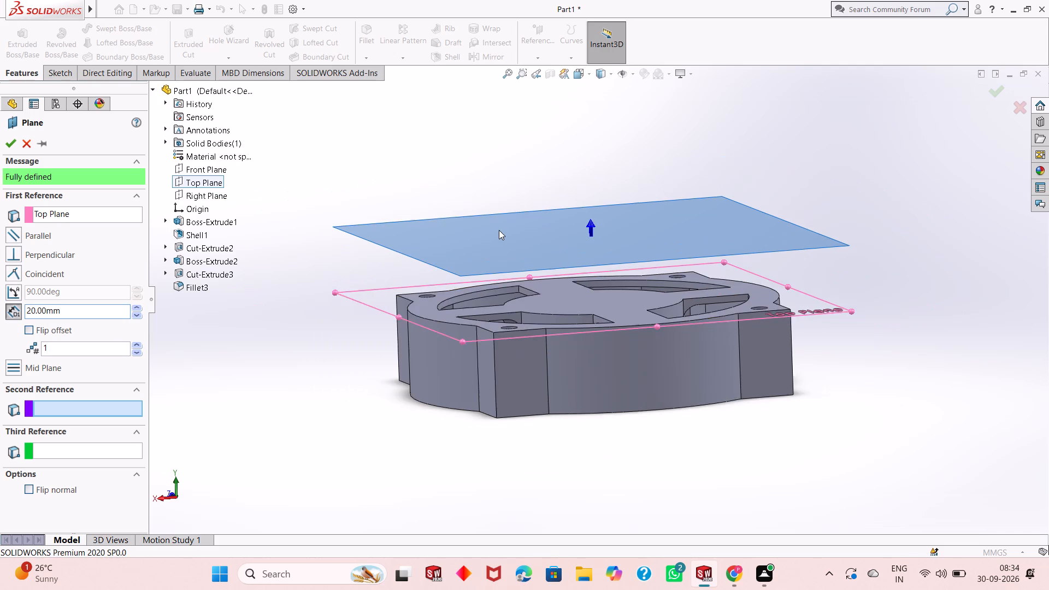
scroll(499, 230, up, 1)
right_click(305, 268)
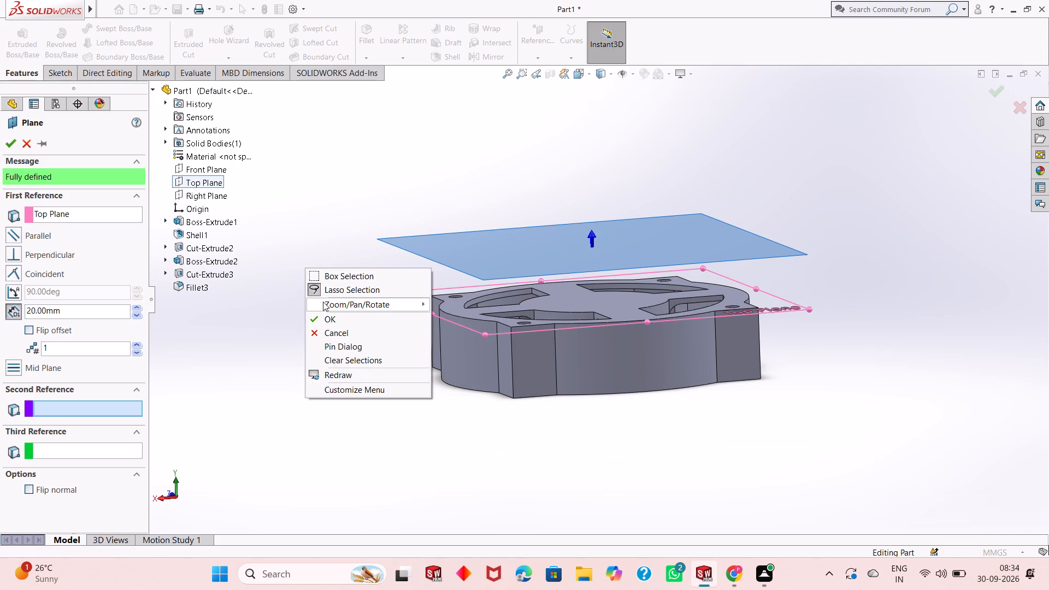
click(17, 139)
click(16, 139)
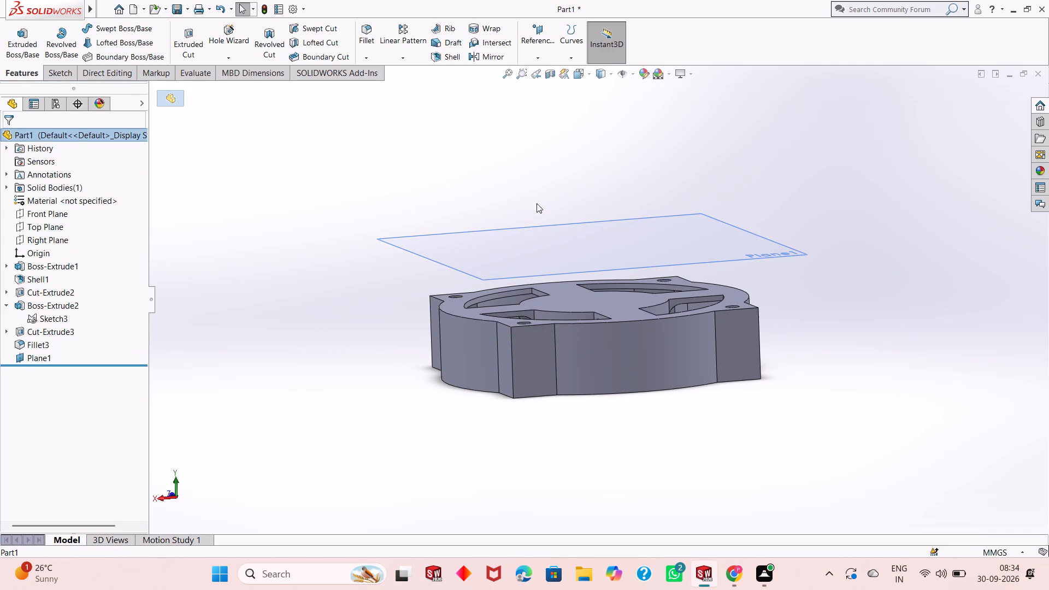
Sketch a circle about 42 mm in diameter on the new offset plane, centred on the origin.
click(450, 182)
right_click(540, 228)
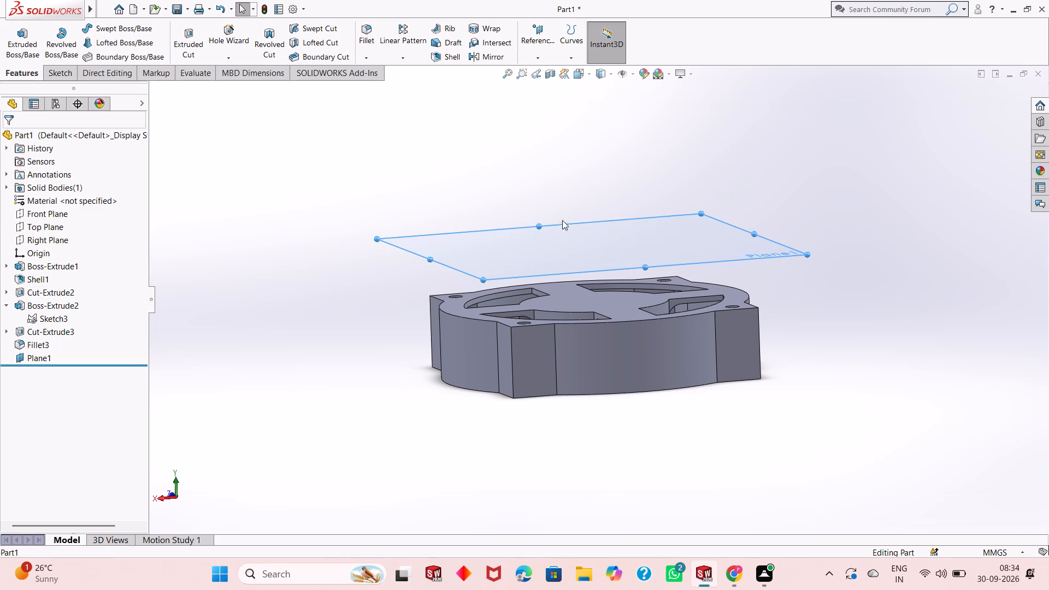
click(562, 220)
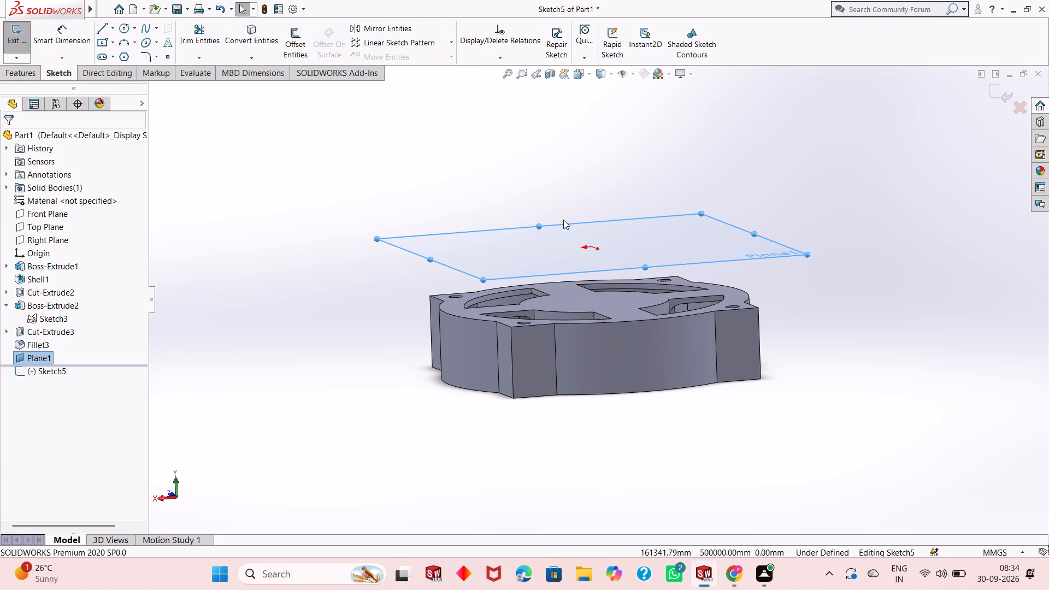
key(ctrl+8)
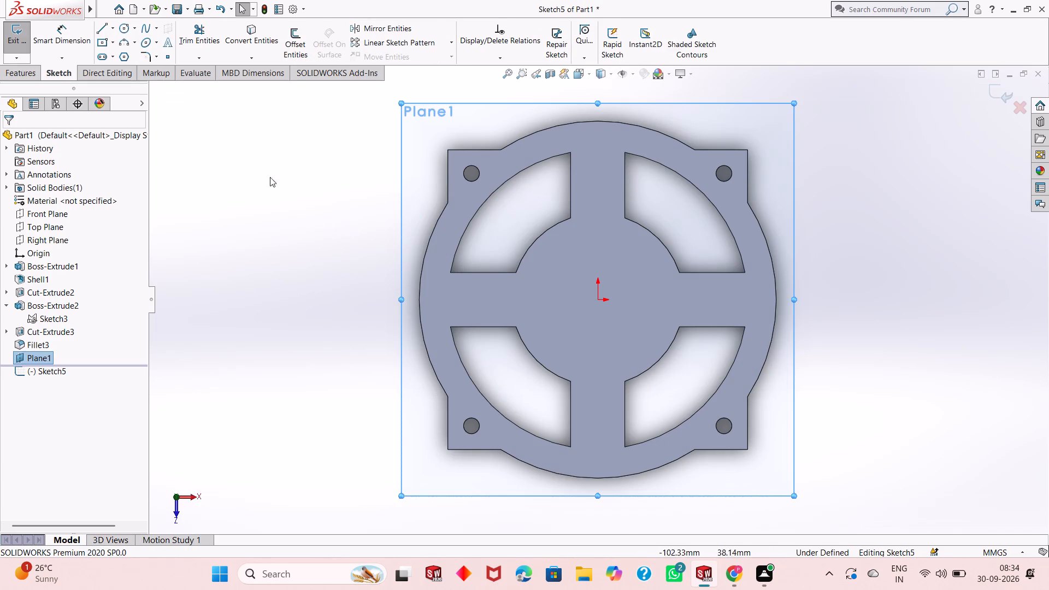
click(259, 170)
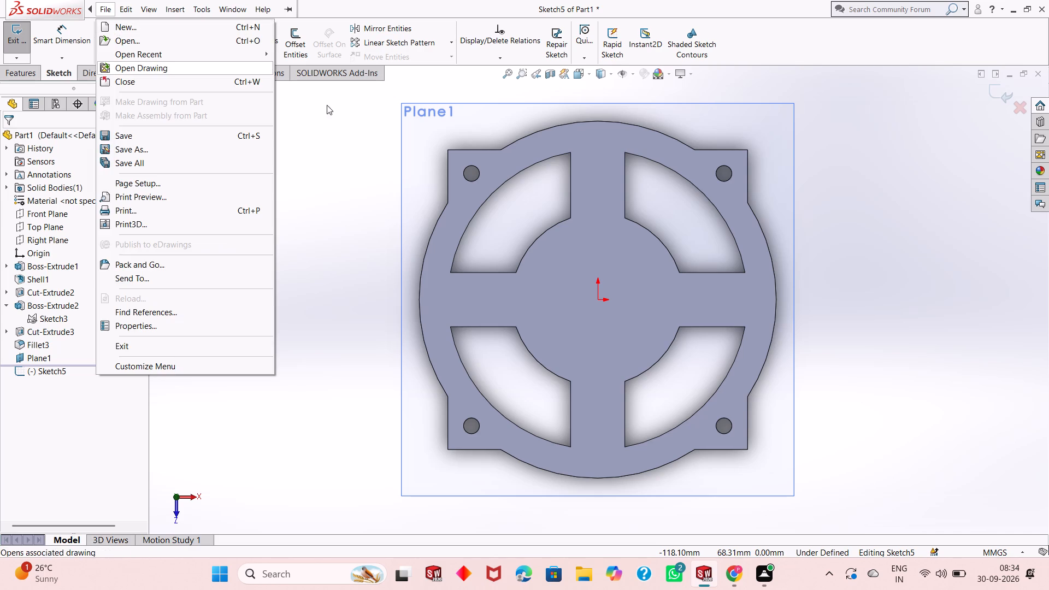
click(319, 126)
click(119, 29)
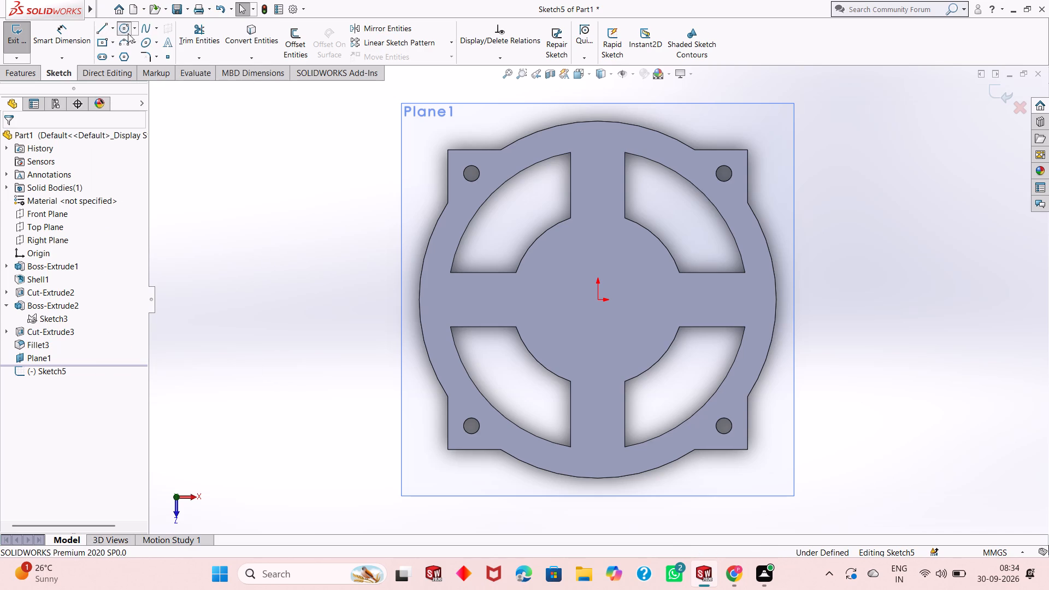
click(596, 300)
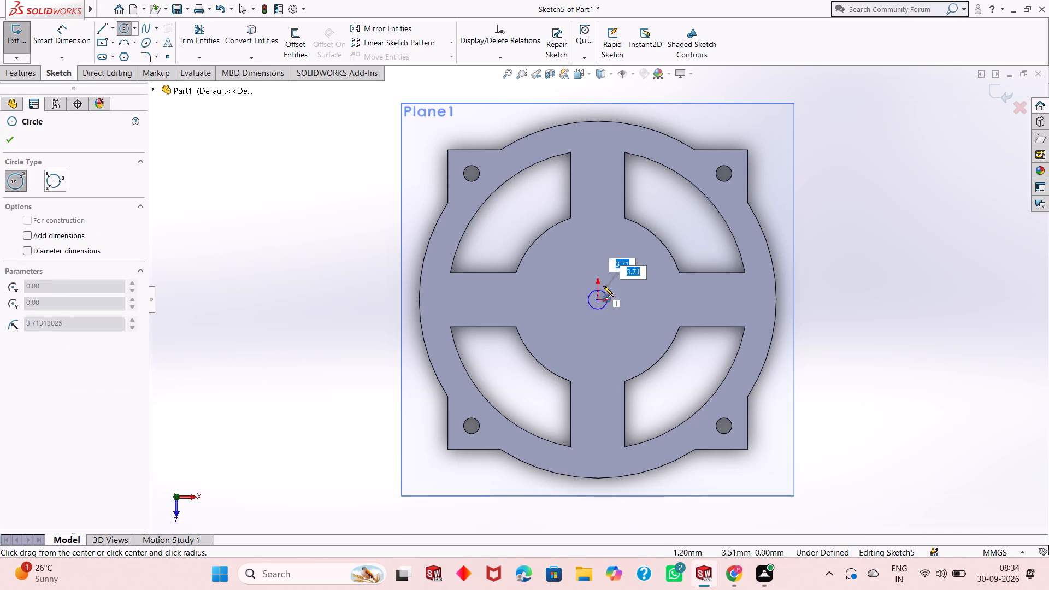
click(636, 244)
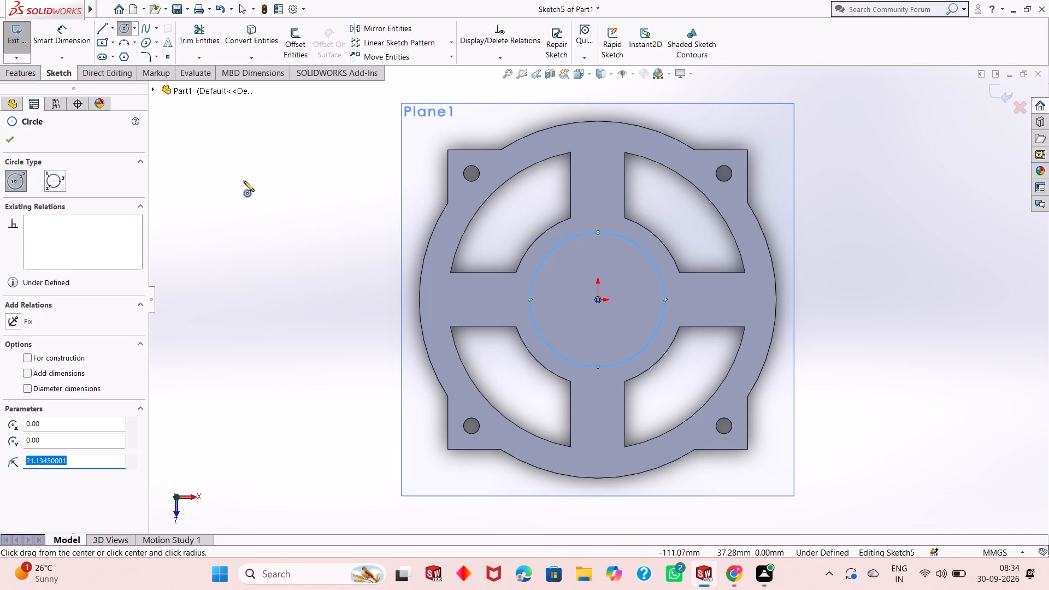
right_click(244, 181)
click(258, 186)
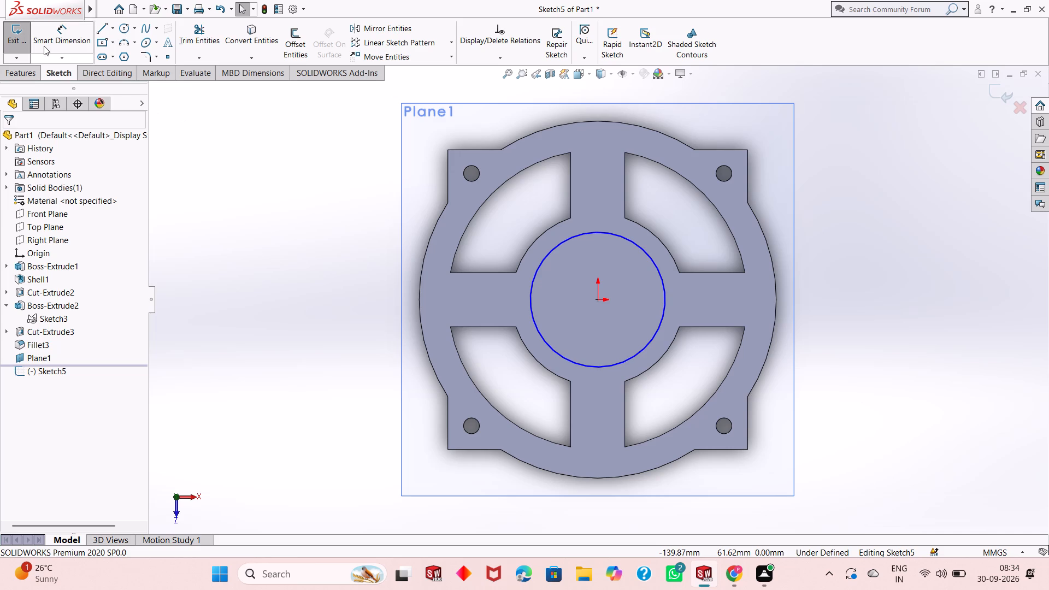
Dimension the circle's diameter as 26 mm.
click(43, 42)
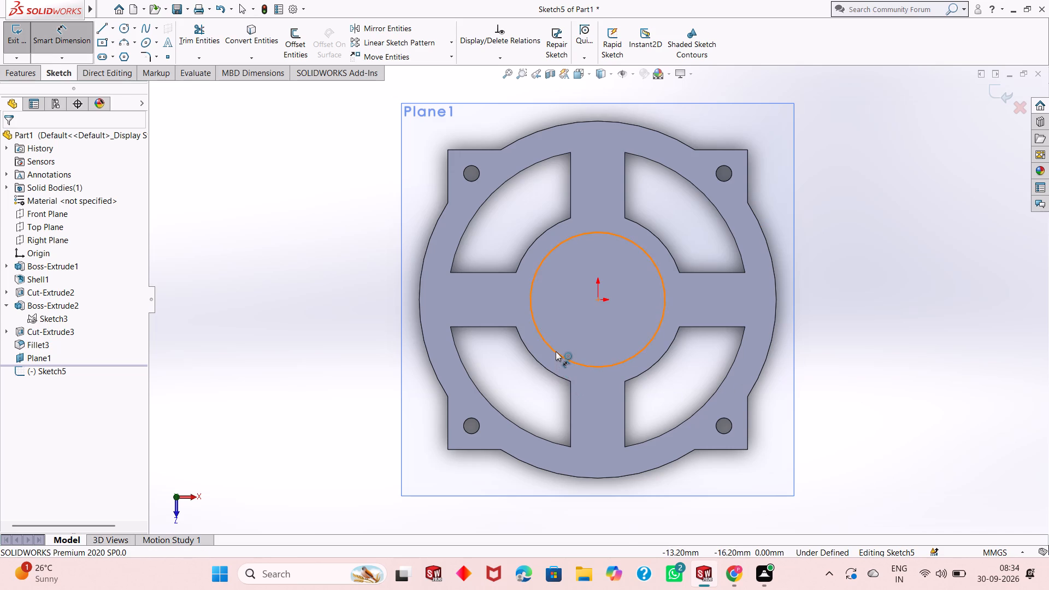
click(556, 351)
click(312, 478)
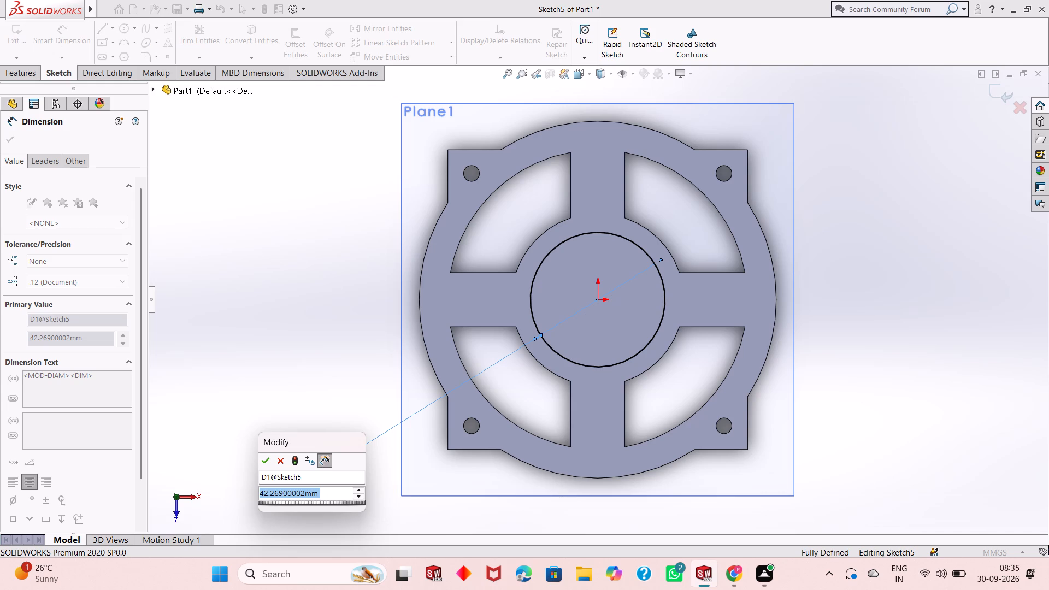
text(26)
key(Return)
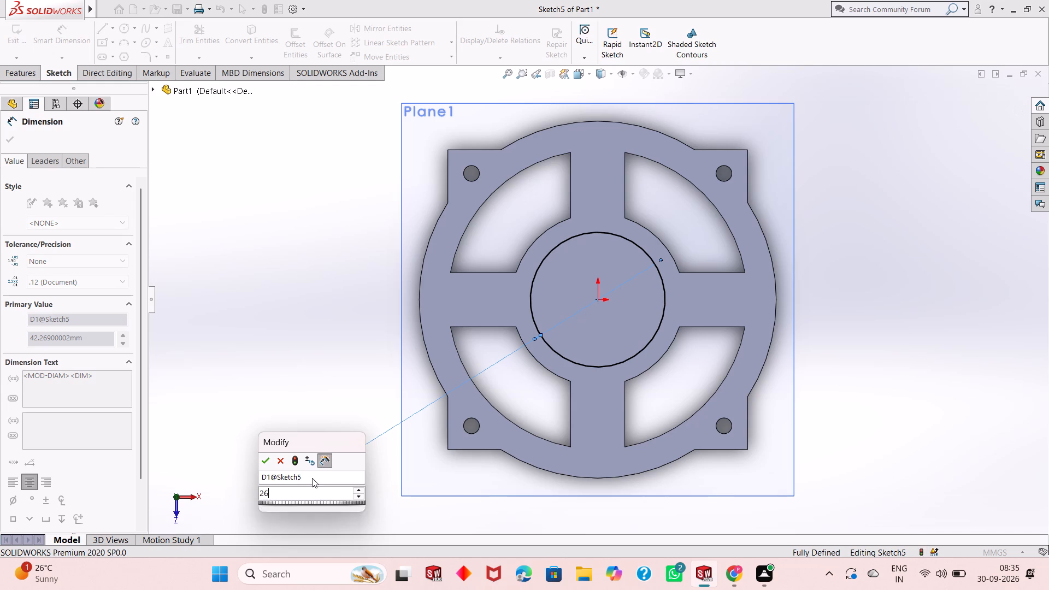
right_click(278, 312)
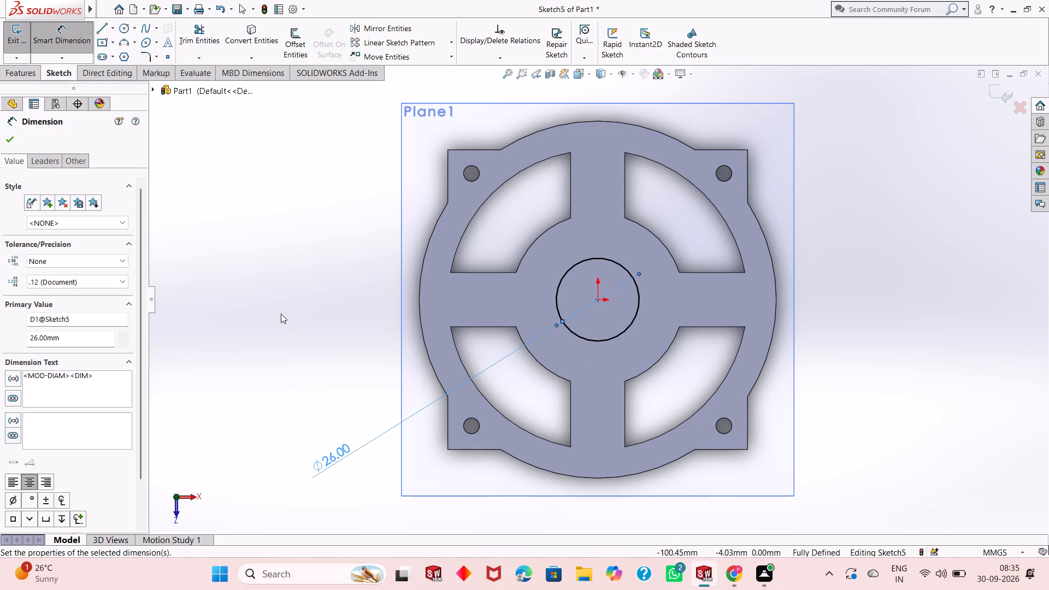
click(303, 351)
Exit the circle sketch and hide the offset reference plane.
middle_drag(364, 392, 378, 351)
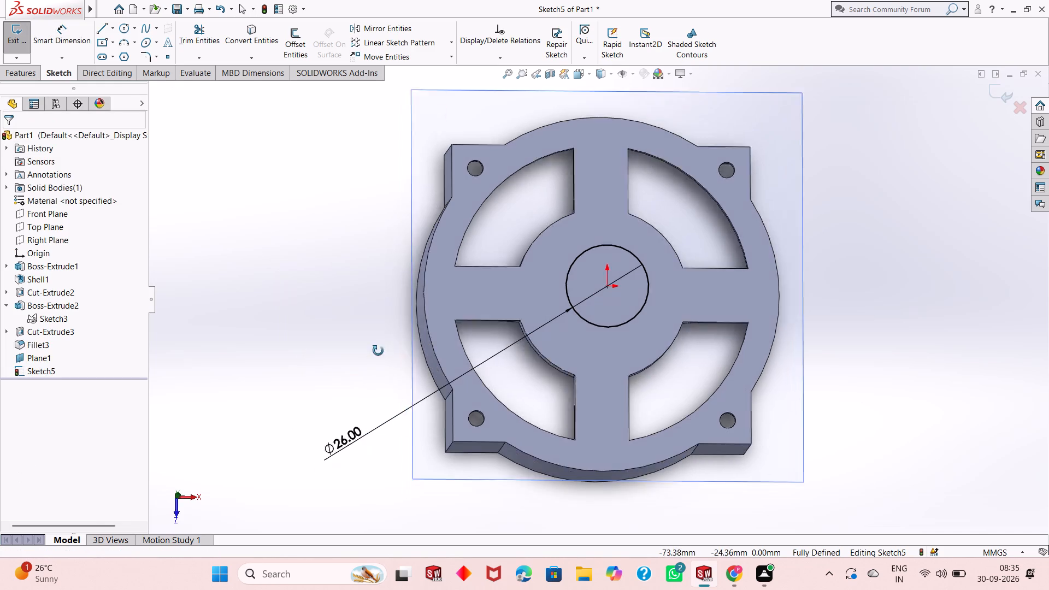
middle_drag(378, 351, 387, 307)
right_click(765, 137)
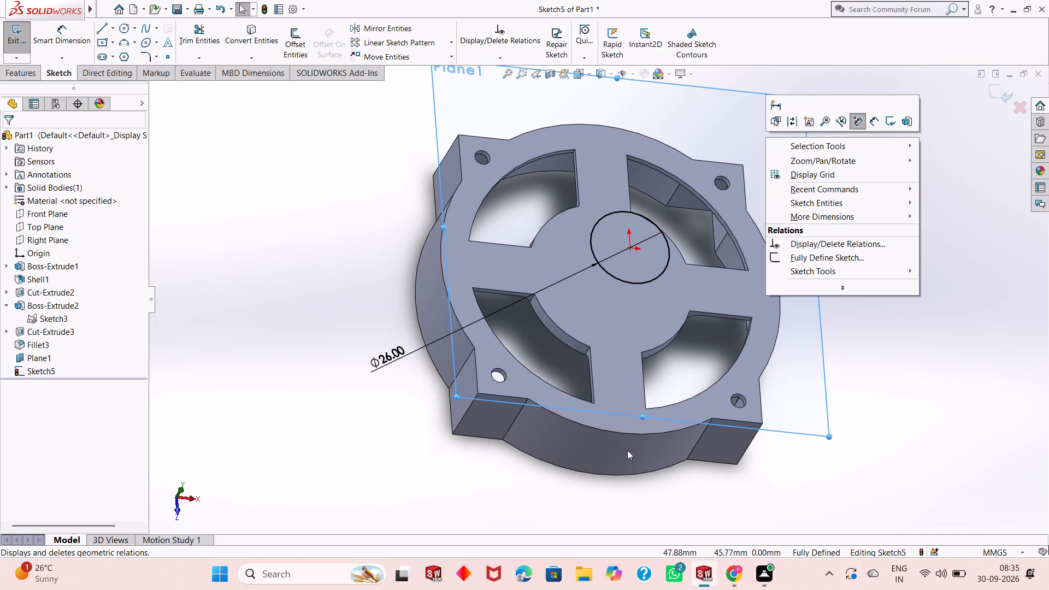
click(246, 225)
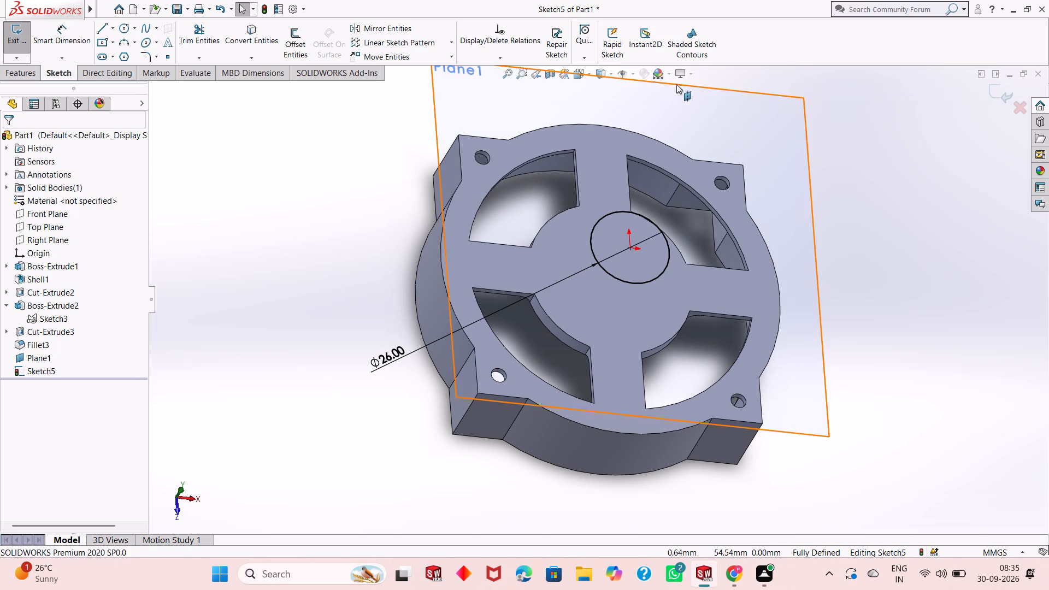
right_click(781, 120)
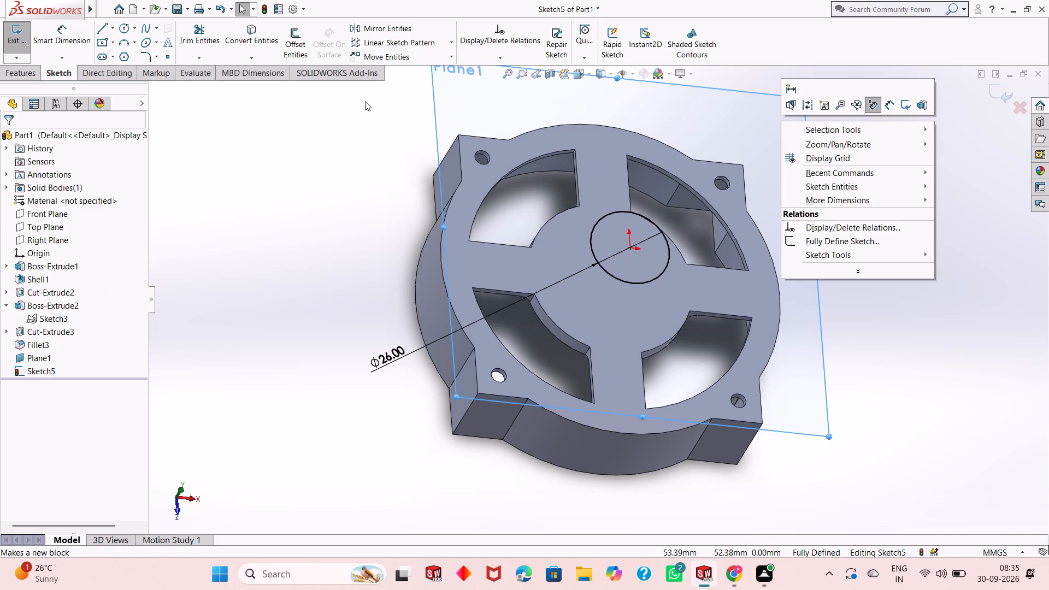
key(Escape)
key(Escape)
key(Escape)
key(Escape)
key(Escape)
key(Escape)
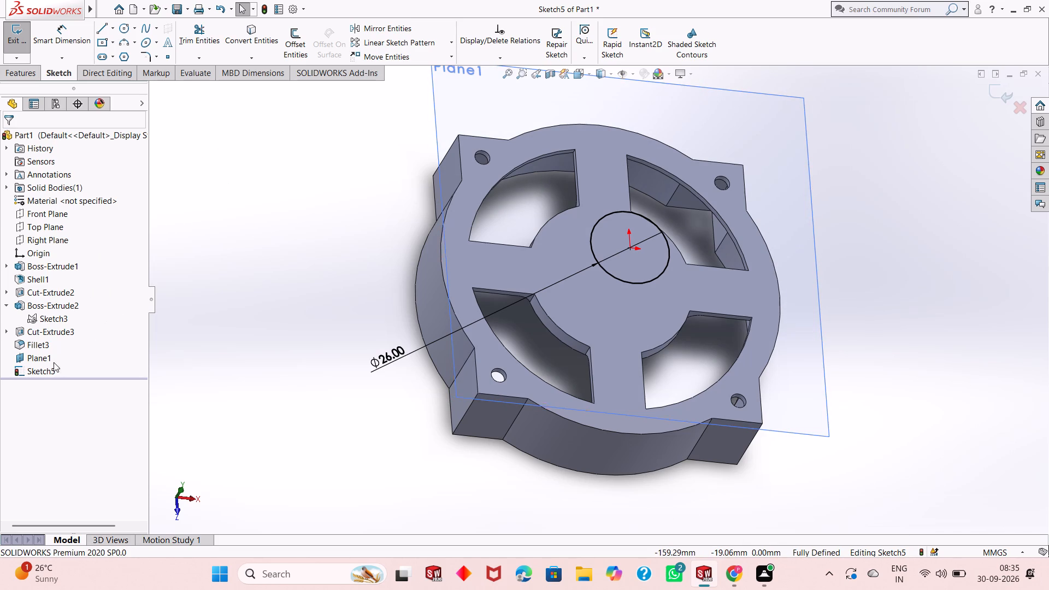
key(Escape)
right_click(770, 111)
key(Escape)
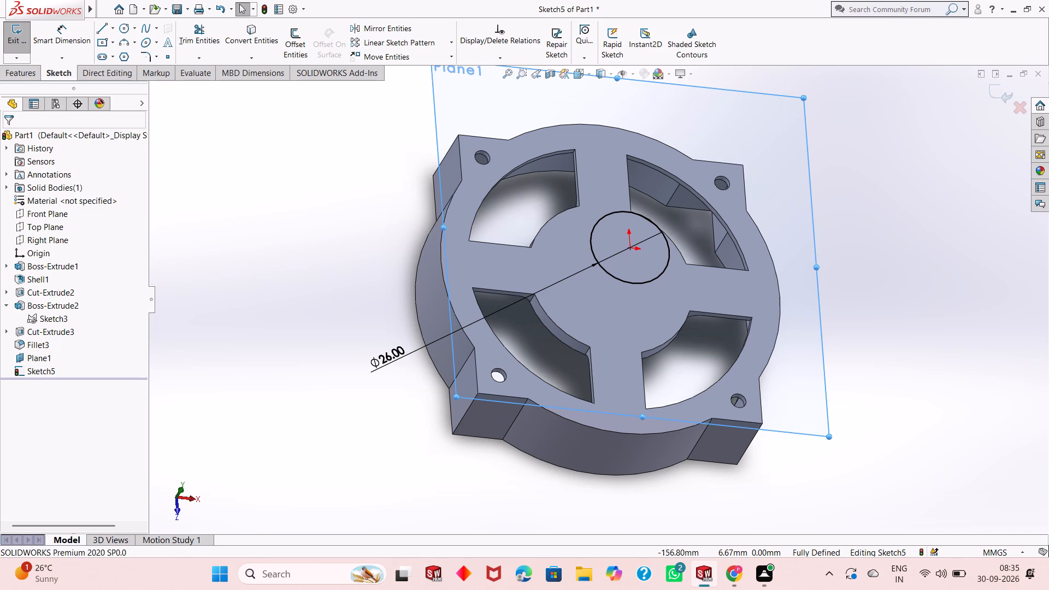
click(28, 75)
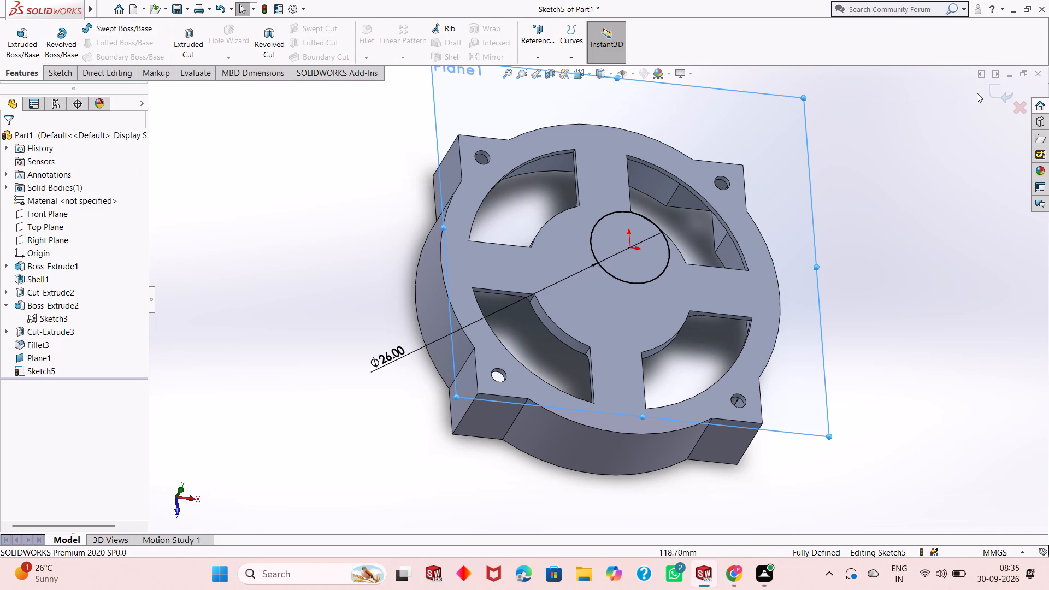
click(994, 96)
right_click(755, 133)
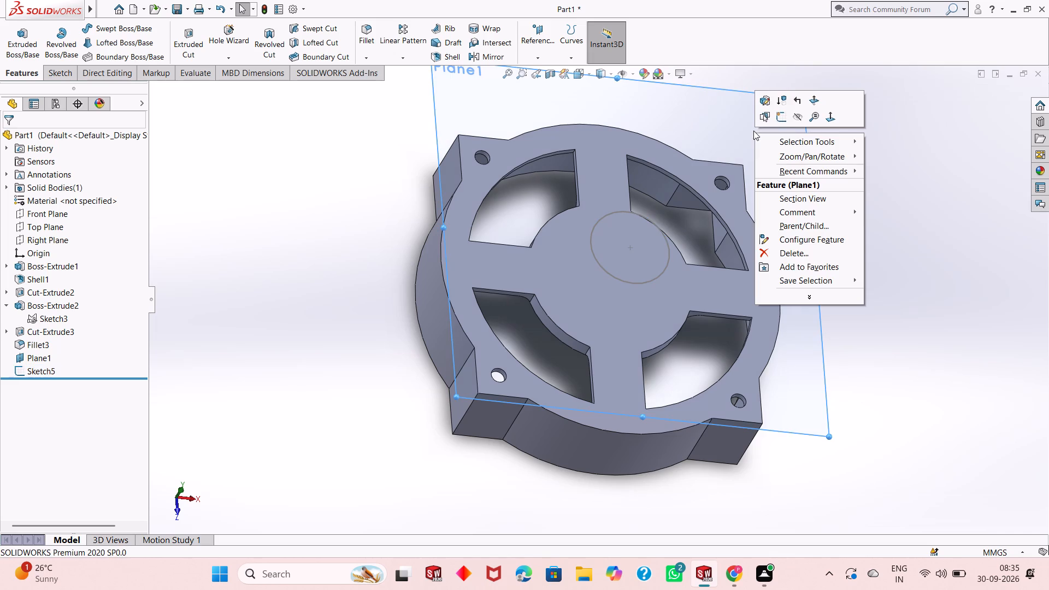
click(796, 123)
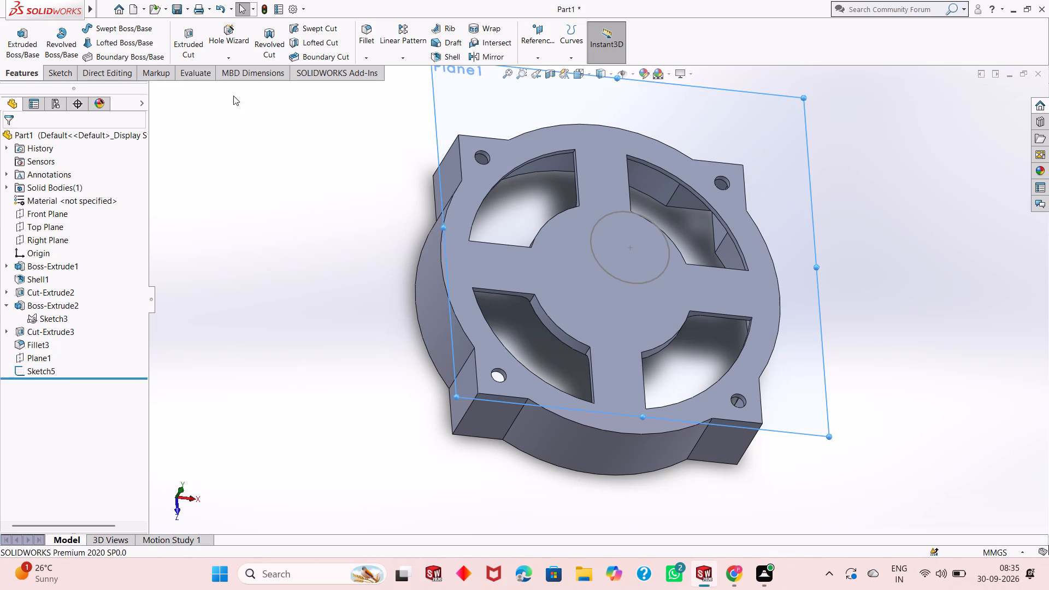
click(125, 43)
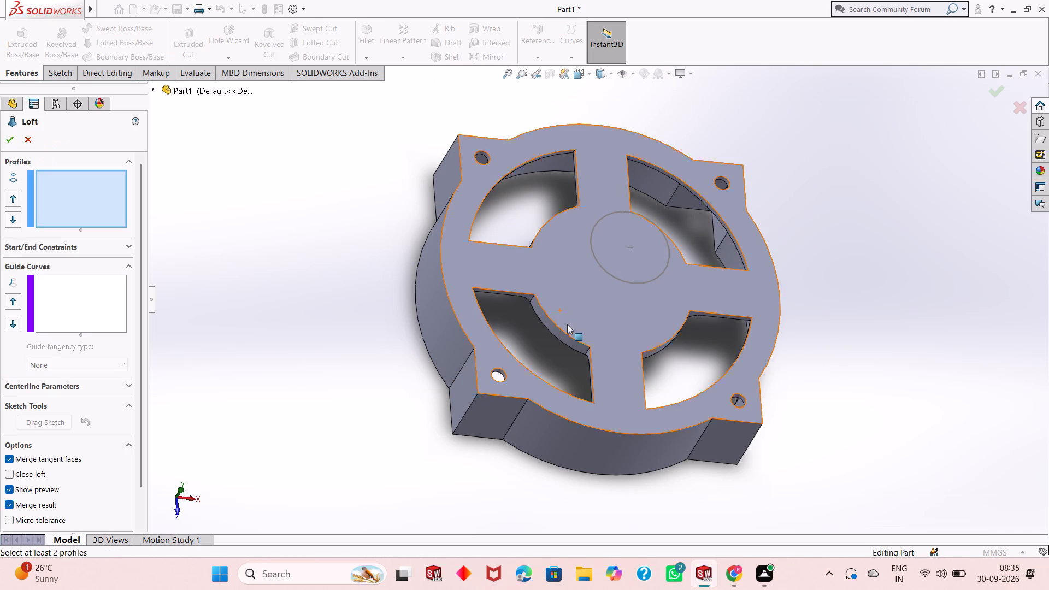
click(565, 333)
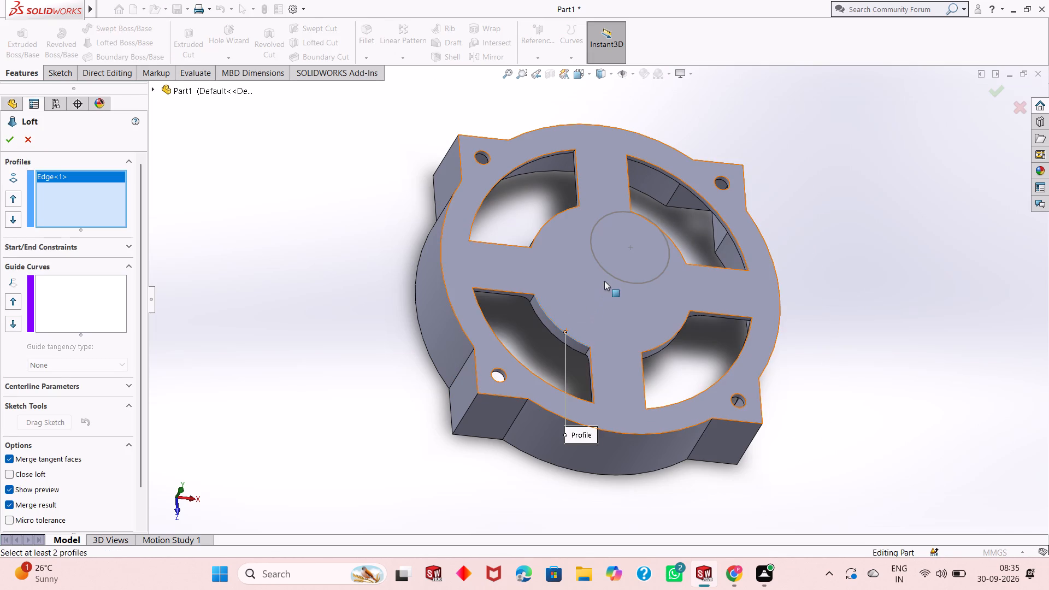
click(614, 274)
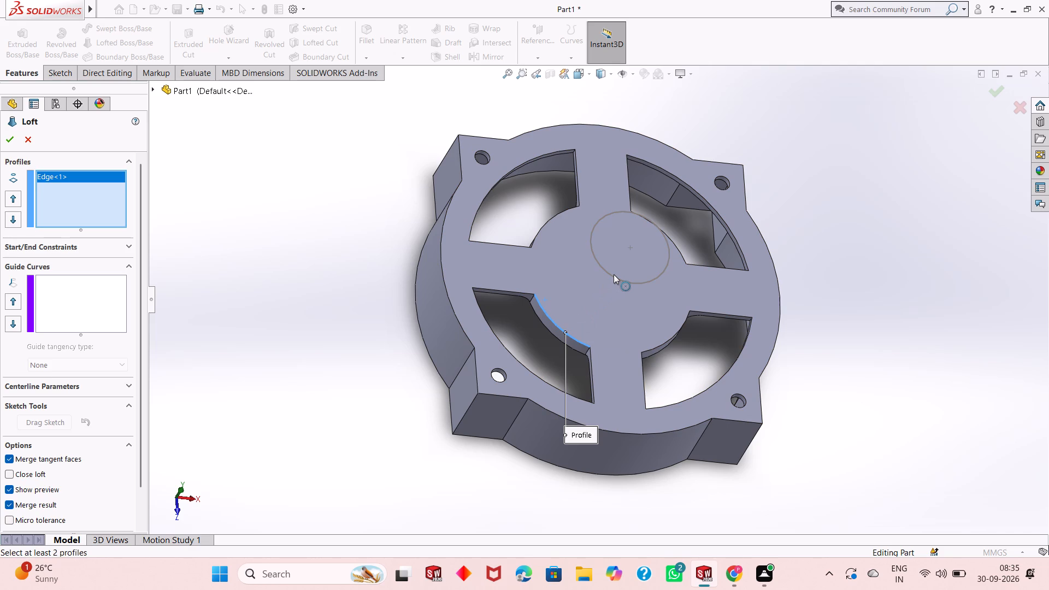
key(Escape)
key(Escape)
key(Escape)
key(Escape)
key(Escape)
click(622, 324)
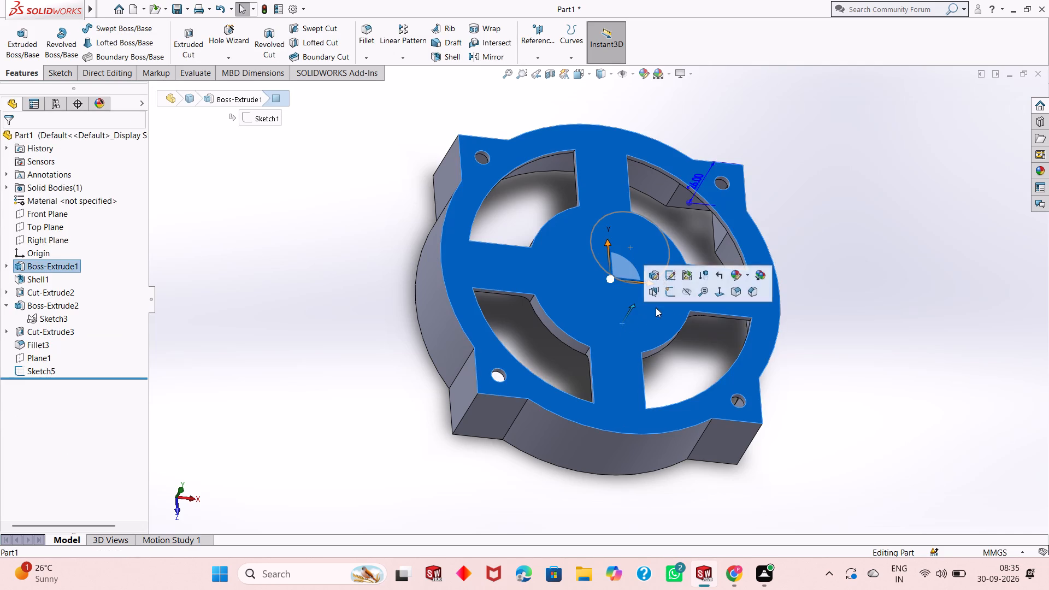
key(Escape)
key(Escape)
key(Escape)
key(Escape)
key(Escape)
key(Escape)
Open a new sketch on the housing's flat outer face.
click(634, 314)
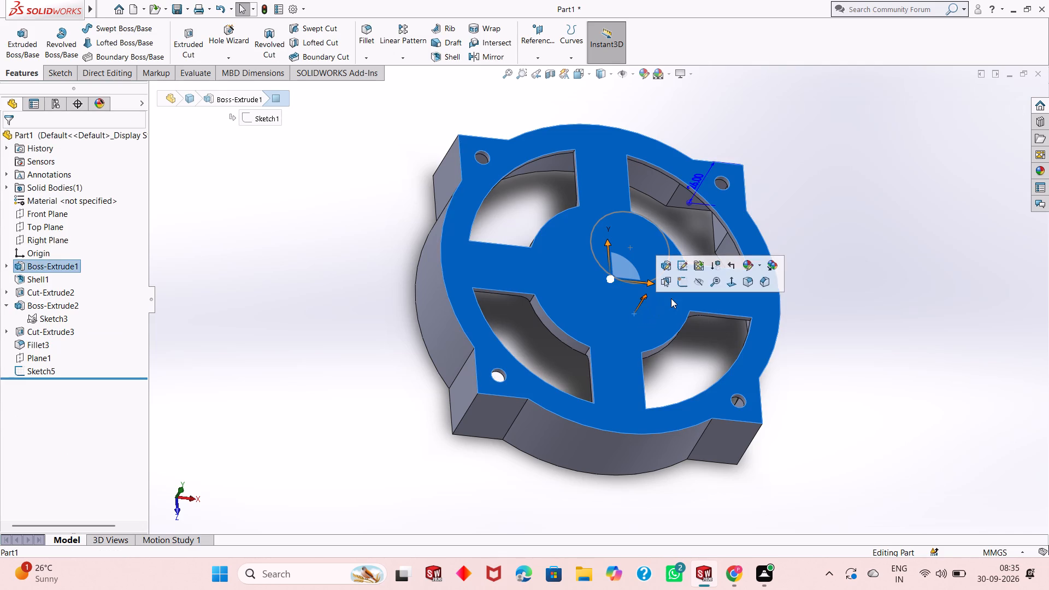
click(685, 283)
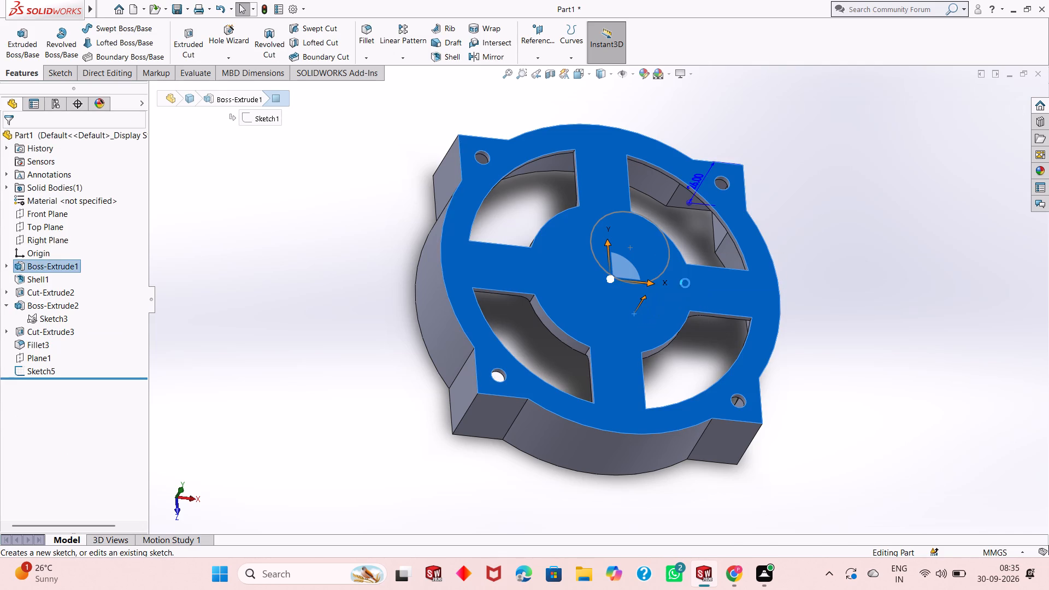
key(Escape)
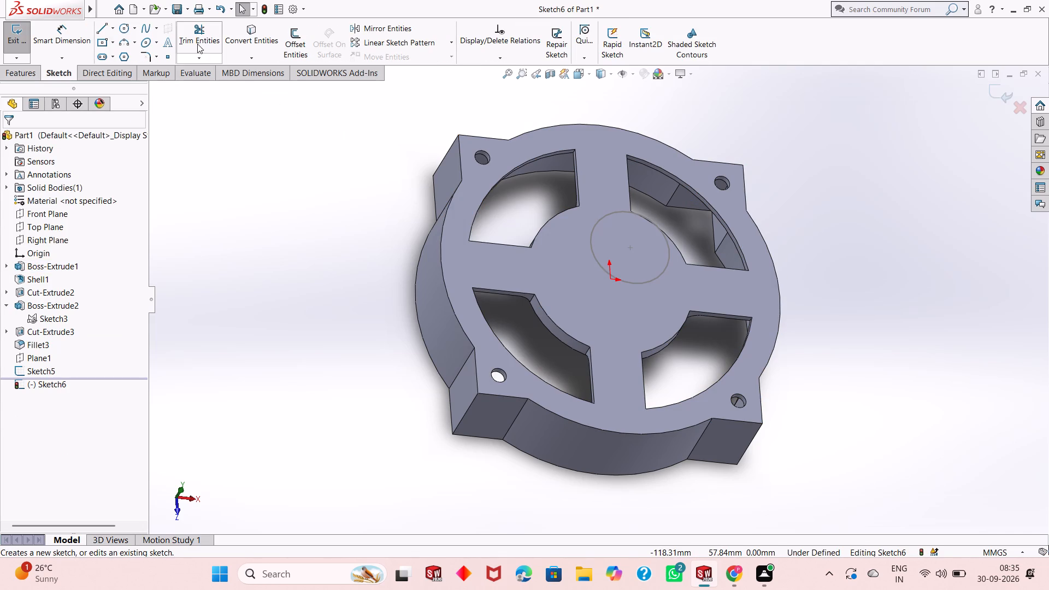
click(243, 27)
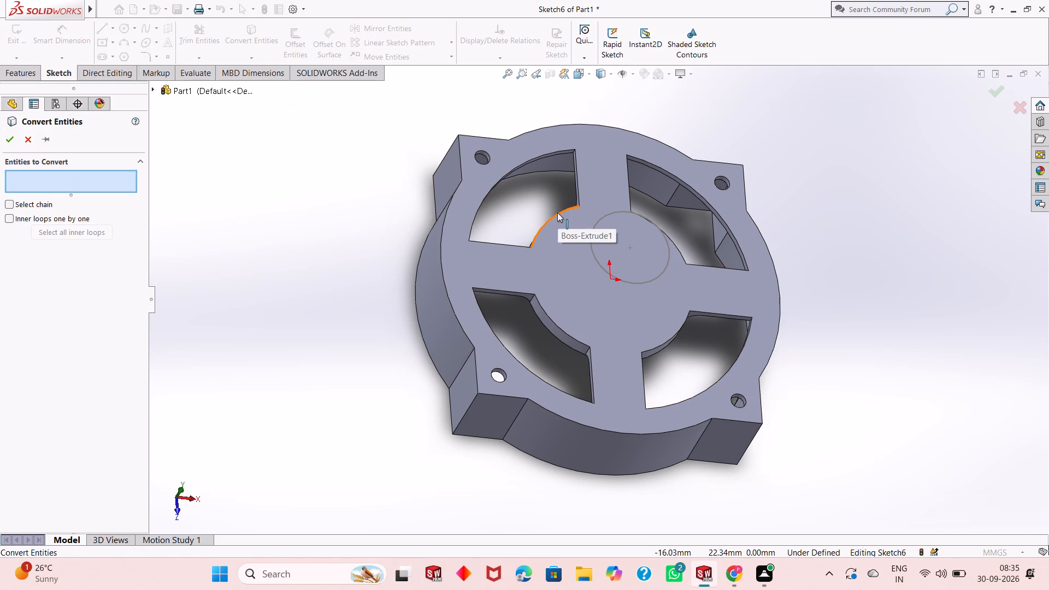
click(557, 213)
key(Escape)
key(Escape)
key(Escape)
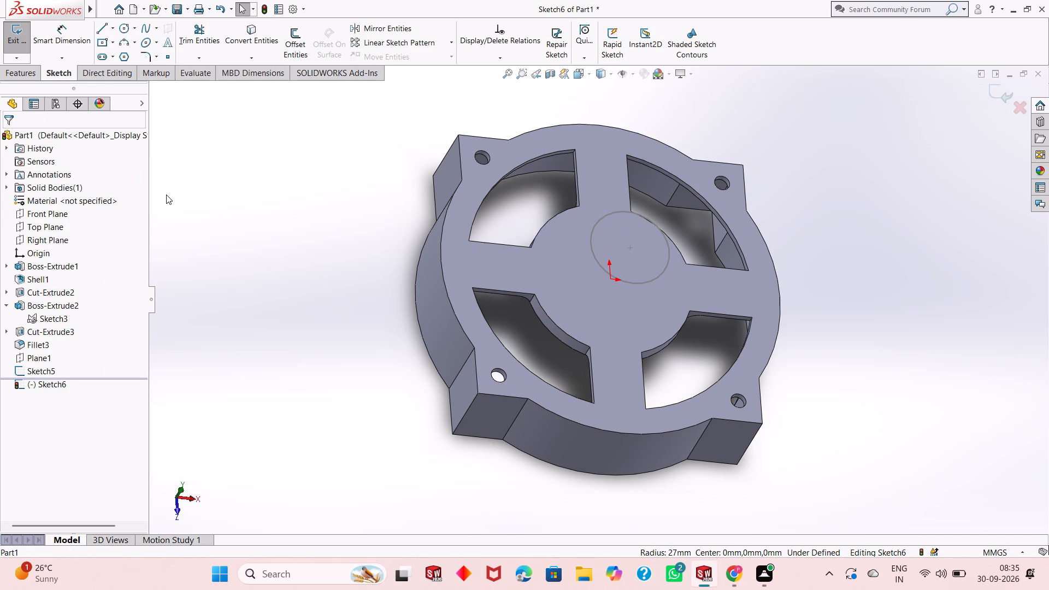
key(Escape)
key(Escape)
Sketch a circle about 54 mm in diameter, centred on the origin and reaching the hub's outer edge.
key(ctrl+8)
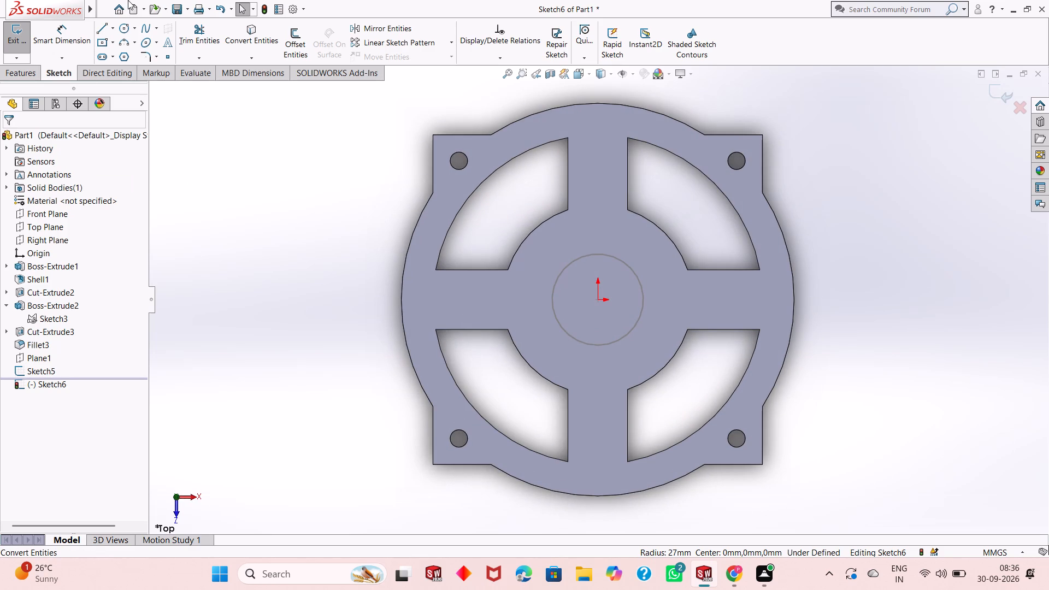
click(123, 23)
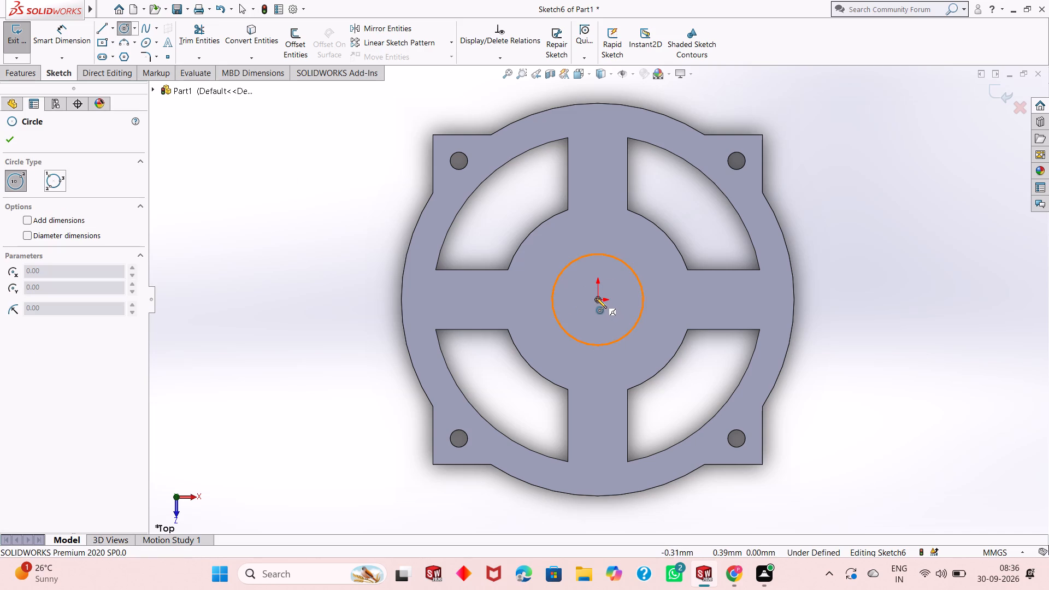
click(596, 298)
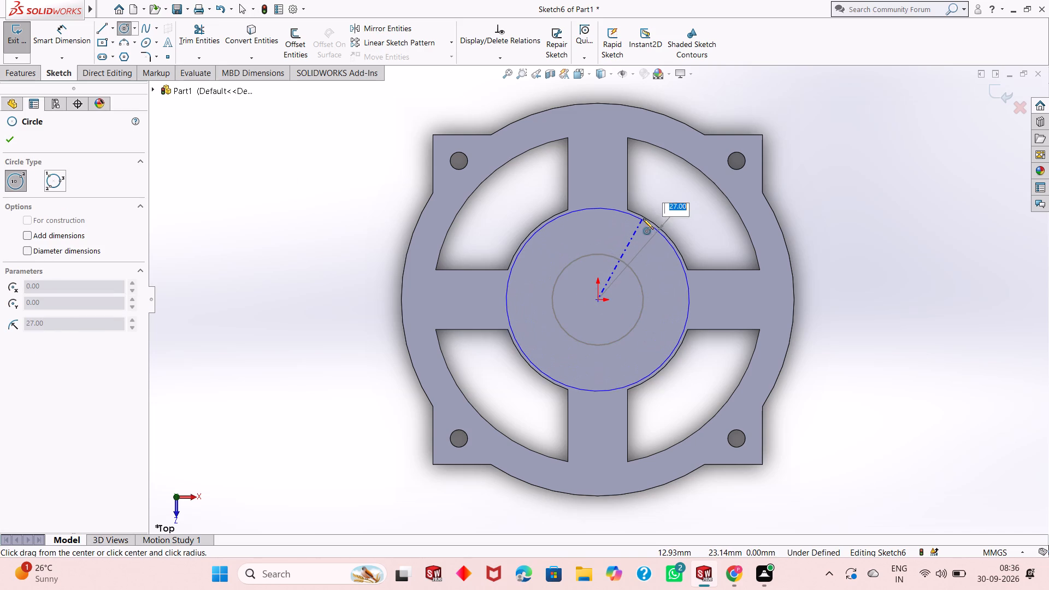
click(643, 219)
key(Escape)
key(Escape)
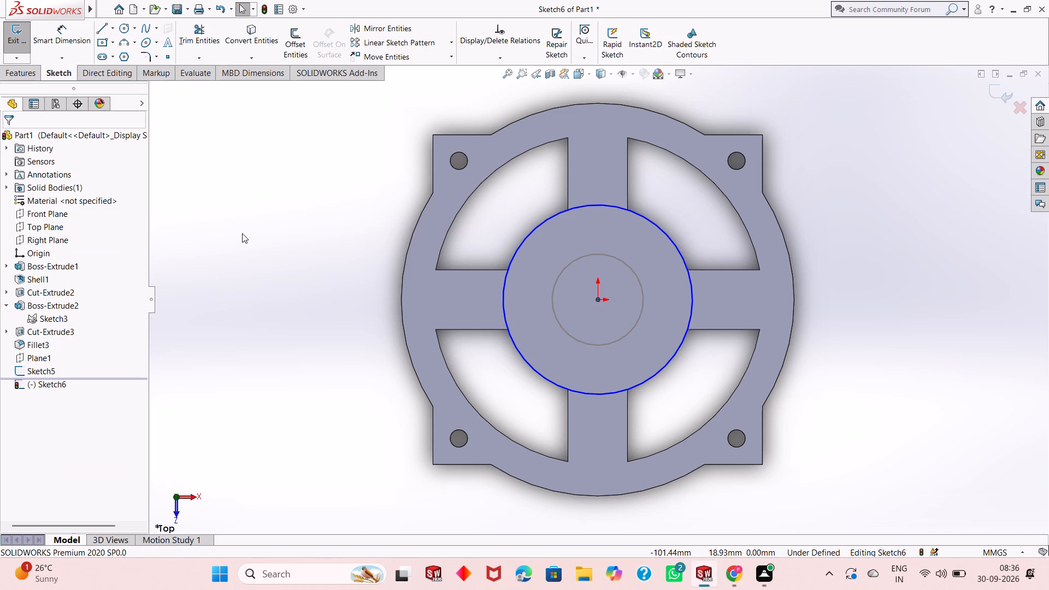
key(Escape)
key(Escape)
key(Escape)
Dimension the hub circle's diameter as 54 mm and exit the sketch.
click(70, 39)
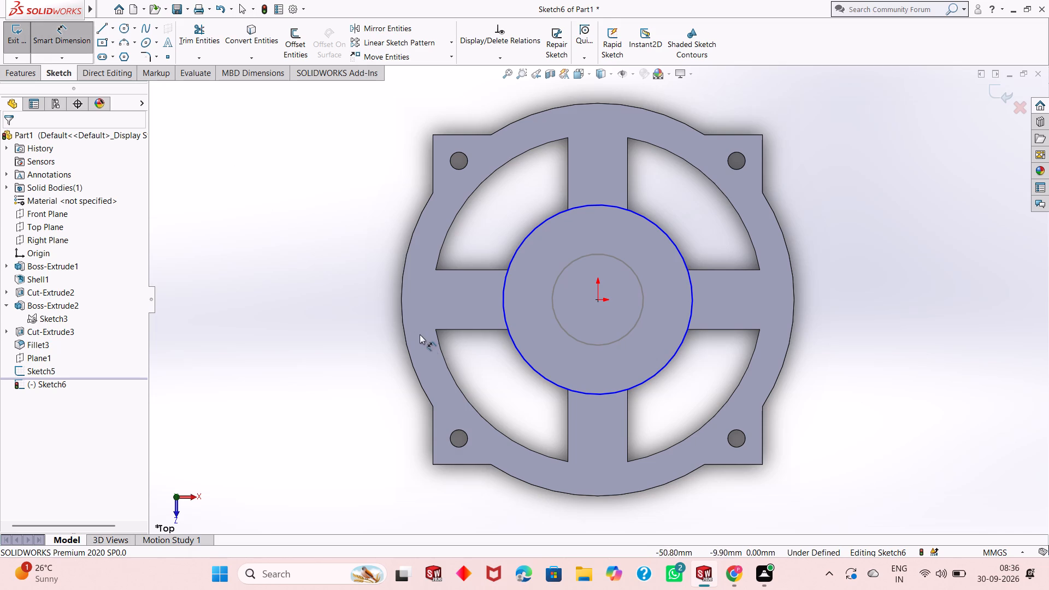
click(523, 352)
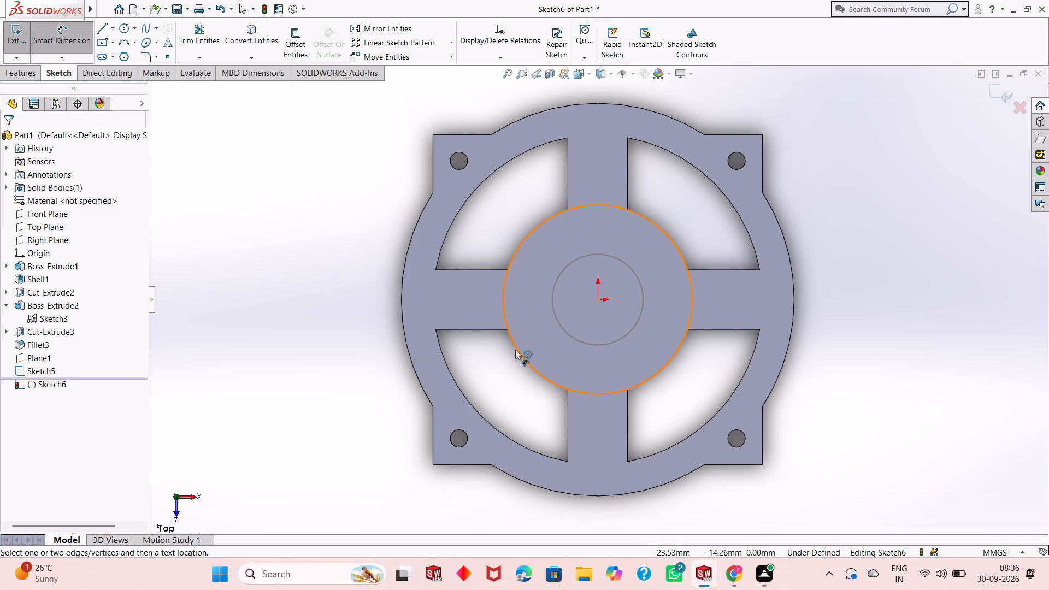
click(515, 350)
click(297, 456)
key(Return)
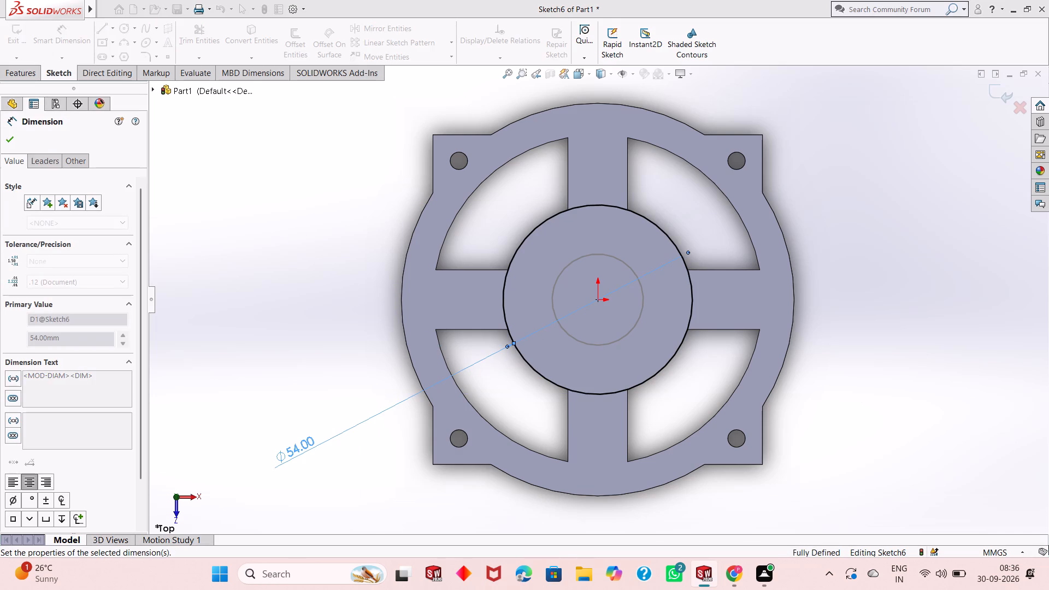
right_click(255, 196)
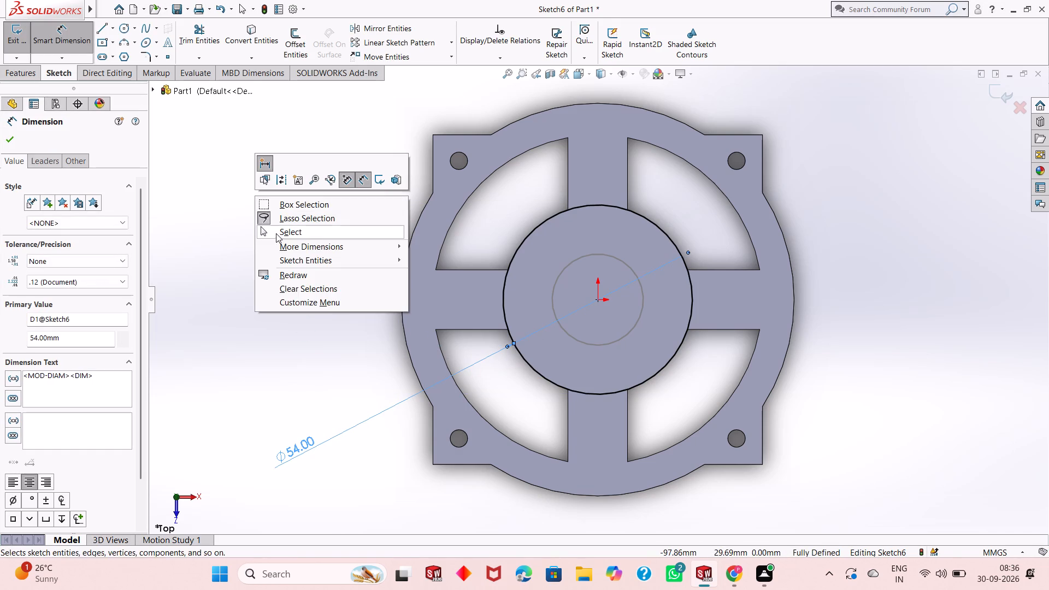
click(277, 234)
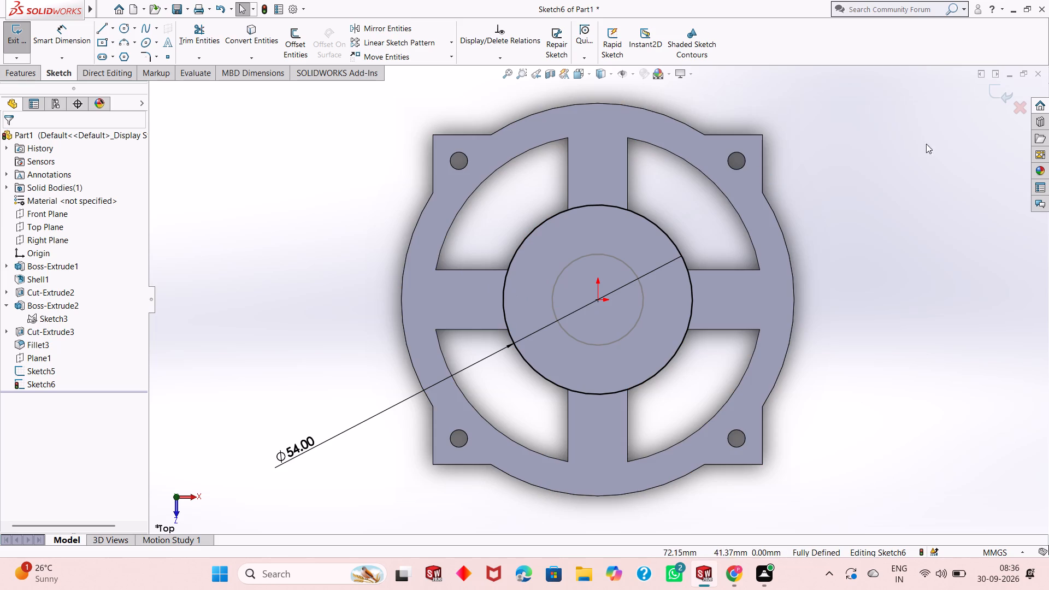
click(993, 97)
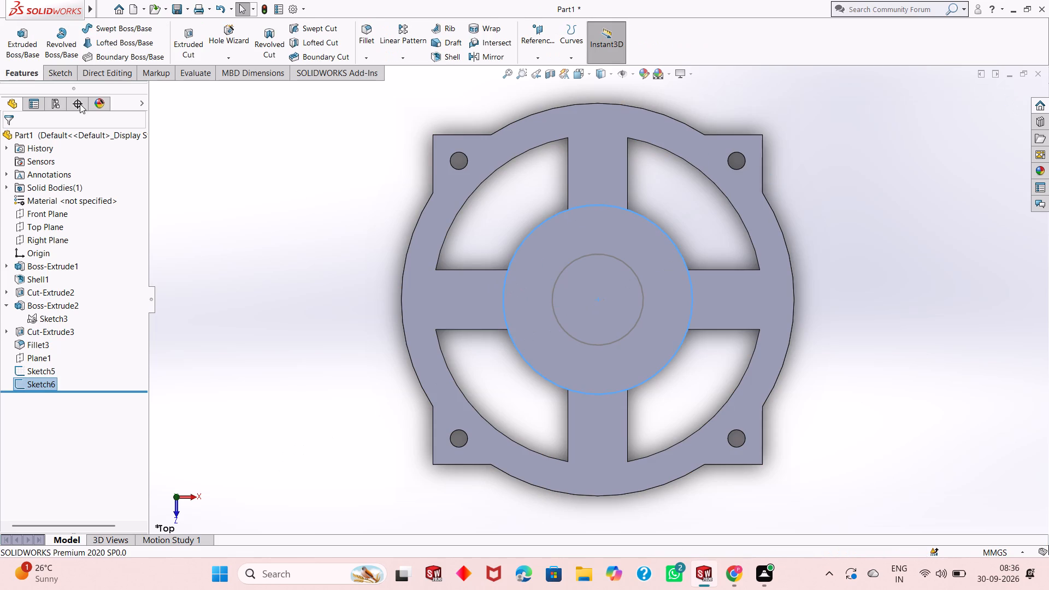
Loft a boss from the 54 mm hub circle to the 26 mm circle, aligning the profile connectors so the loft does not twist.
click(109, 46)
middle_drag(399, 415, 397, 380)
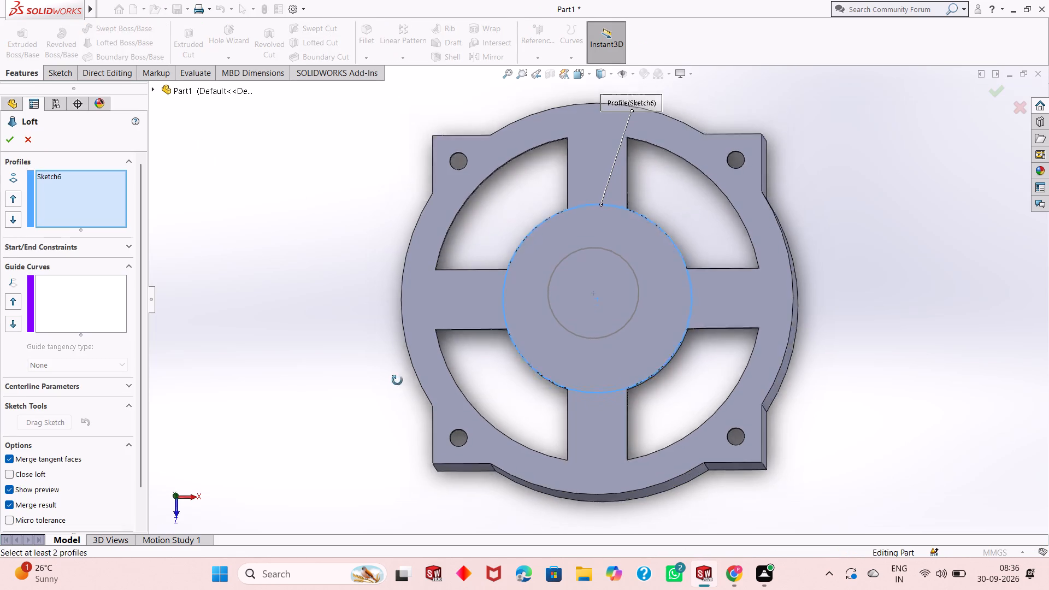
middle_drag(397, 380, 429, 233)
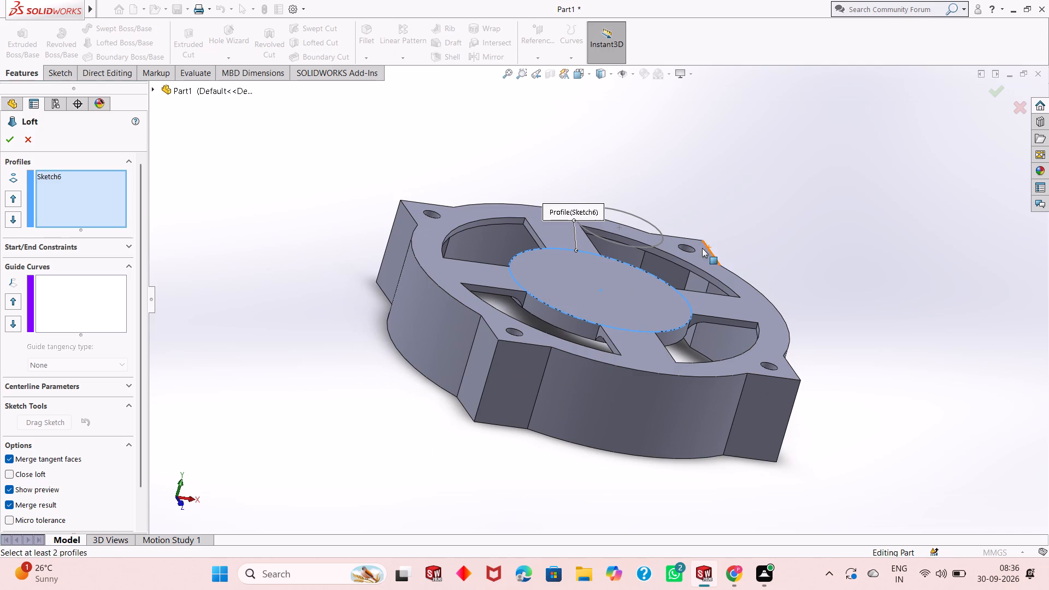
click(651, 246)
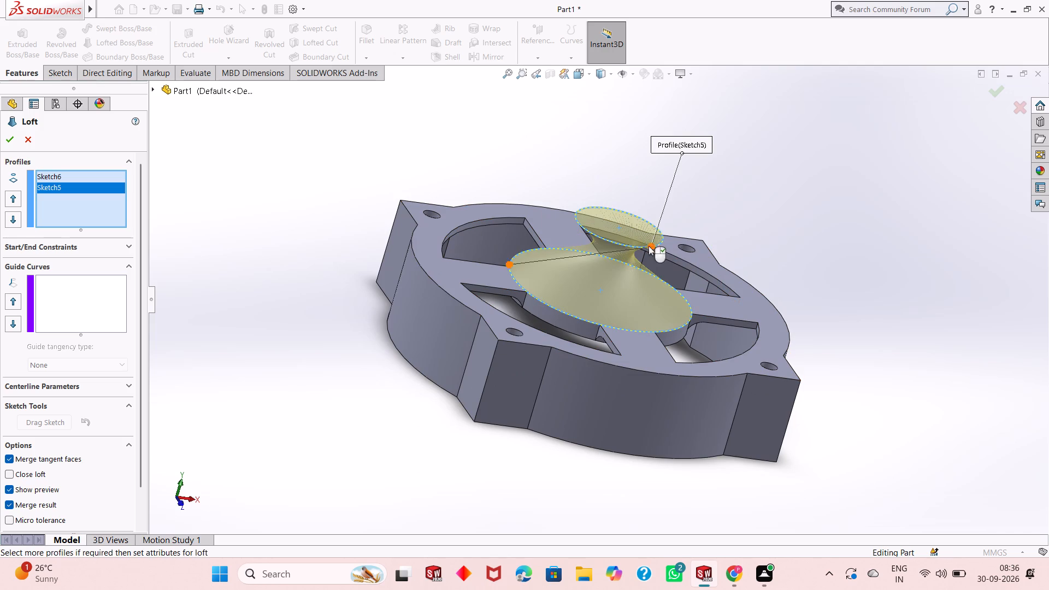
drag(507, 263, 660, 329)
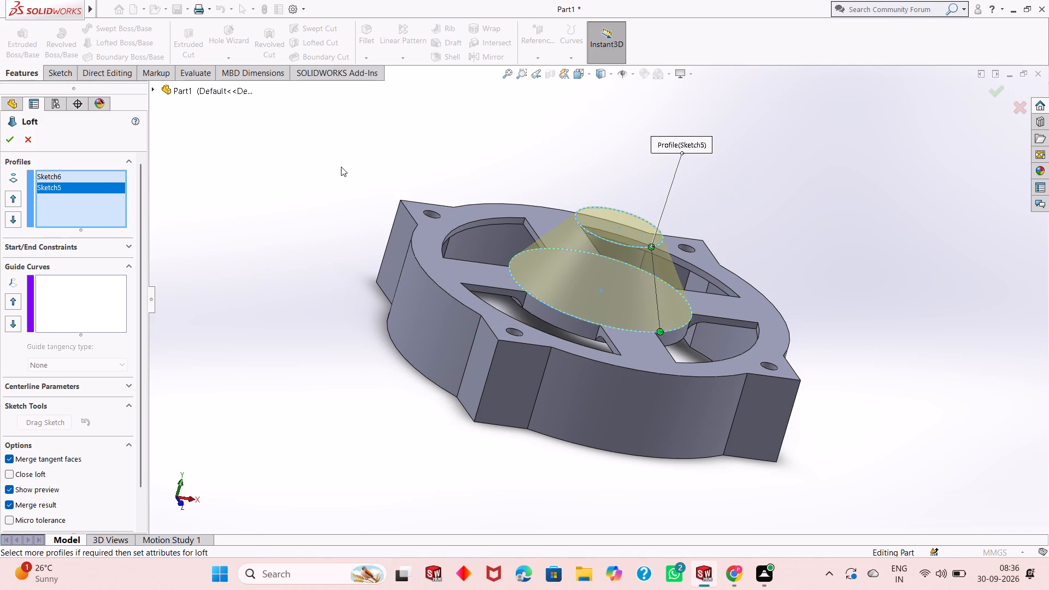
click(13, 141)
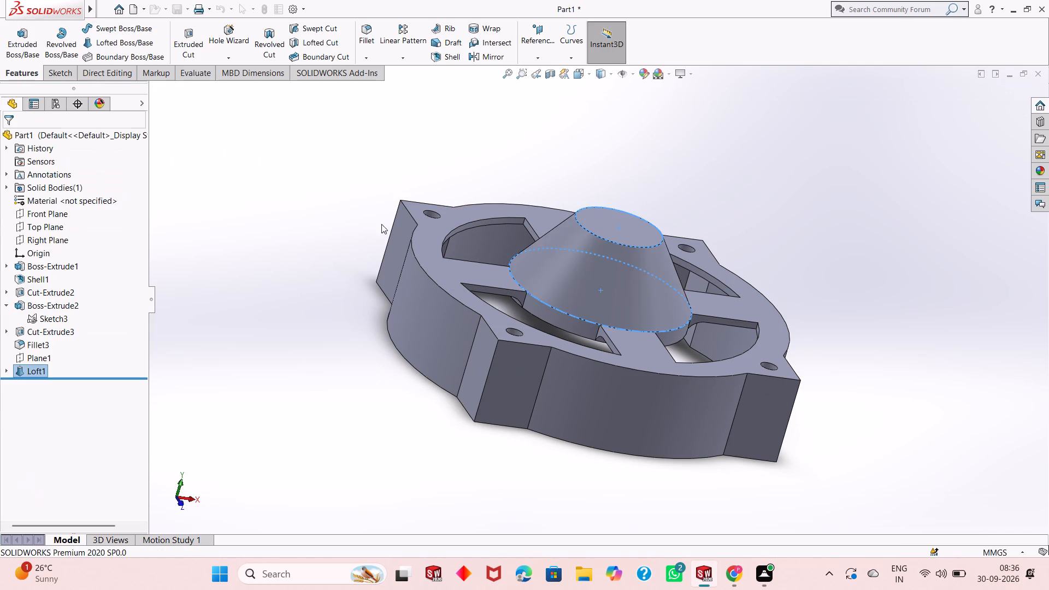
key(Escape)
Sketch a circle about 13 mm in diameter on the lofted boss's small end face, centred on the origin.
middle_drag(722, 228, 715, 241)
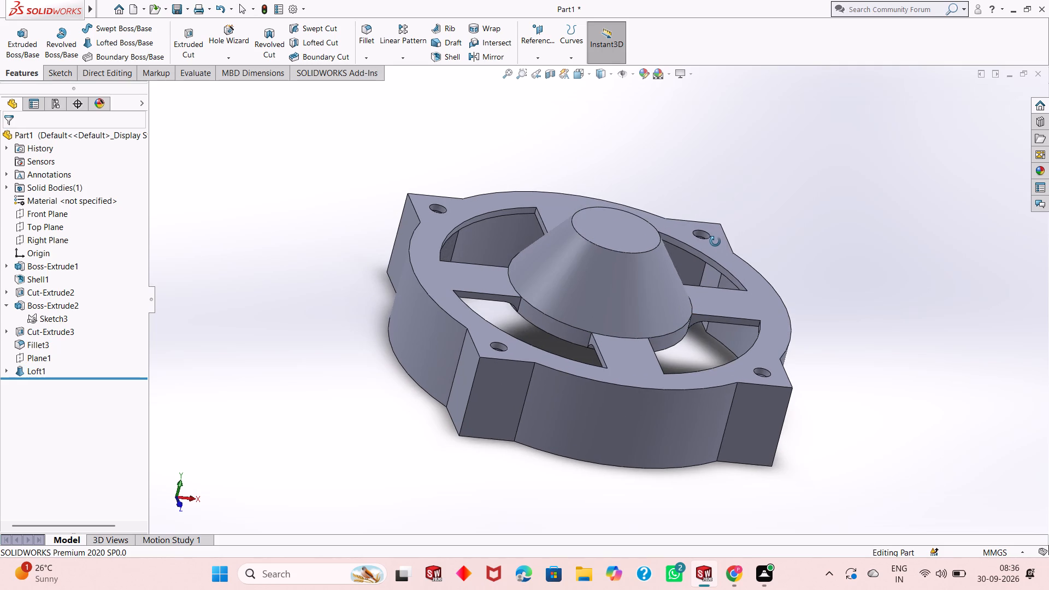
middle_drag(715, 241, 506, 332)
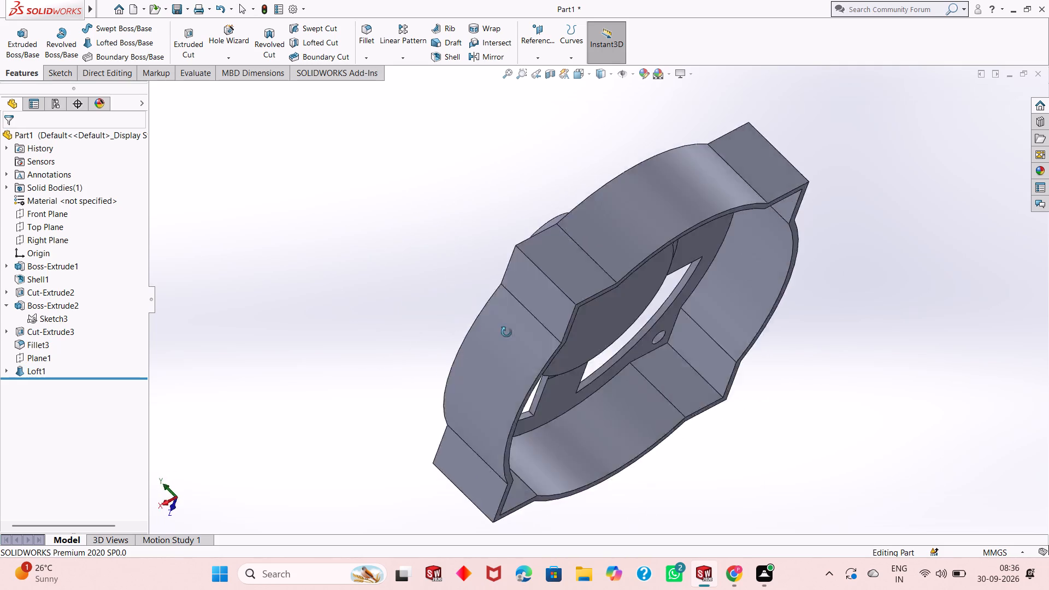
middle_drag(506, 332, 512, 373)
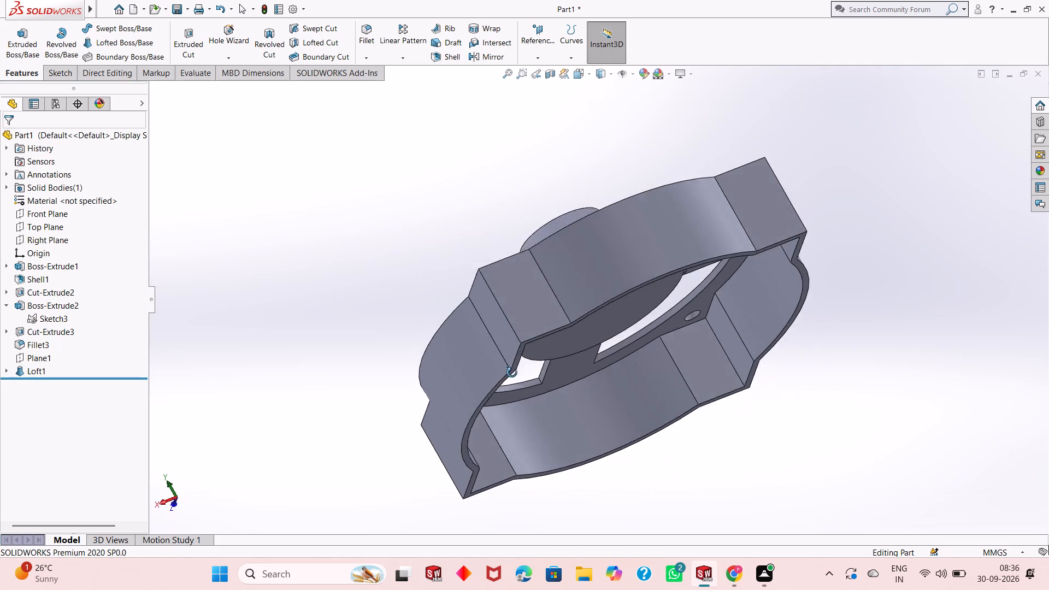
middle_drag(512, 373, 523, 320)
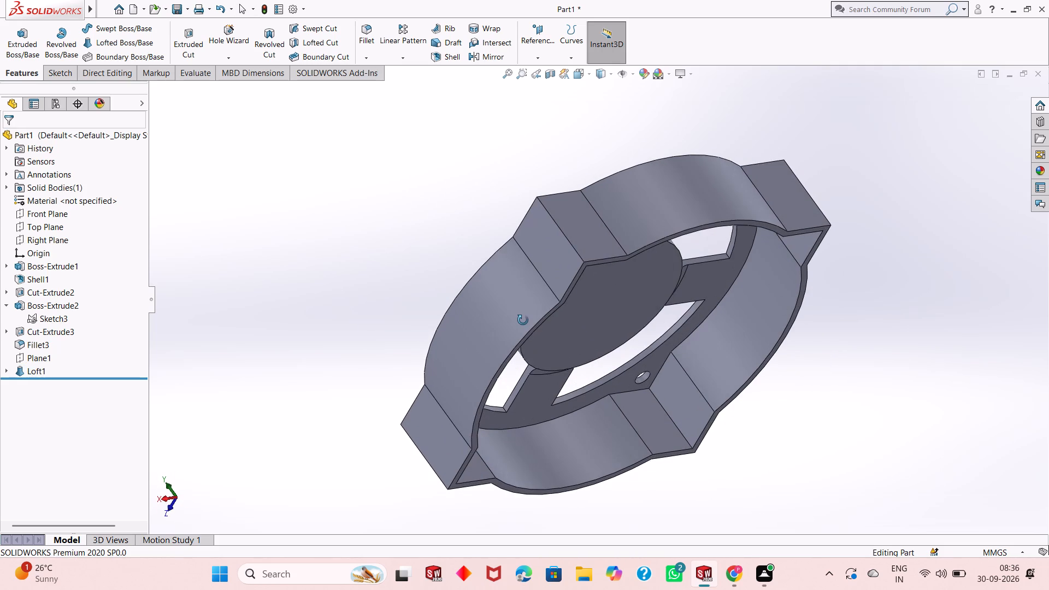
middle_drag(523, 320, 522, 297)
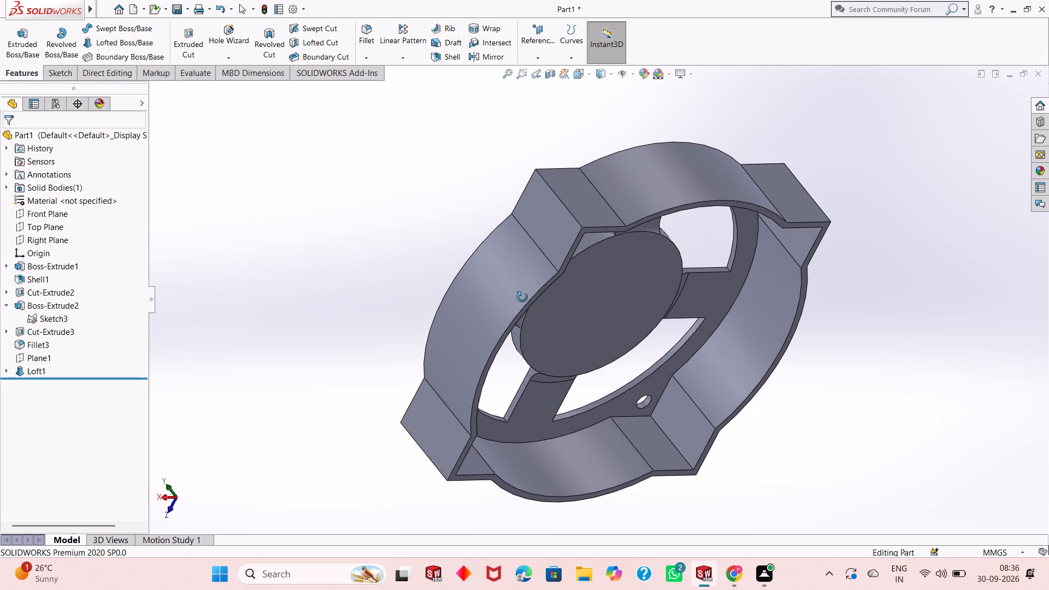
middle_drag(522, 297, 662, 403)
scroll(668, 402, up, 1)
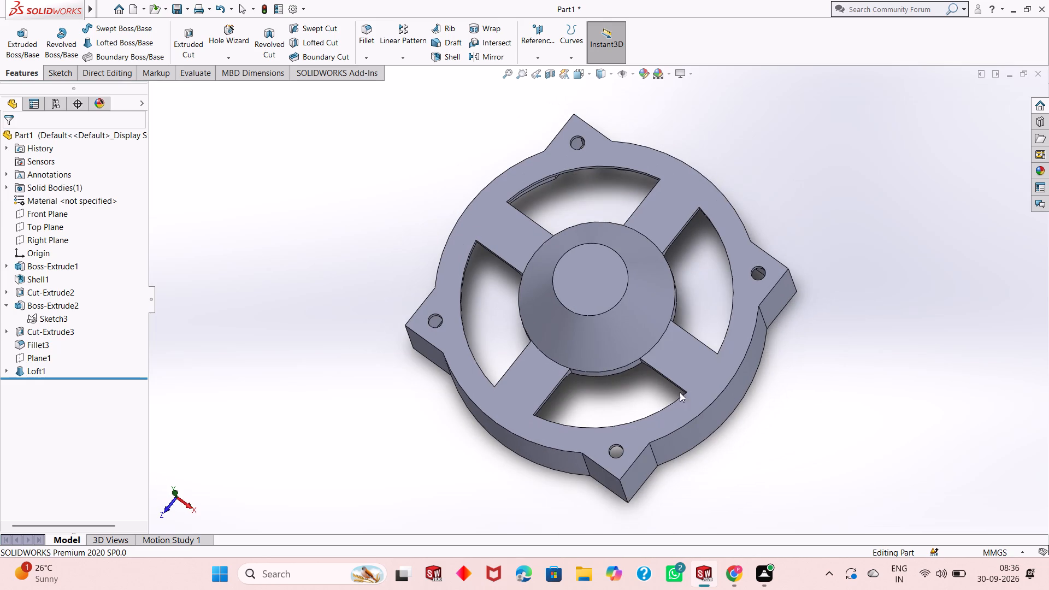
click(592, 273)
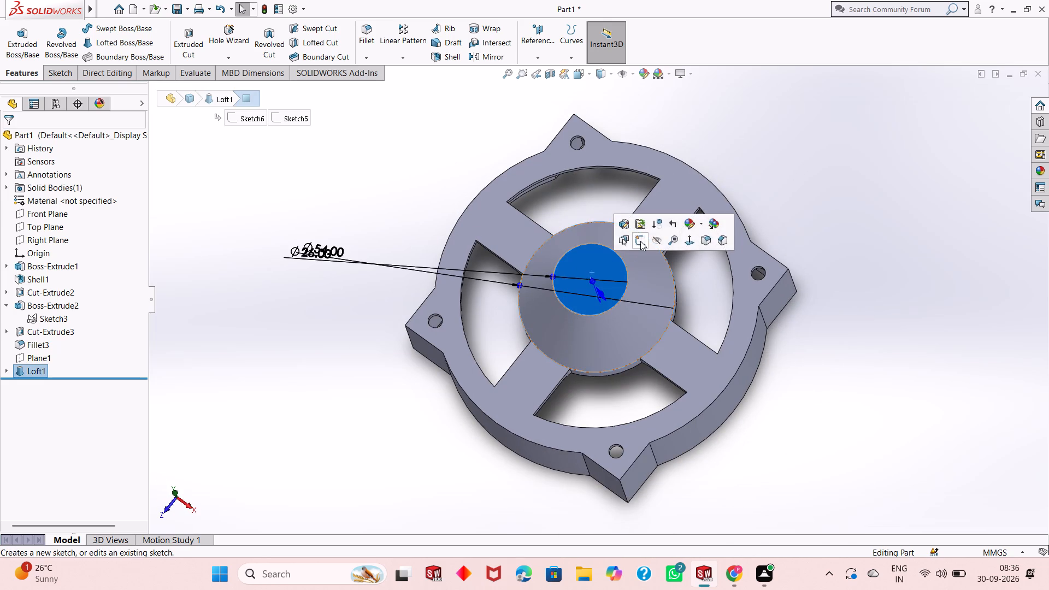
click(640, 241)
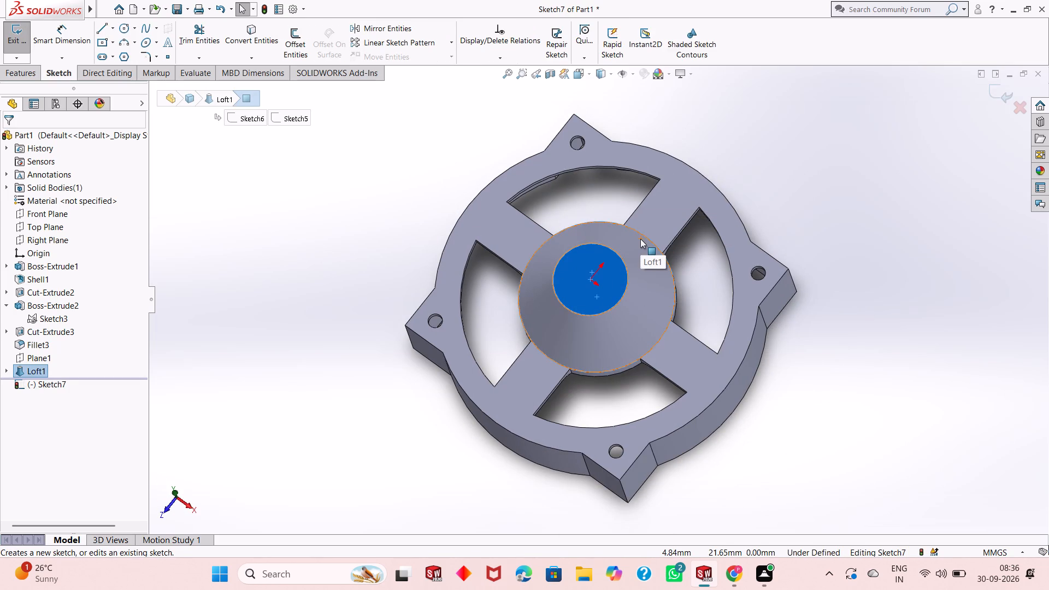
key(ctrl+8)
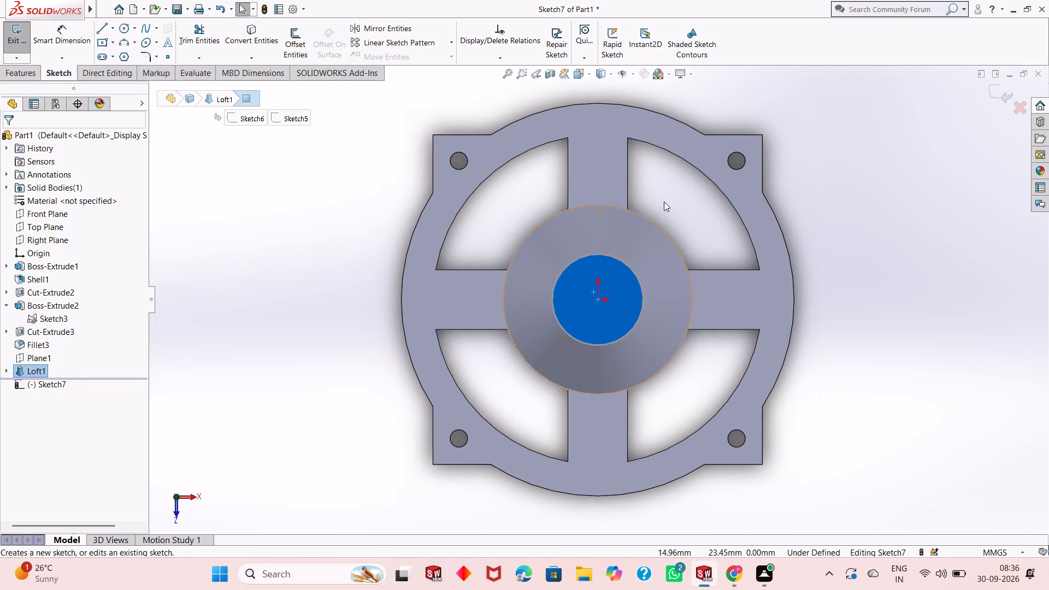
click(834, 190)
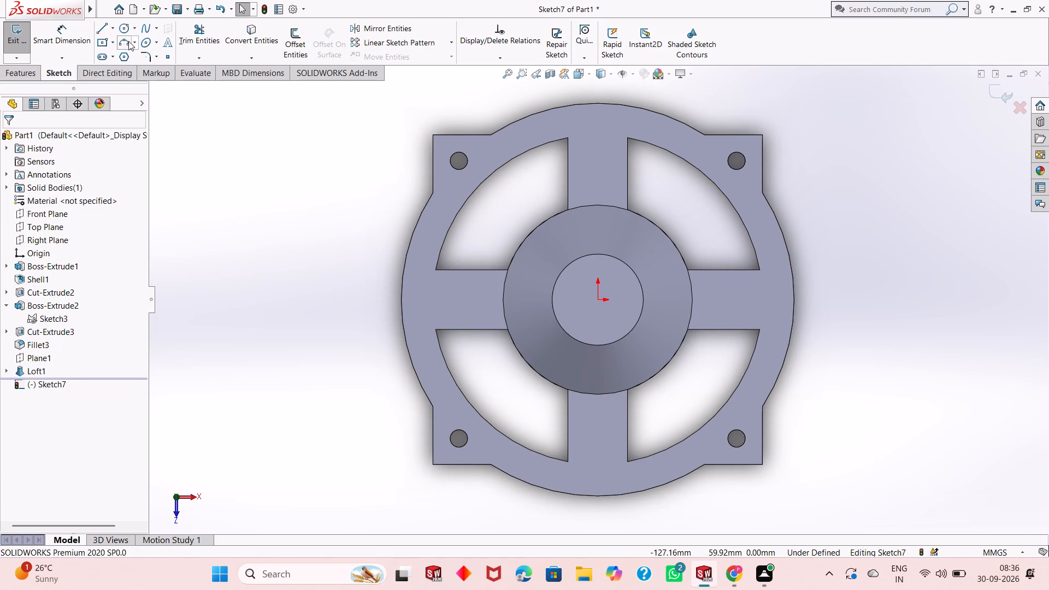
click(120, 27)
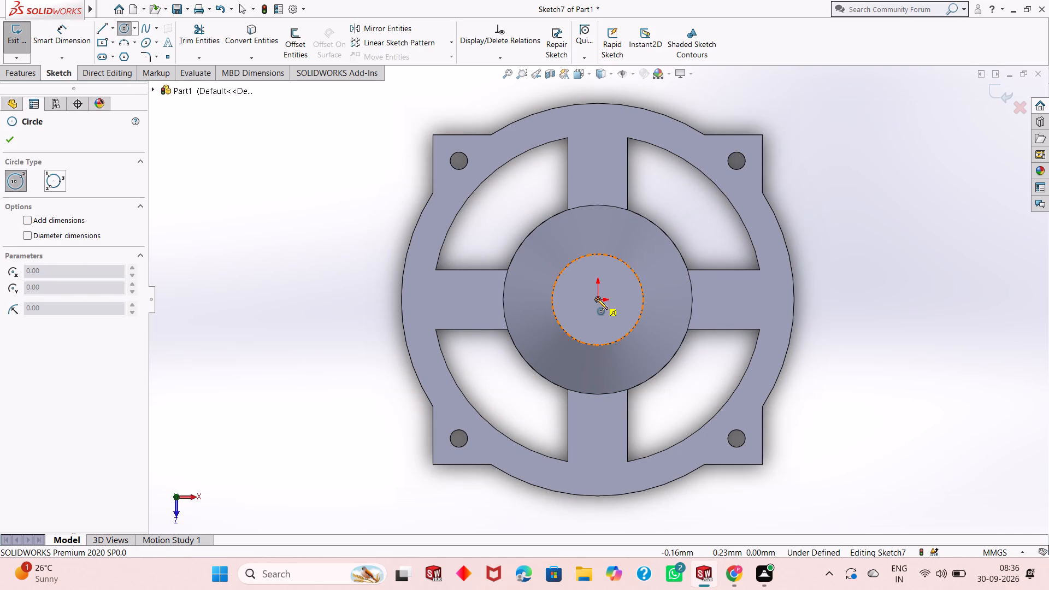
click(597, 299)
click(608, 279)
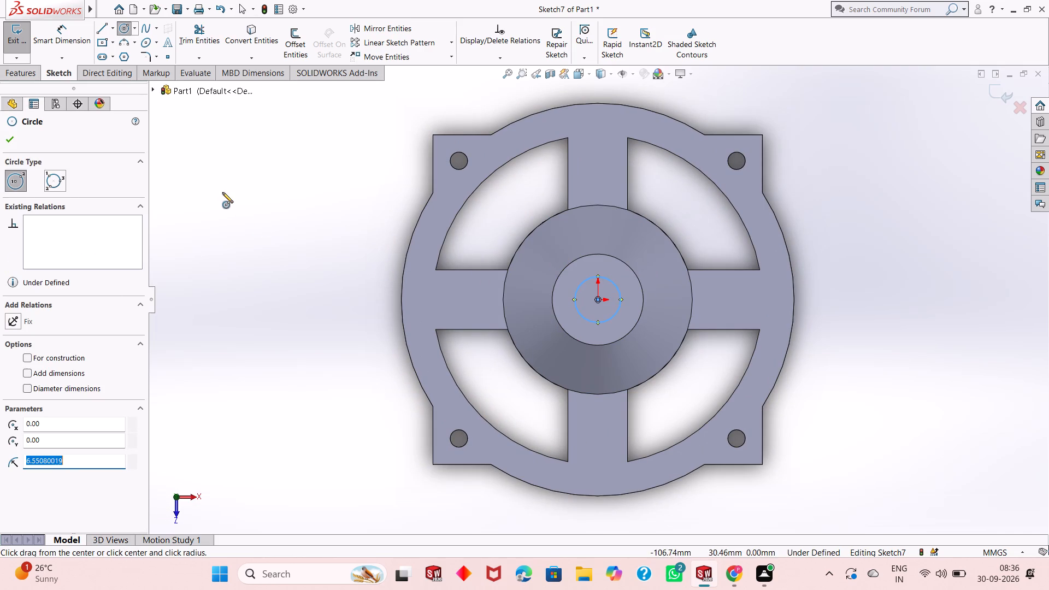
Dimension the circle on the lofted boss's end face to a 10 mm diameter.
right_click(222, 192)
click(238, 199)
click(79, 27)
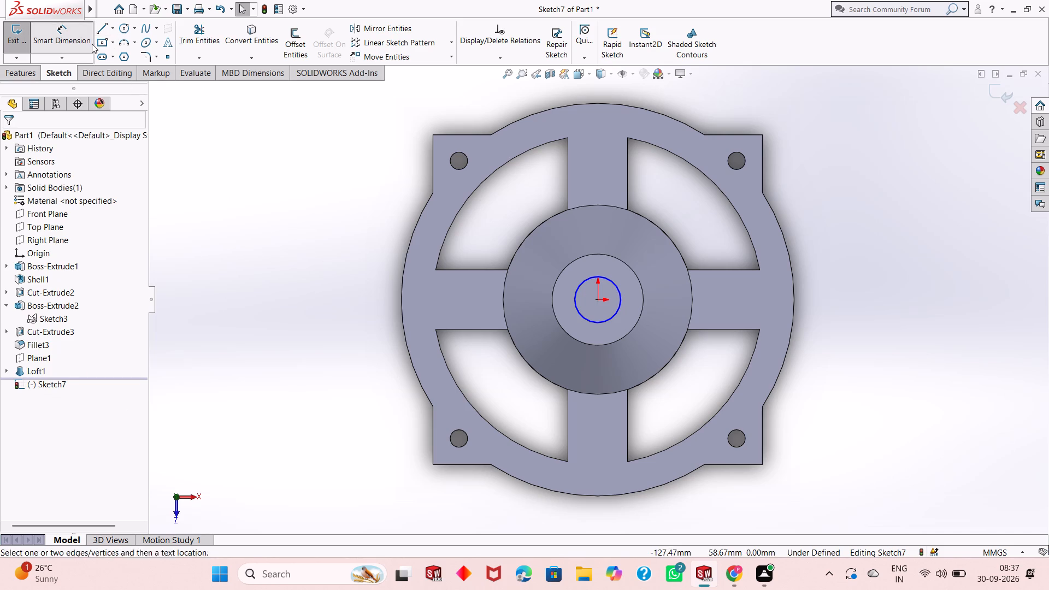
click(594, 321)
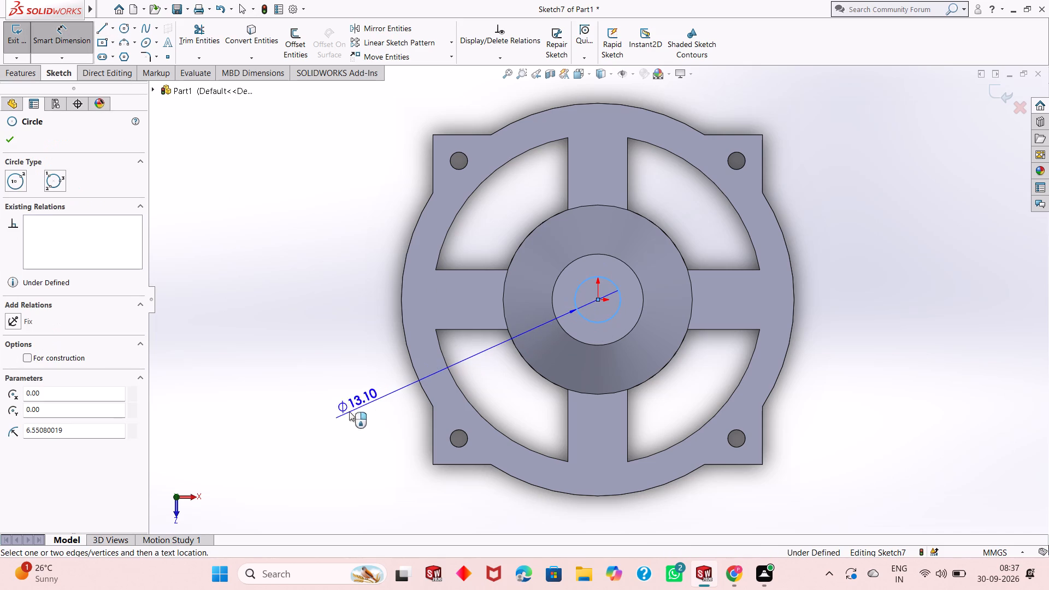
click(313, 428)
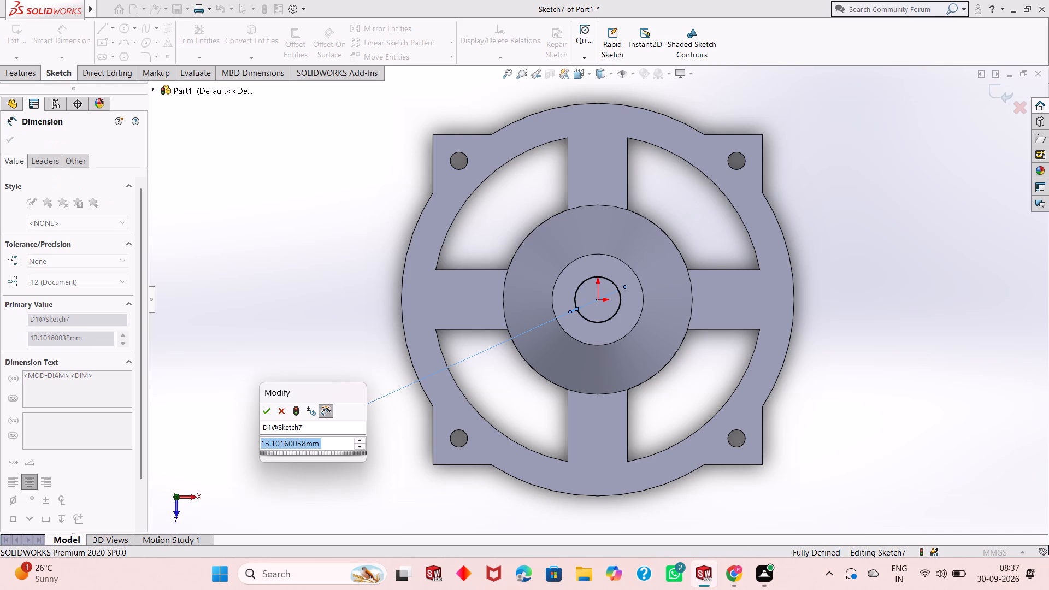
text(10)
key(Return)
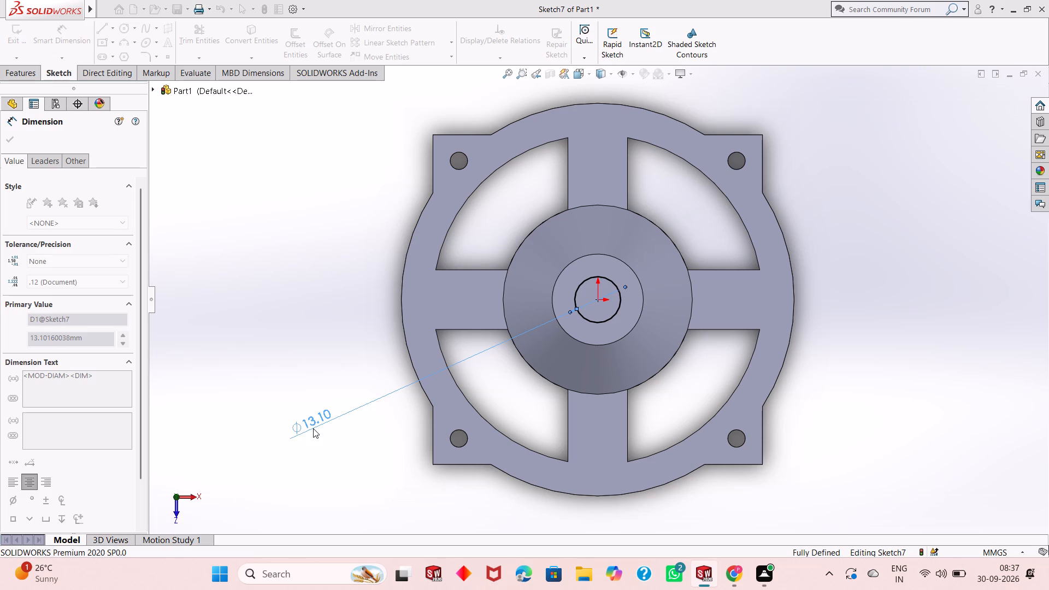
right_click(264, 278)
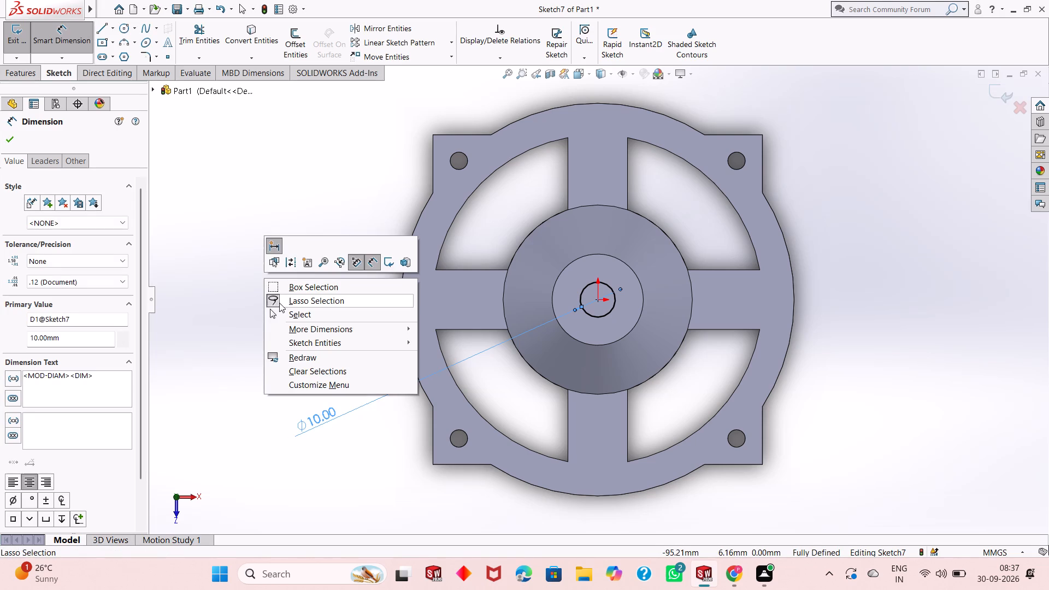
click(280, 309)
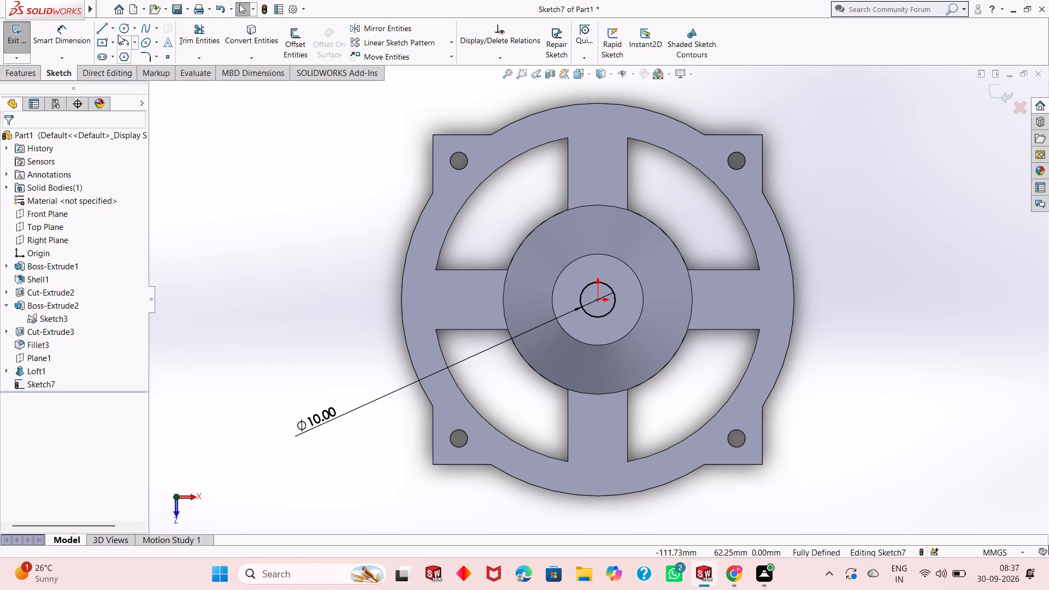
Cut-extrude the 10 mm circle Through All to bore a central hole through the lofted boss and hub.
click(22, 70)
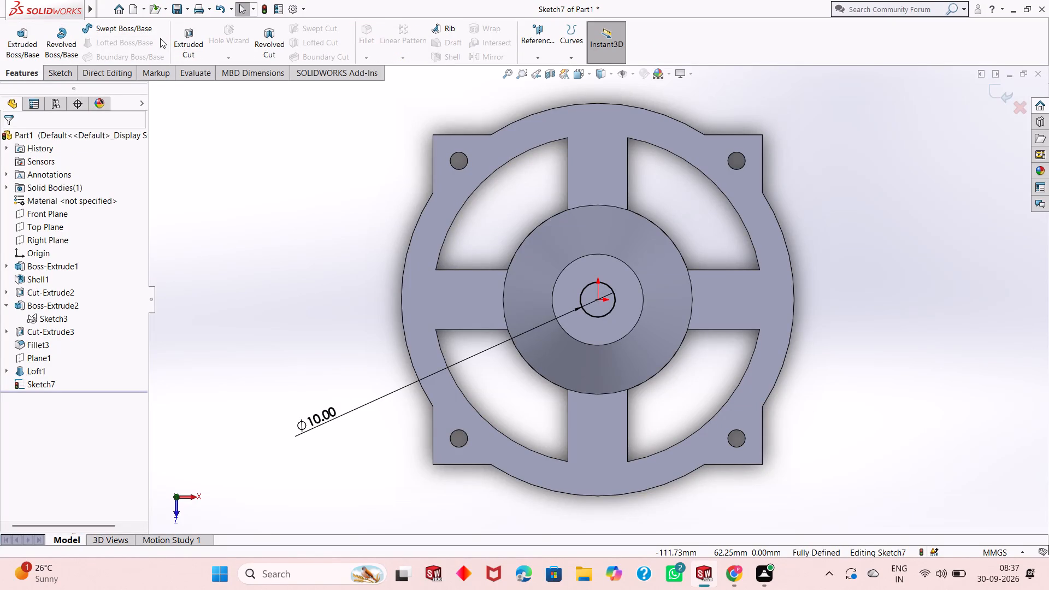
click(198, 41)
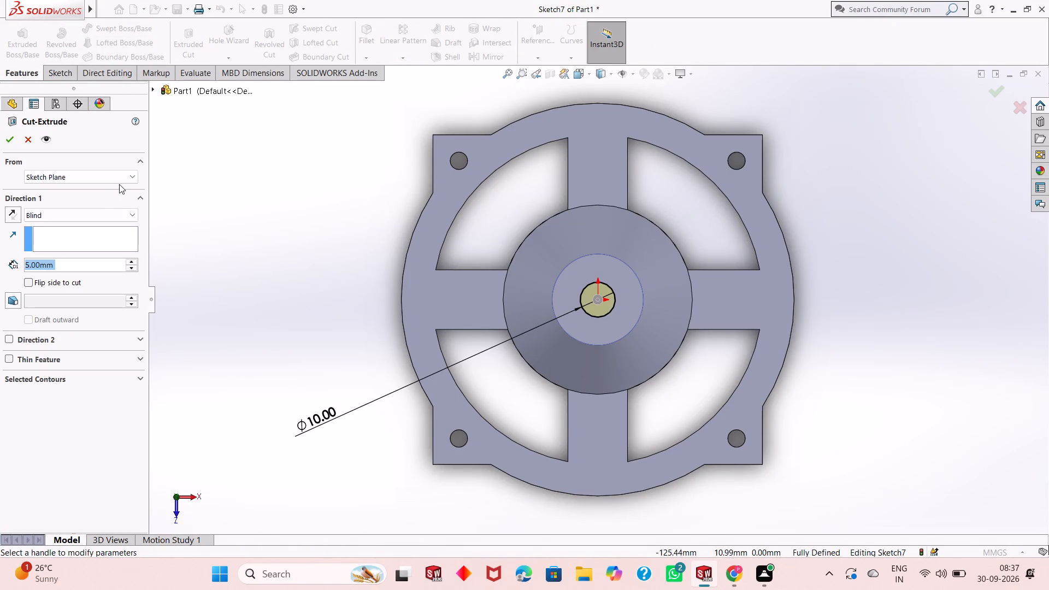
click(82, 214)
click(88, 233)
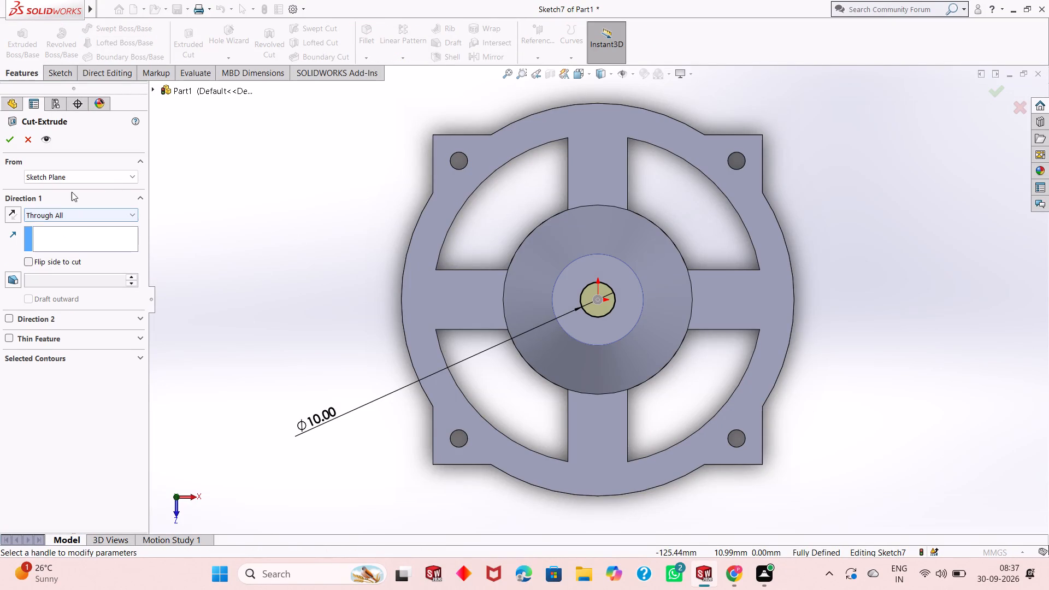
click(14, 137)
click(284, 264)
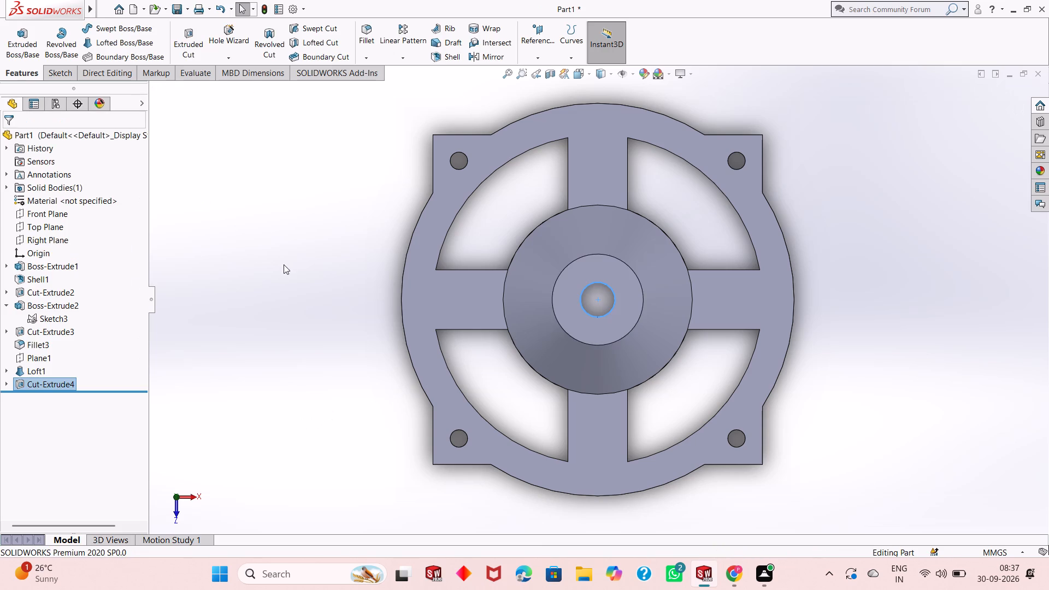
Examine the housing, lofted boss and central bore from several angles.
middle_drag(612, 376, 617, 233)
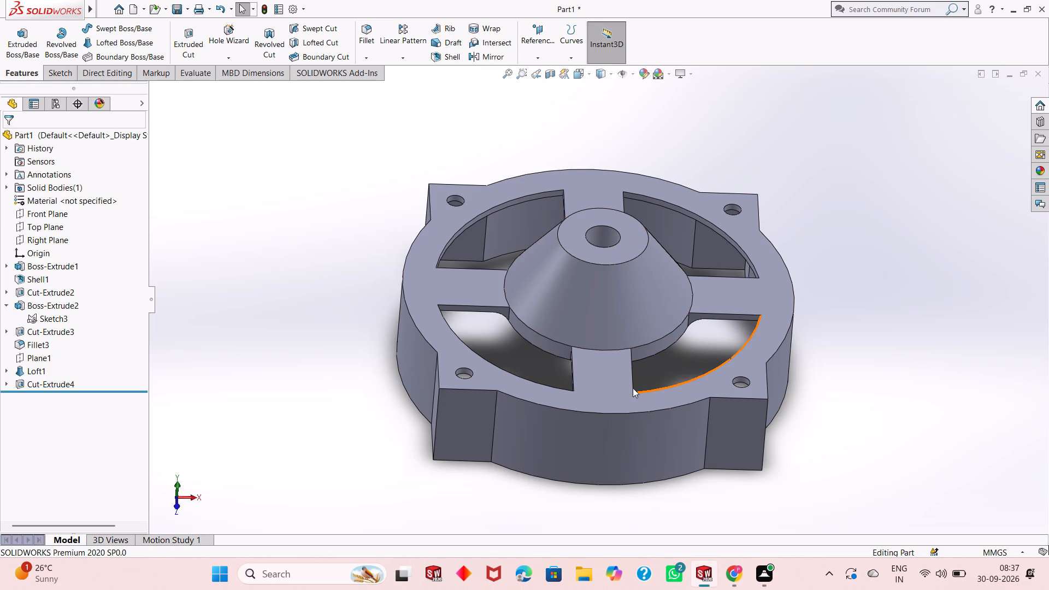
scroll(596, 345, up, 2)
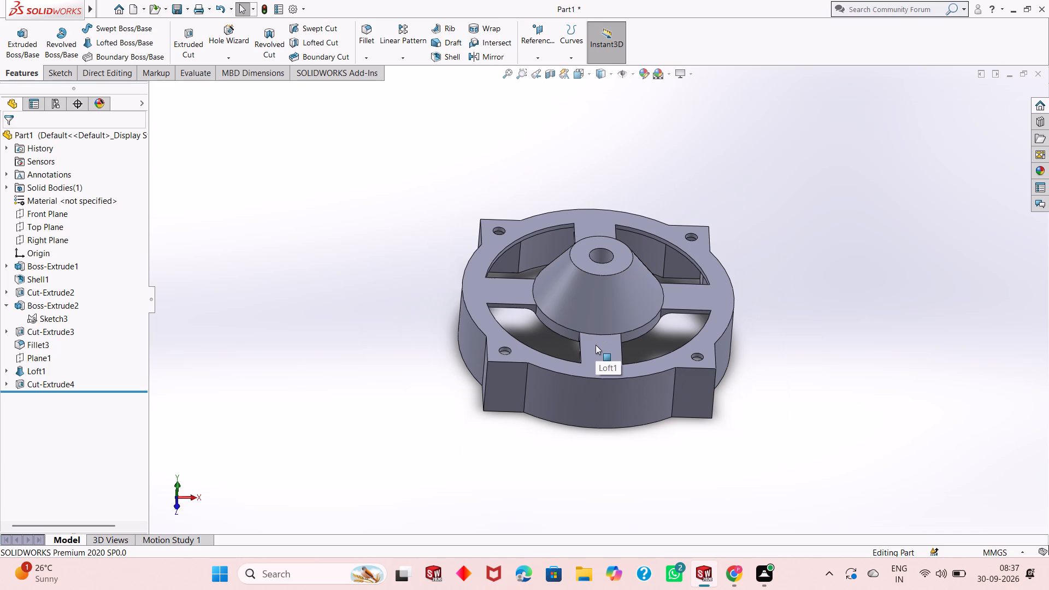
scroll(592, 342, up, 1)
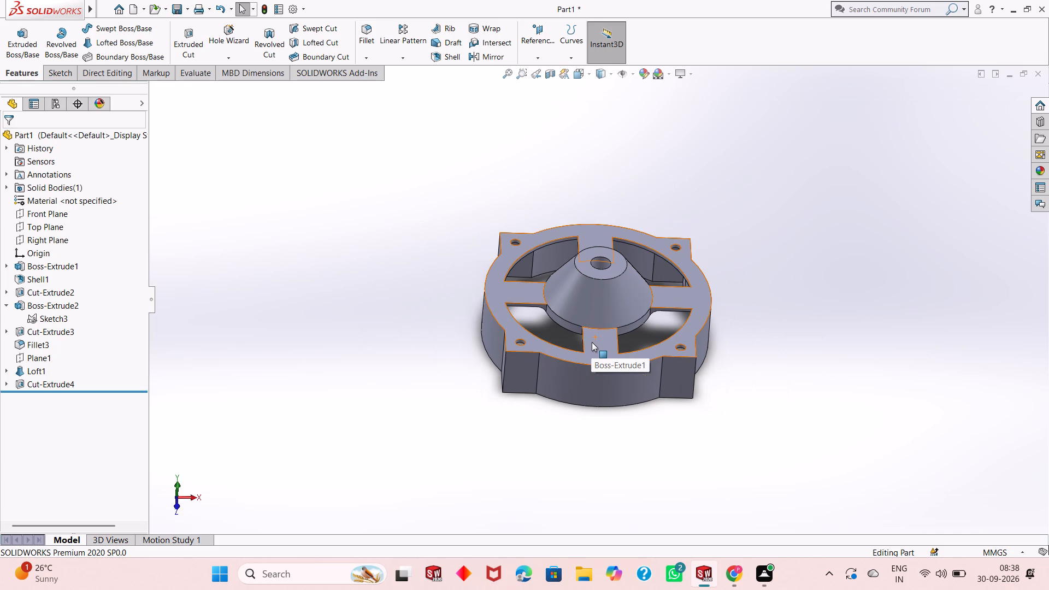
scroll(602, 300, down, 2)
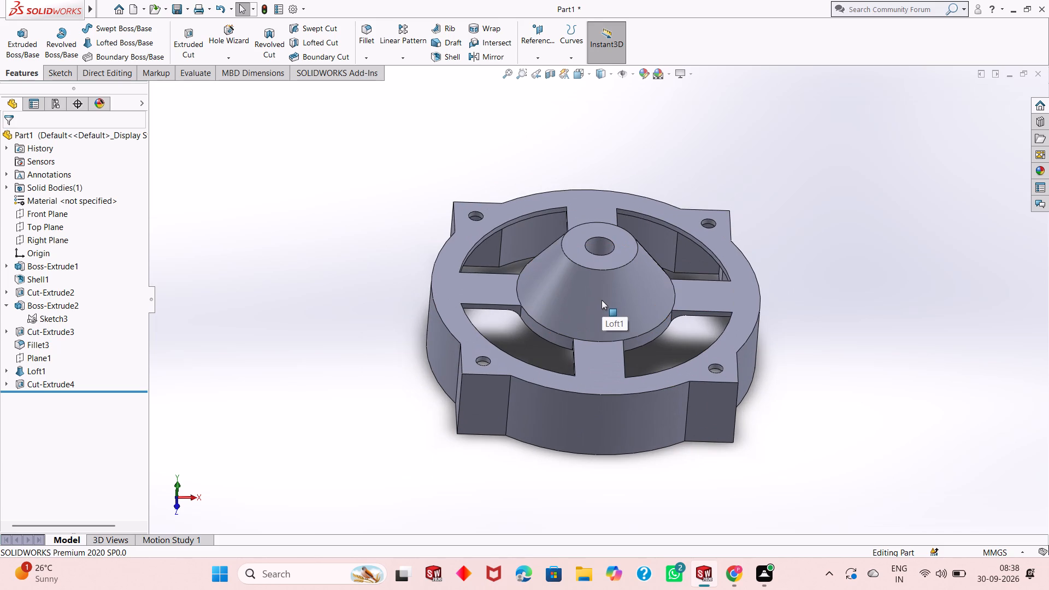
scroll(602, 300, down, 1)
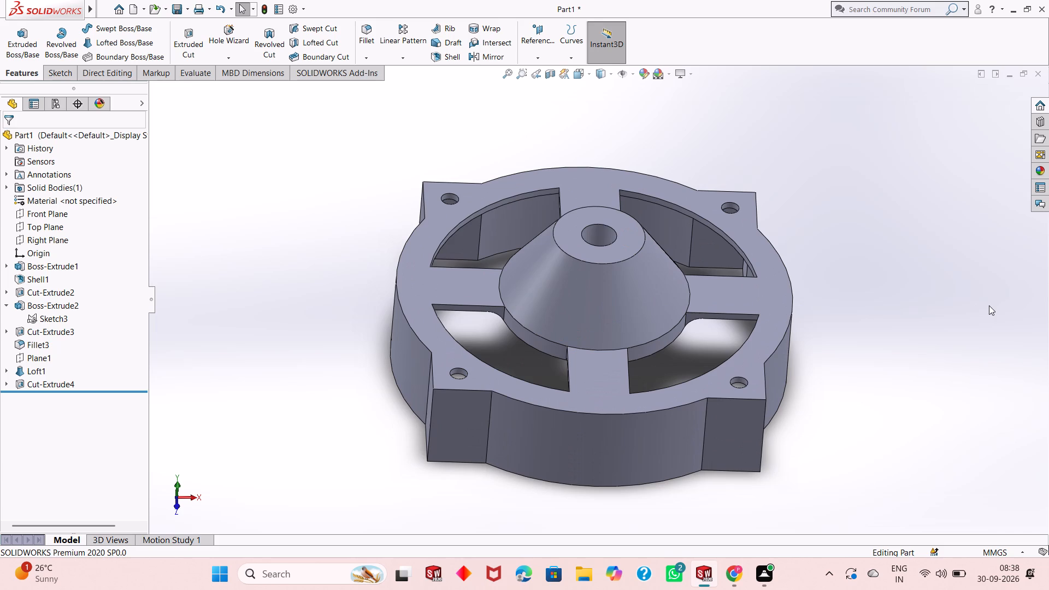
middle_drag(922, 315, 906, 391)
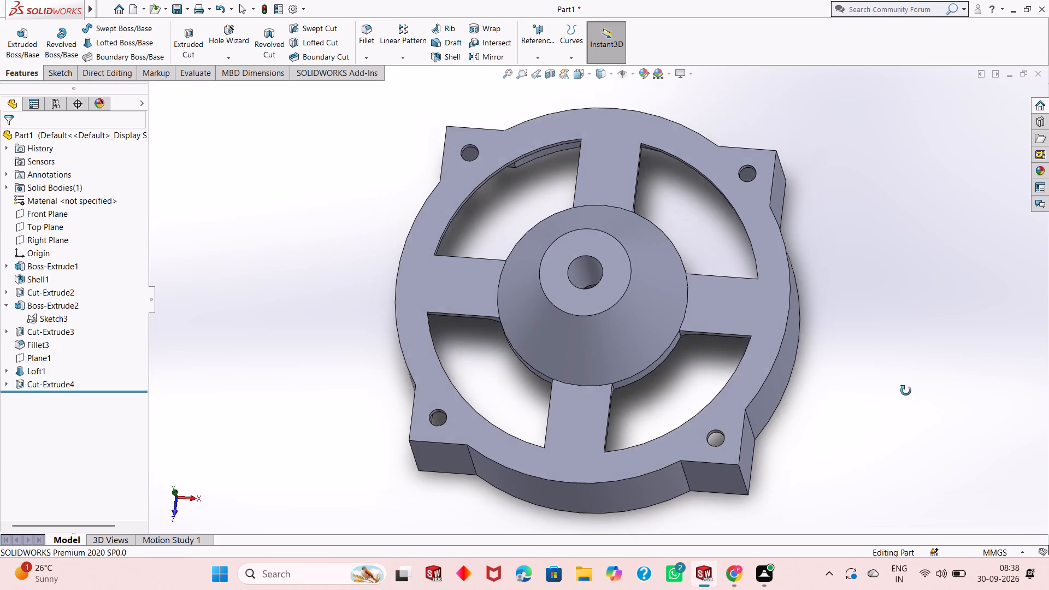
middle_drag(906, 391, 917, 305)
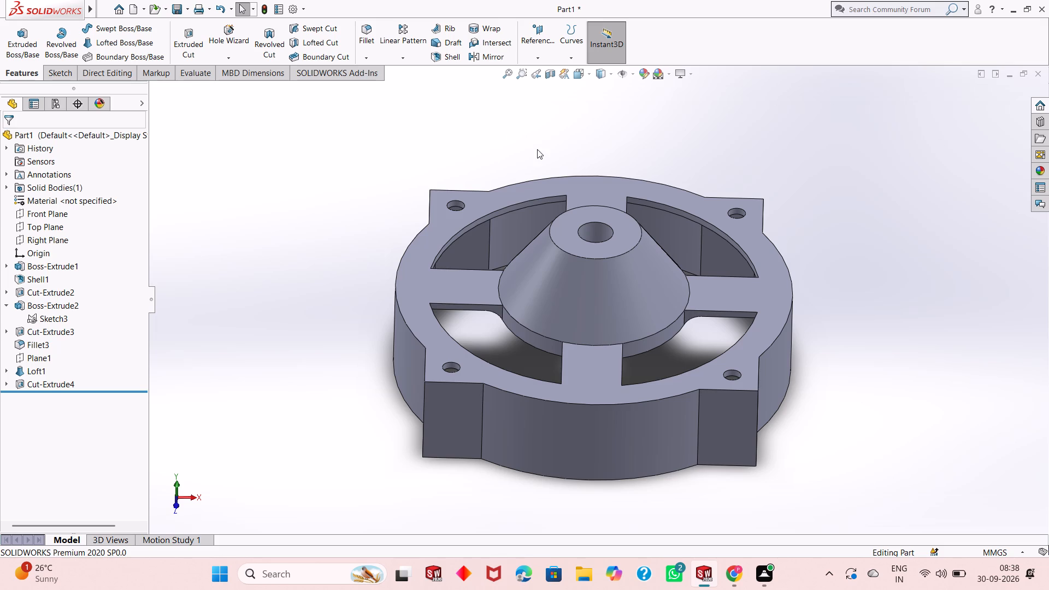
Show the offset reference plane Plane1.
click(47, 357)
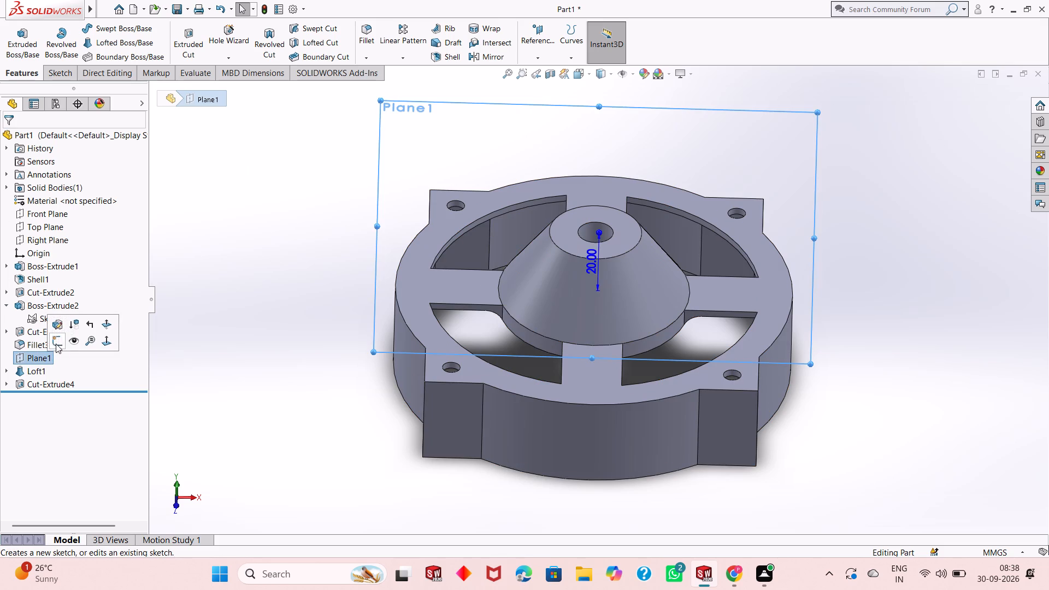
click(73, 340)
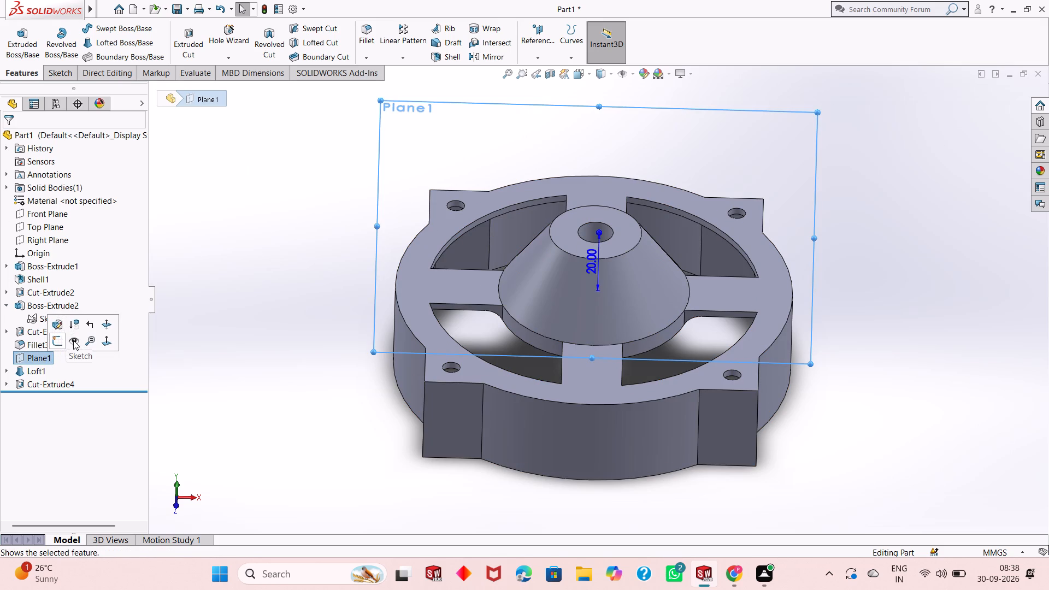
click(223, 344)
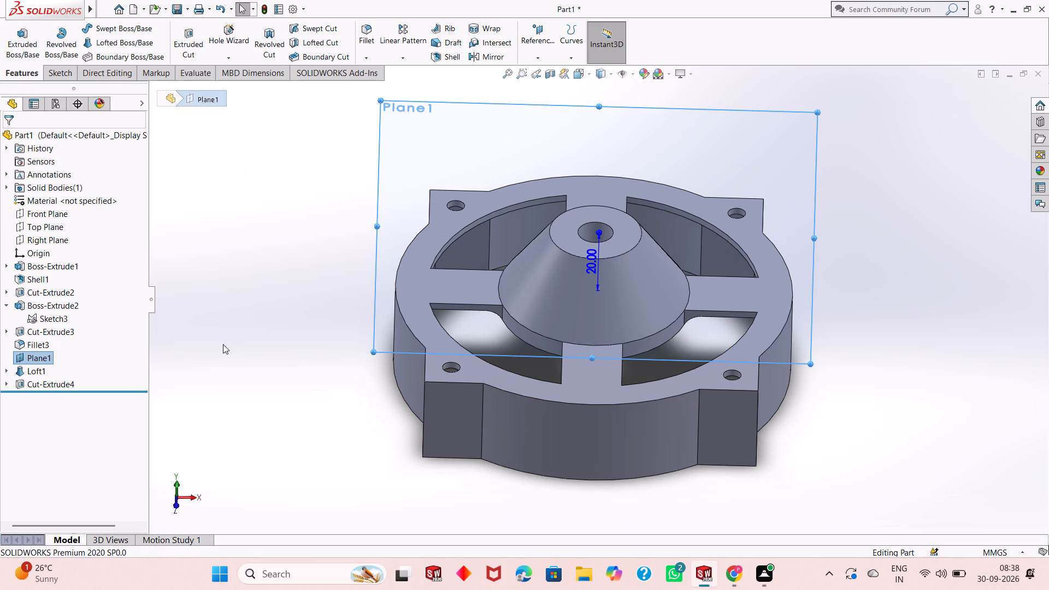
Start a sketch on Plane1 and draw a circle about 39 mm in diameter, centred on the origin.
right_click(410, 144)
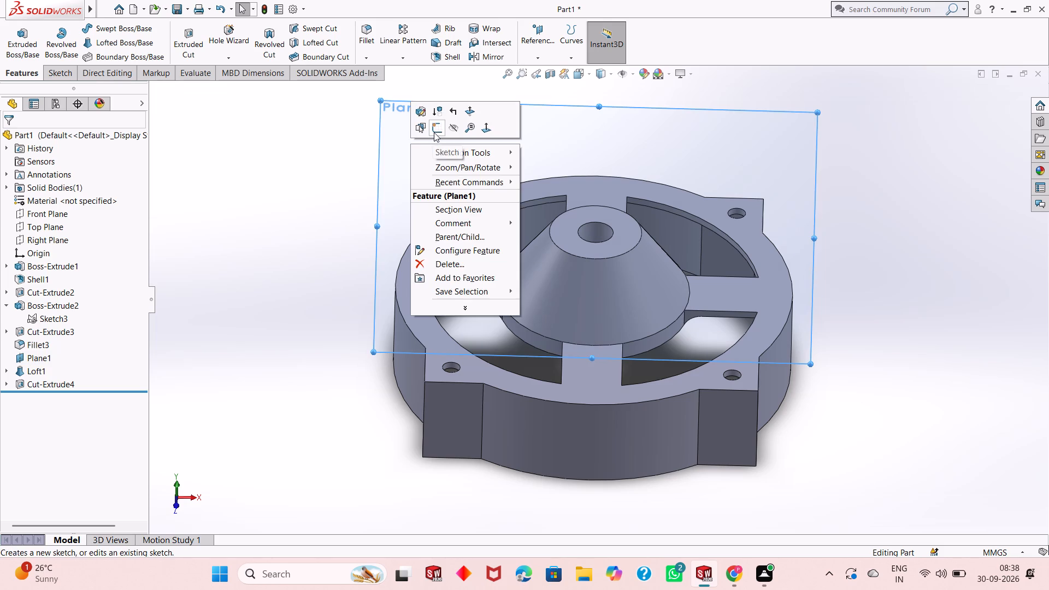
click(434, 132)
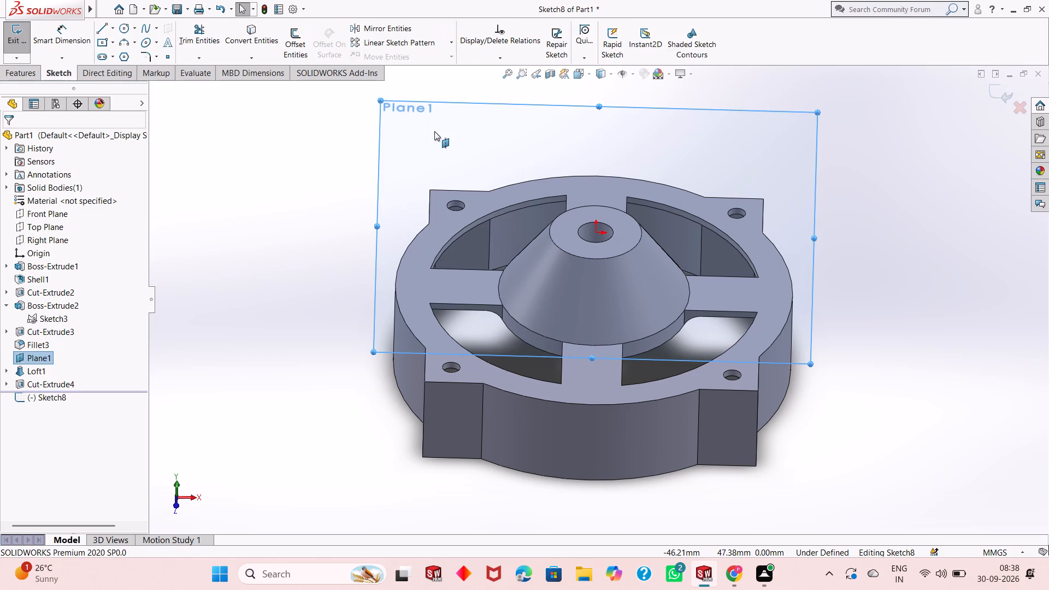
key(ctrl+8)
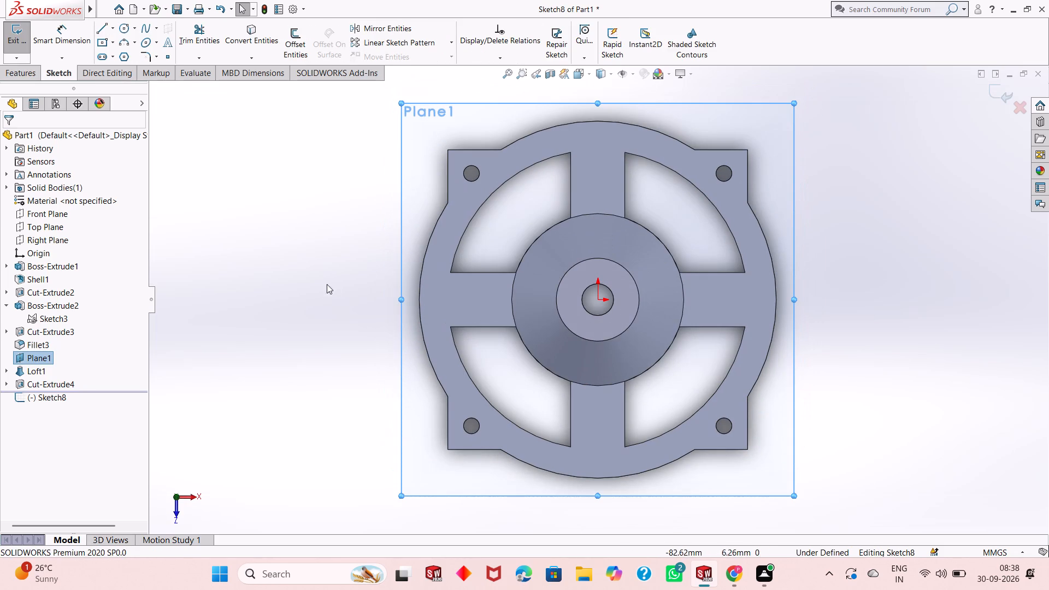
click(313, 290)
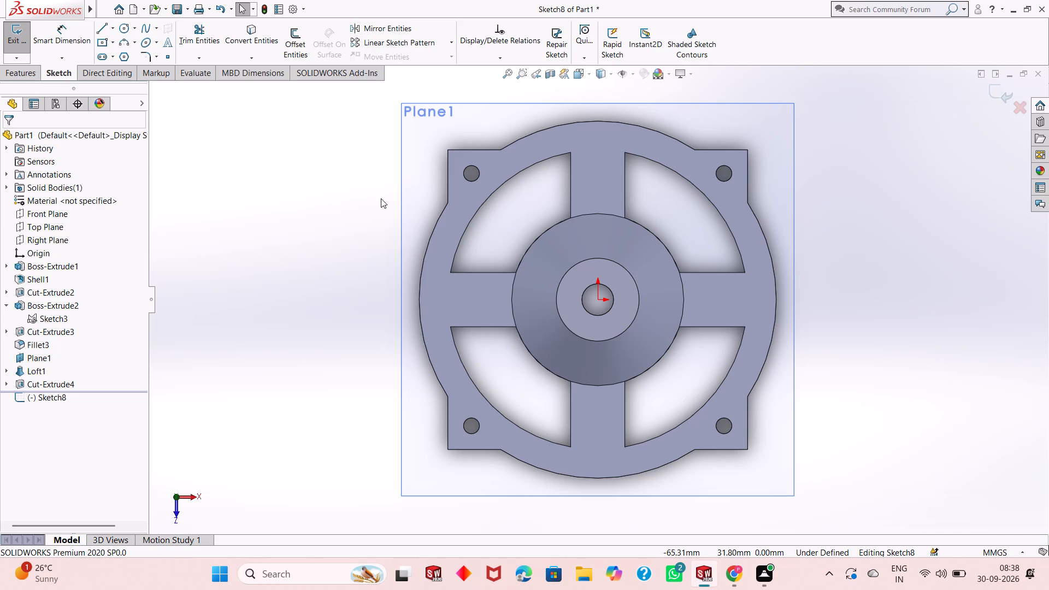
click(122, 29)
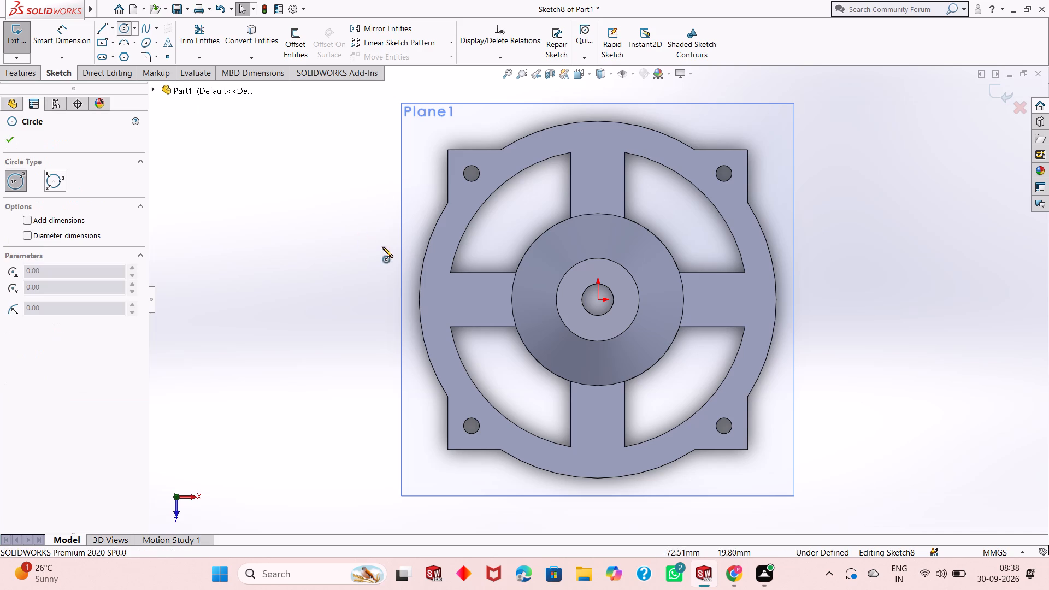
click(599, 300)
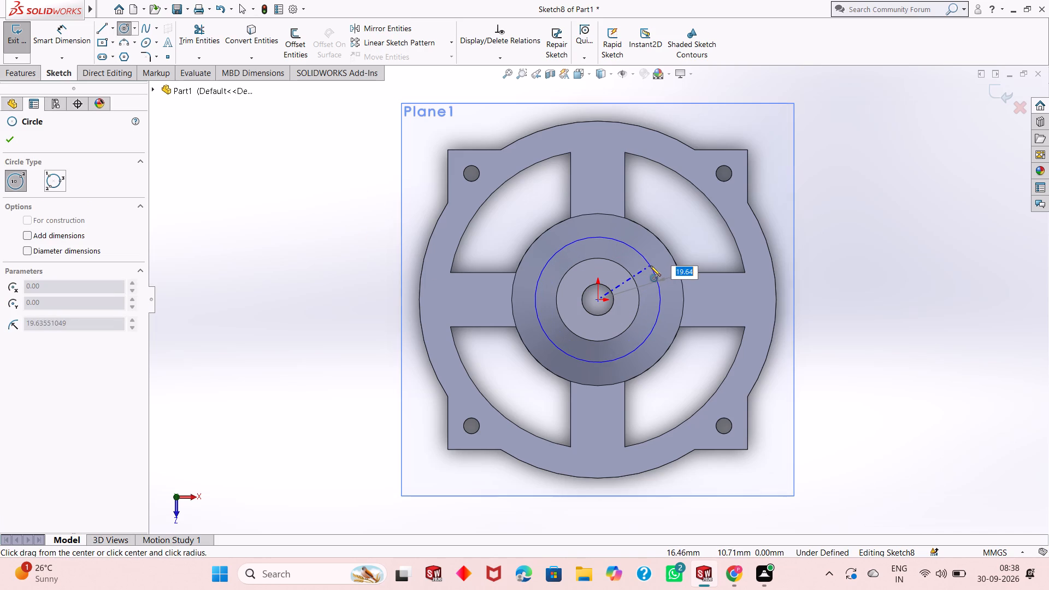
click(650, 265)
right_click(259, 171)
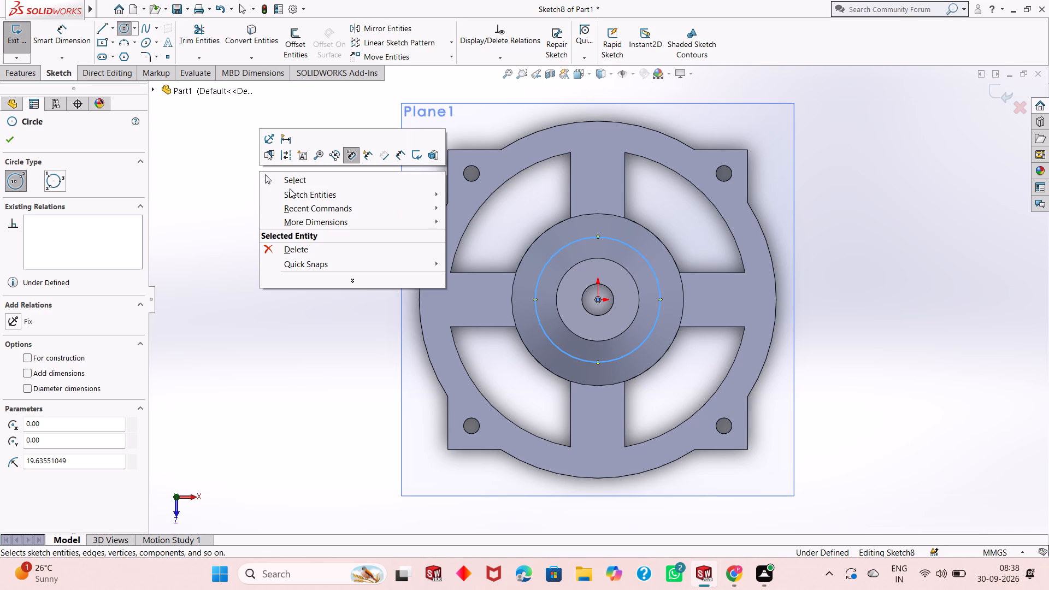
click(304, 181)
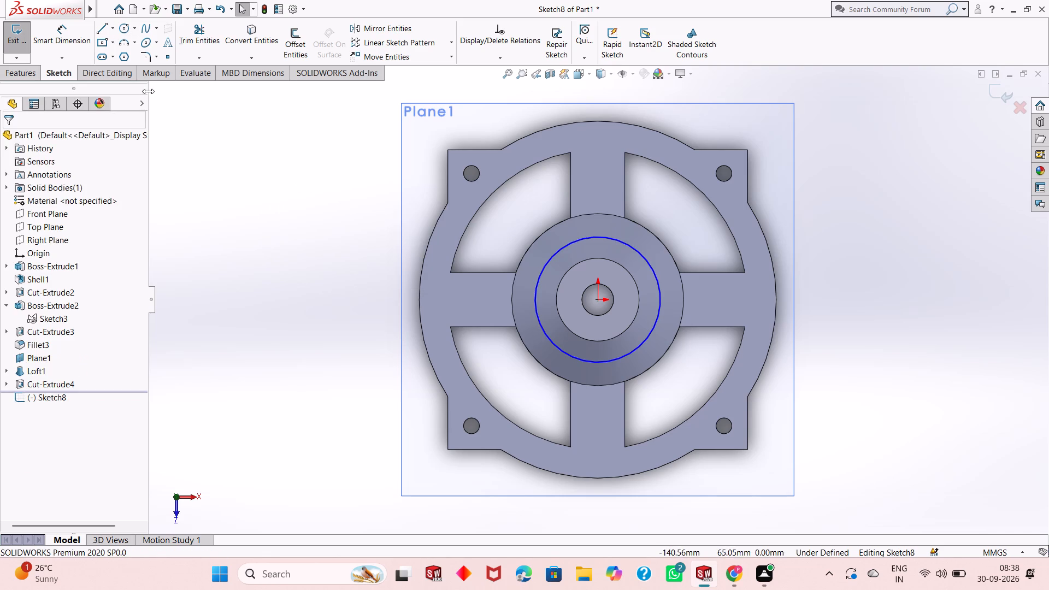
Dimension the diameter of the new circle on Plane1.
click(79, 31)
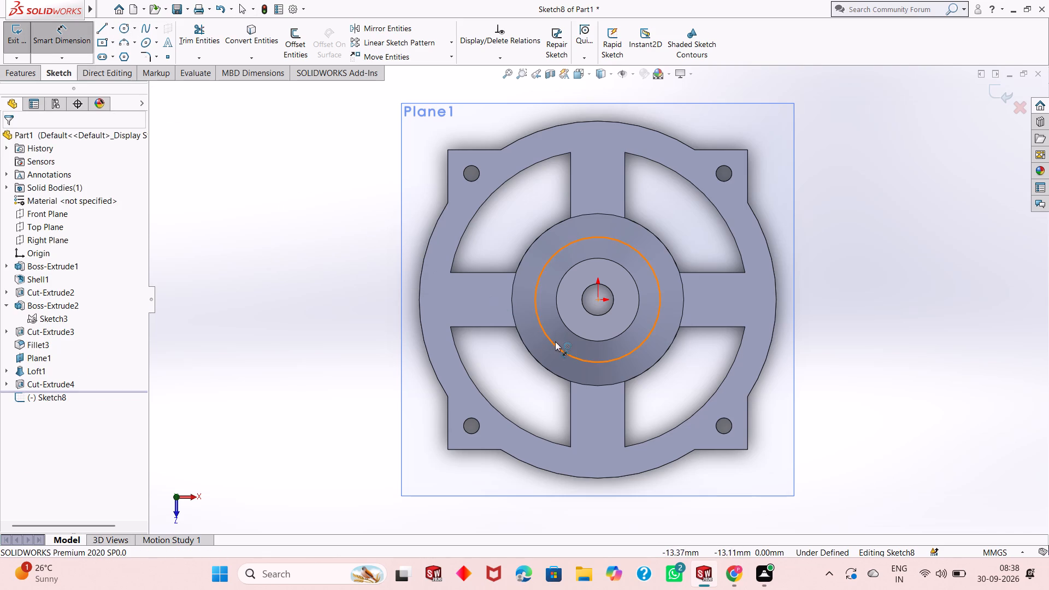
click(556, 342)
click(340, 450)
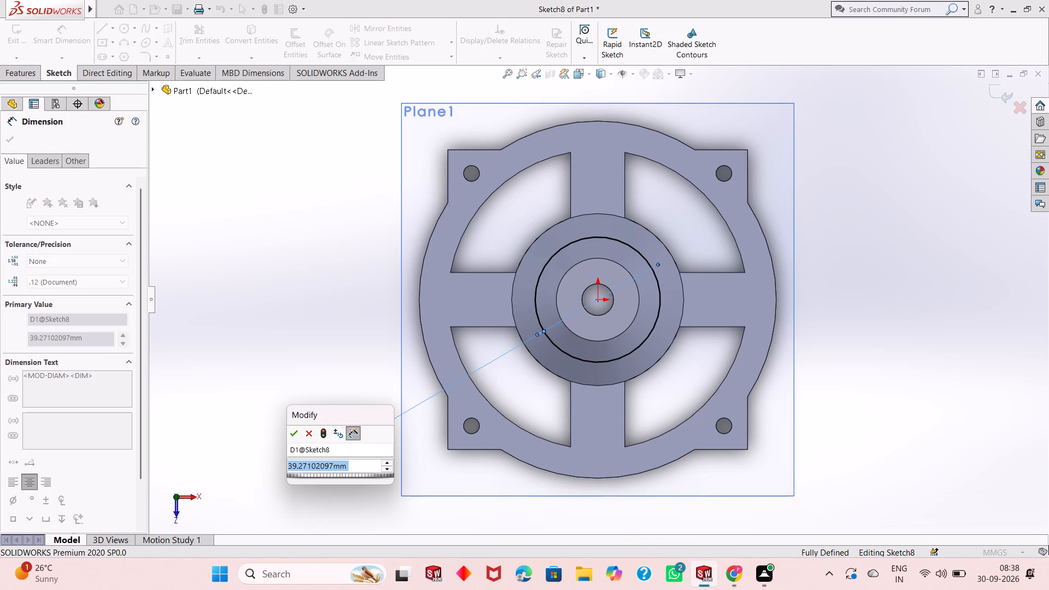
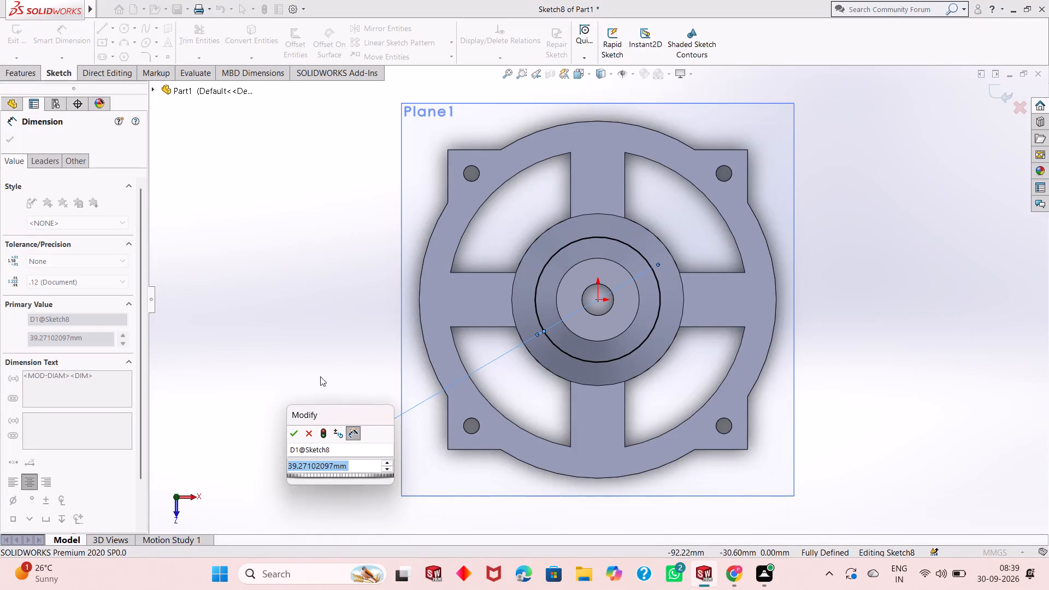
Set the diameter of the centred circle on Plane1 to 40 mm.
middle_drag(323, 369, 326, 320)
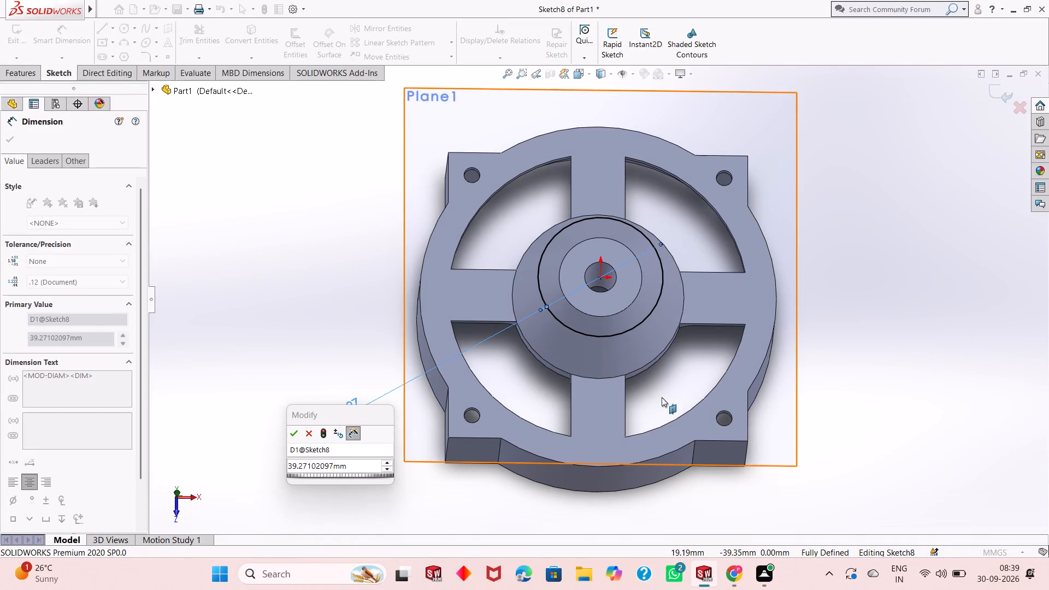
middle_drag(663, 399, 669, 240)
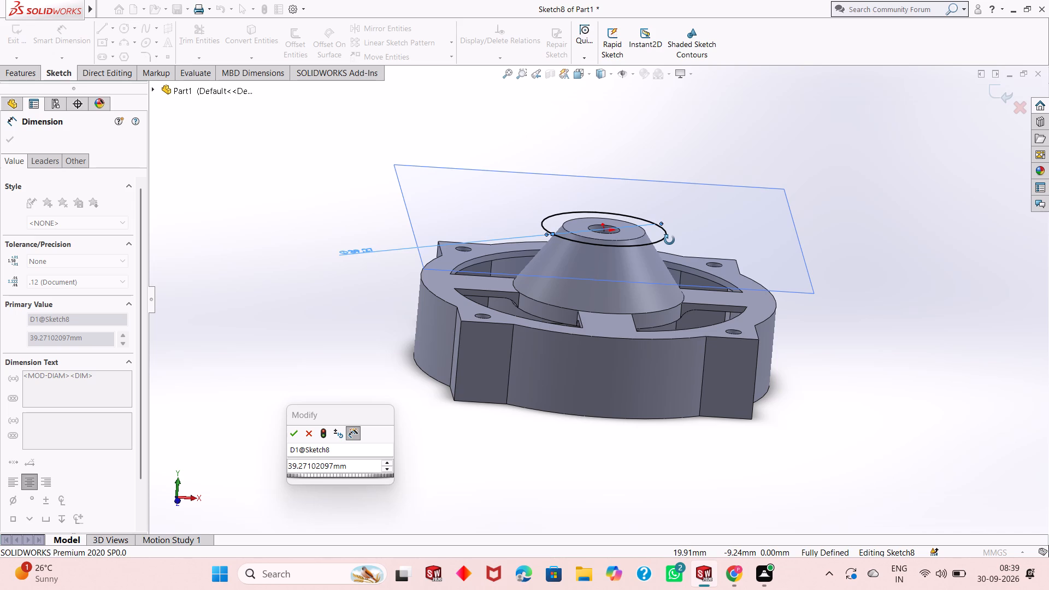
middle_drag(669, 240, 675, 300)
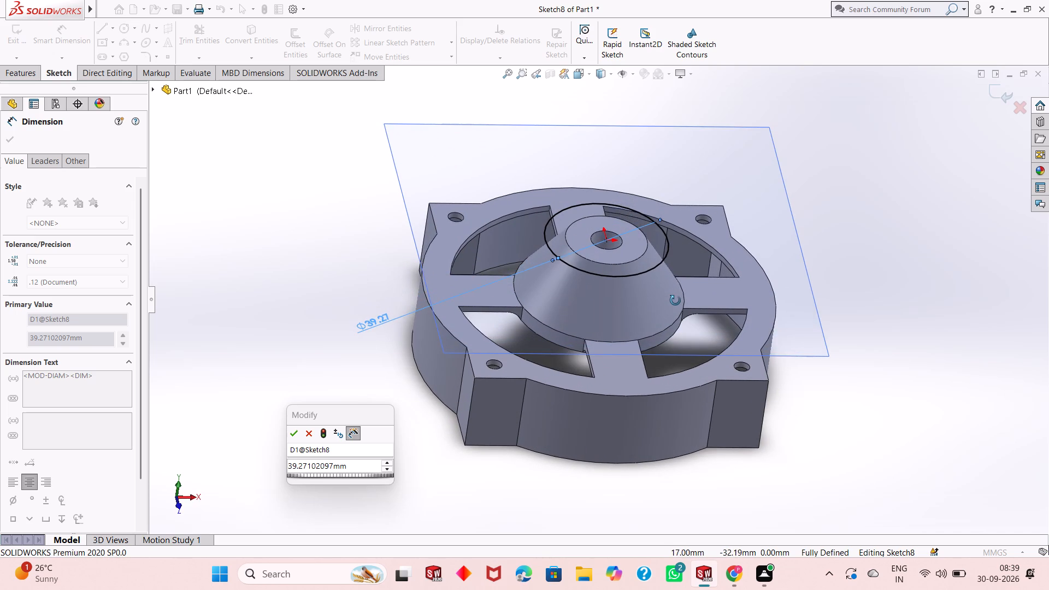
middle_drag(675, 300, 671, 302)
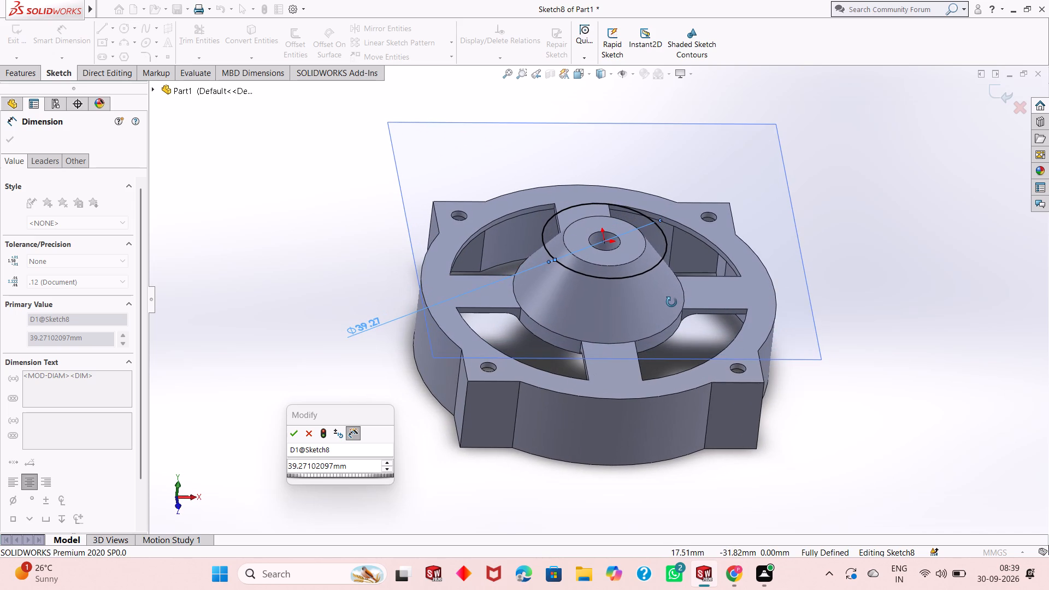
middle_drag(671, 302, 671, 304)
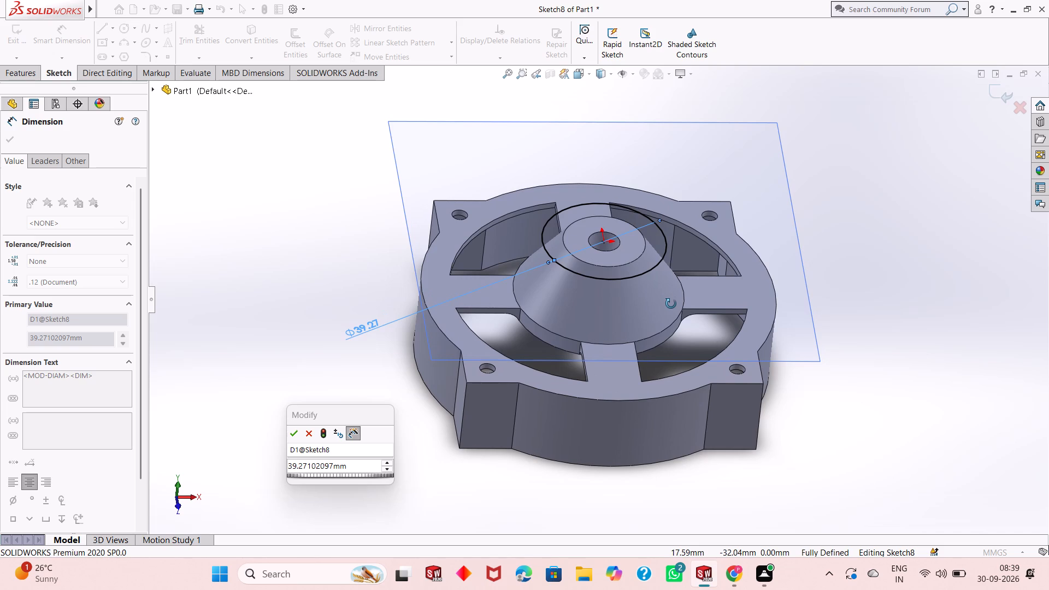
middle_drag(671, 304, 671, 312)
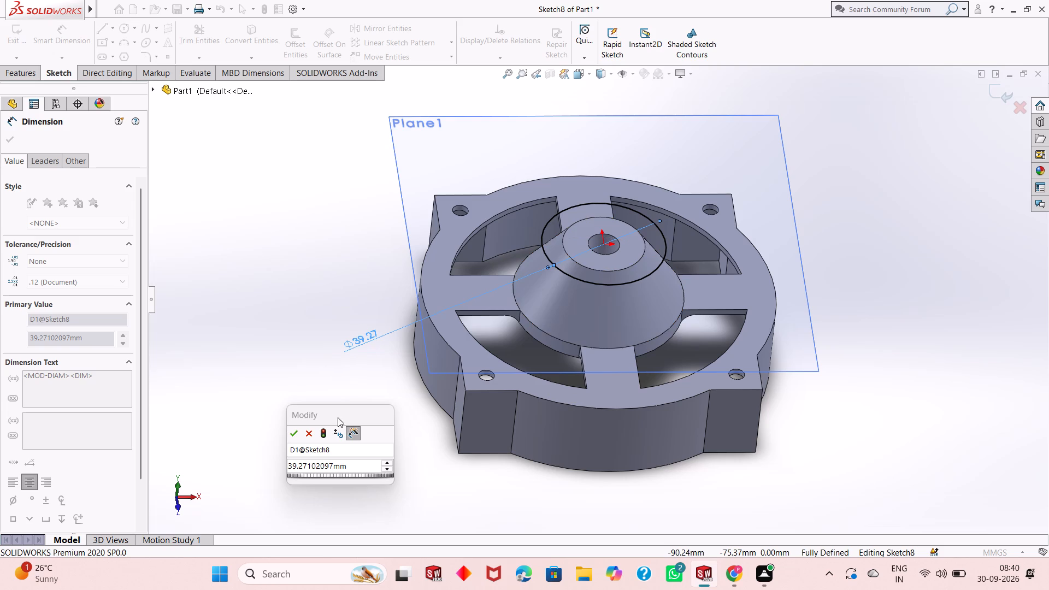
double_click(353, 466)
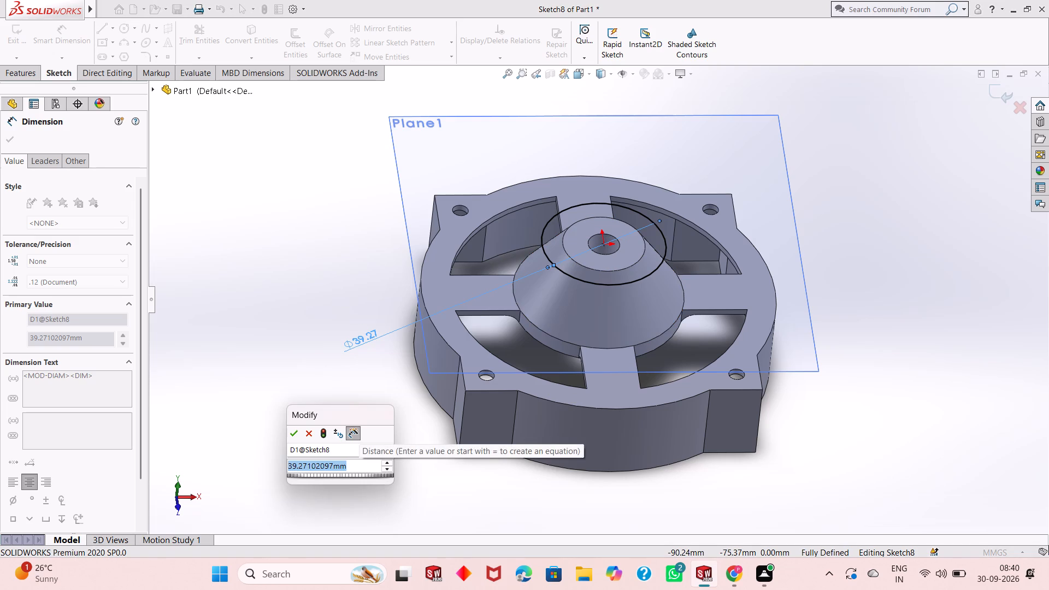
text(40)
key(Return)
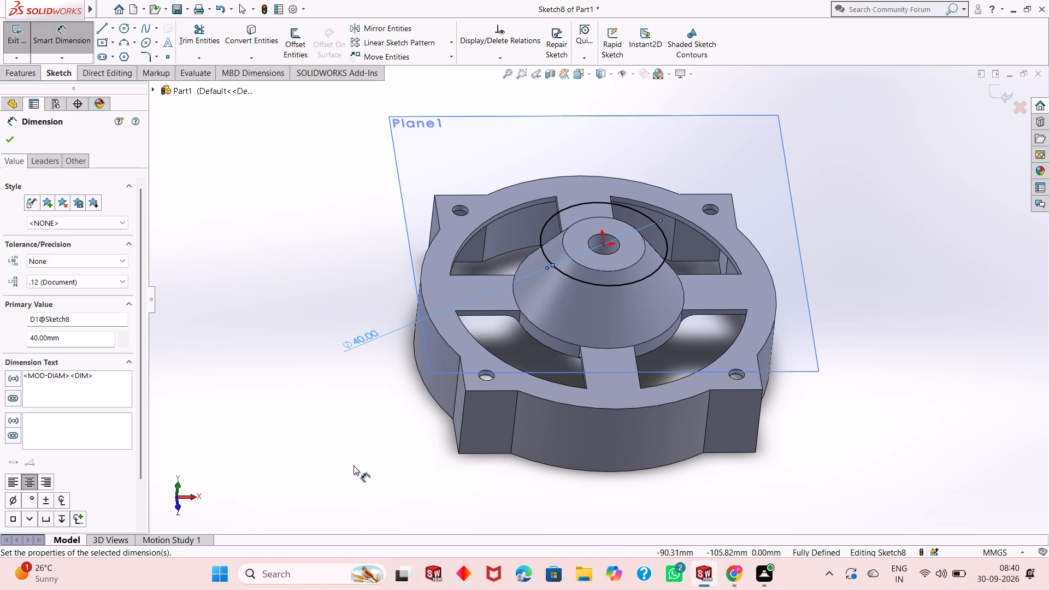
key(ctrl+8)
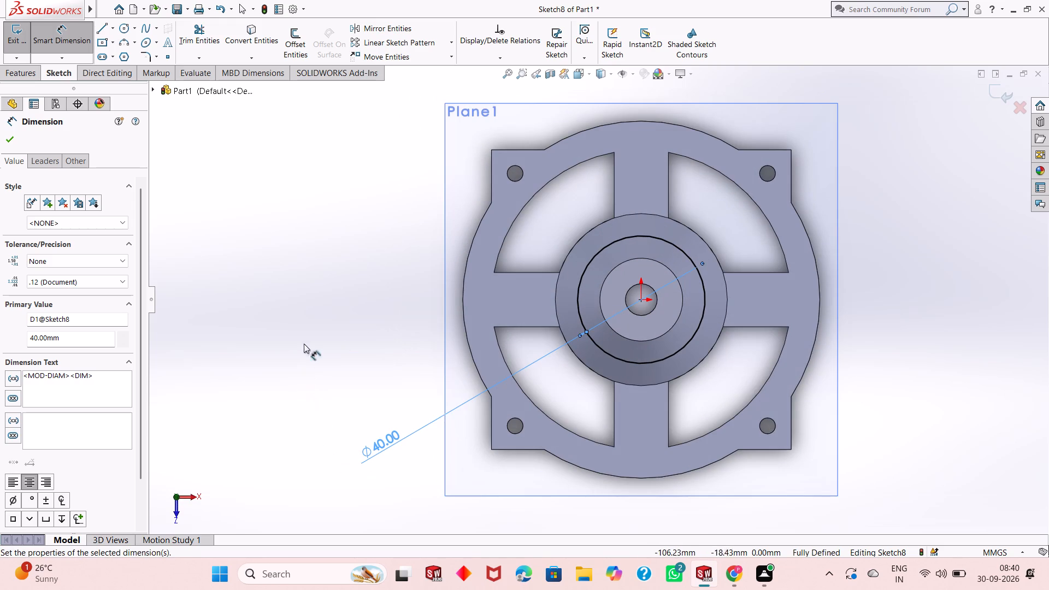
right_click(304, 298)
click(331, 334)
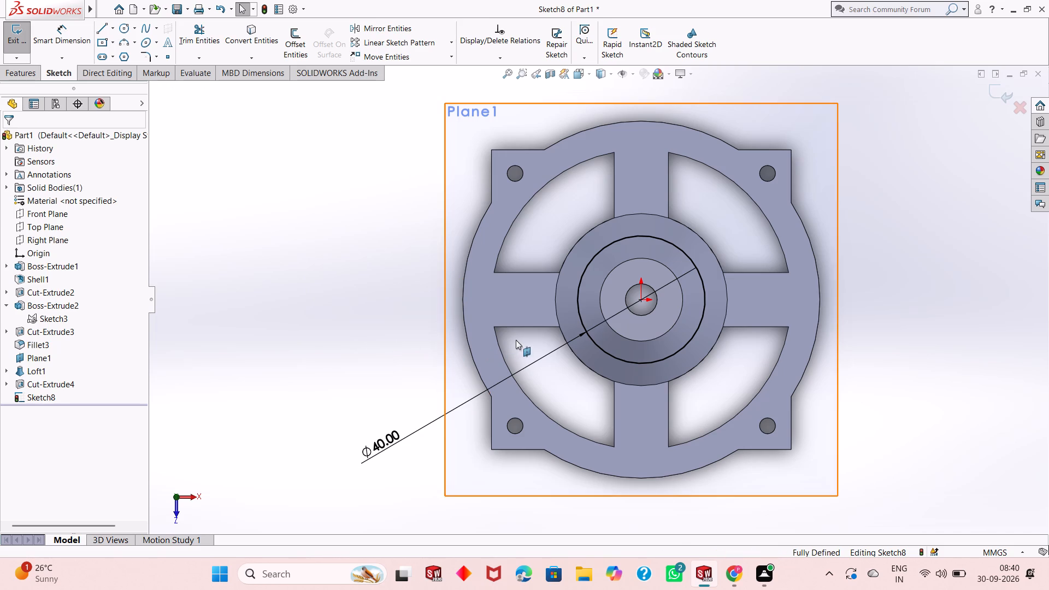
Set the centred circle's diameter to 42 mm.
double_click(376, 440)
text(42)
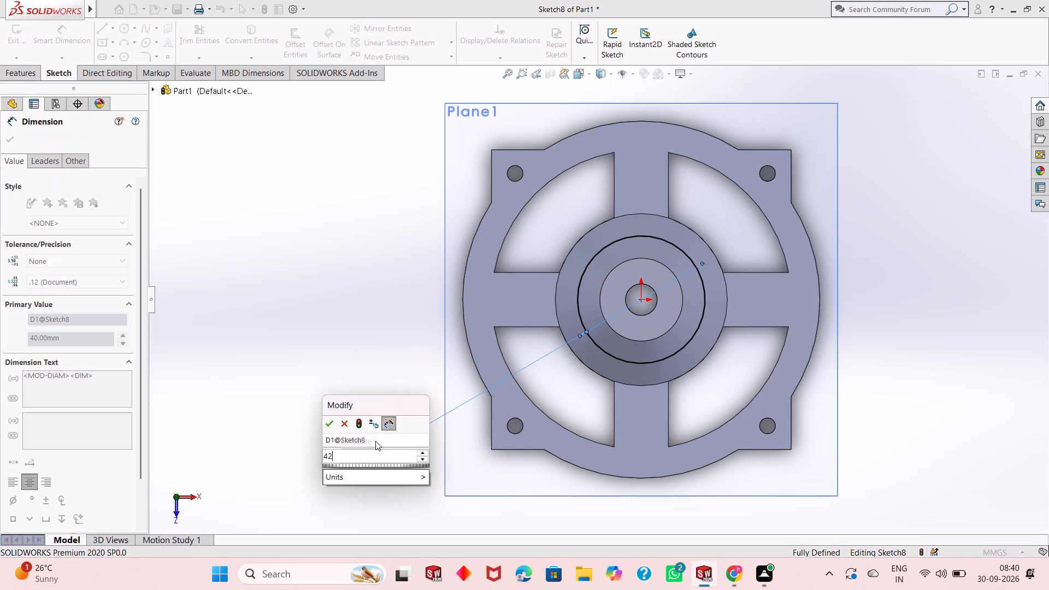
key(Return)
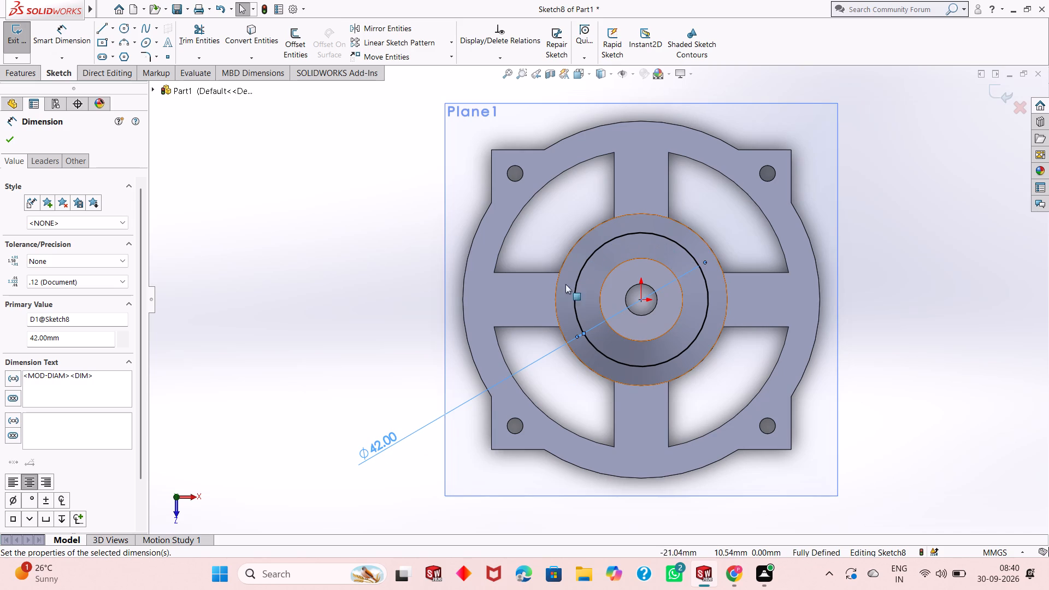
Set the centred circle's diameter to 44 mm.
double_click(369, 444)
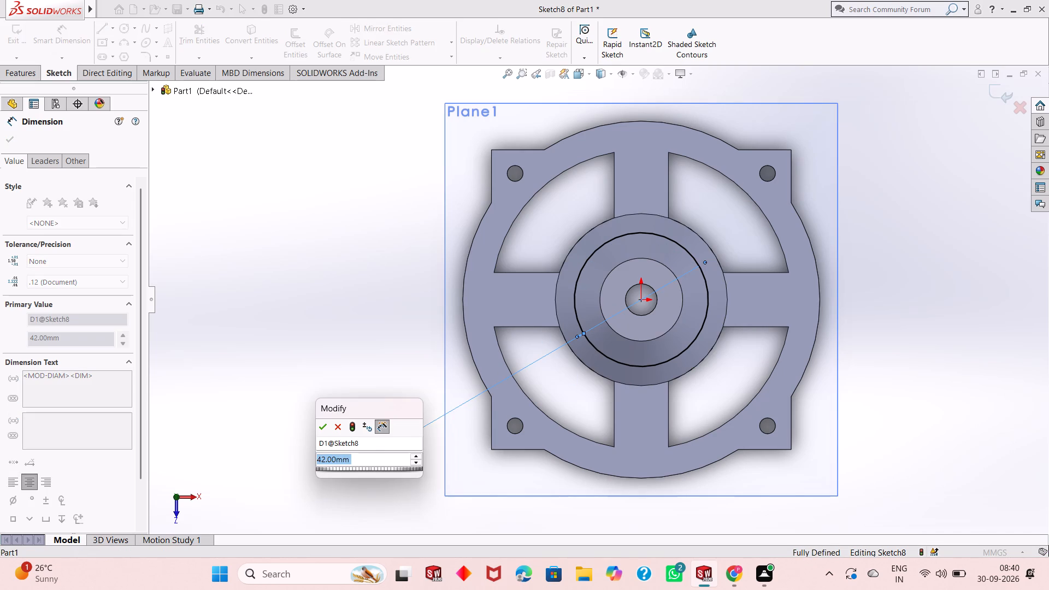
text(44)
key(Return)
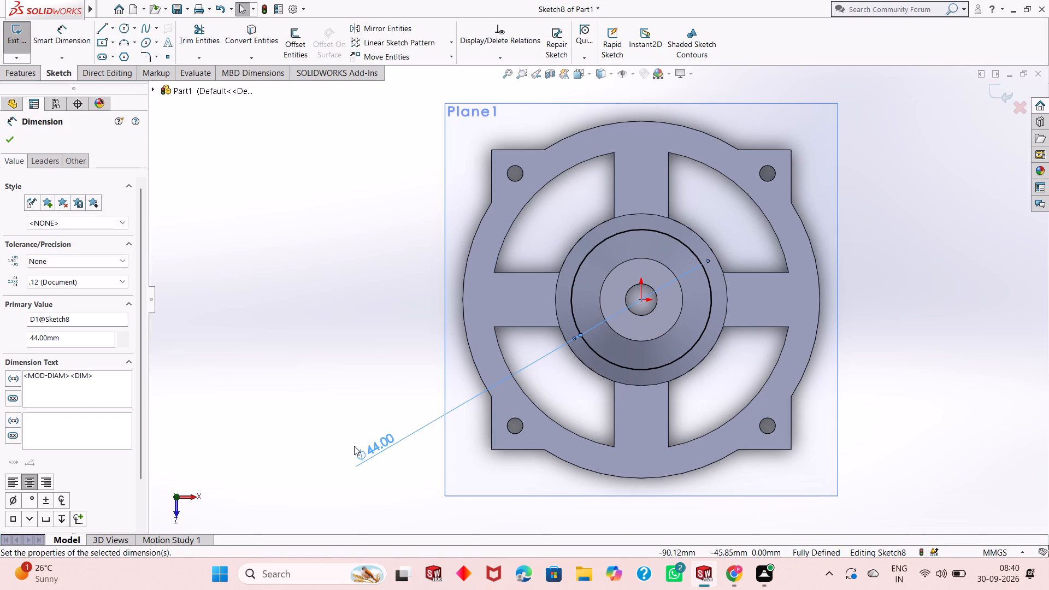
right_click(281, 276)
click(264, 270)
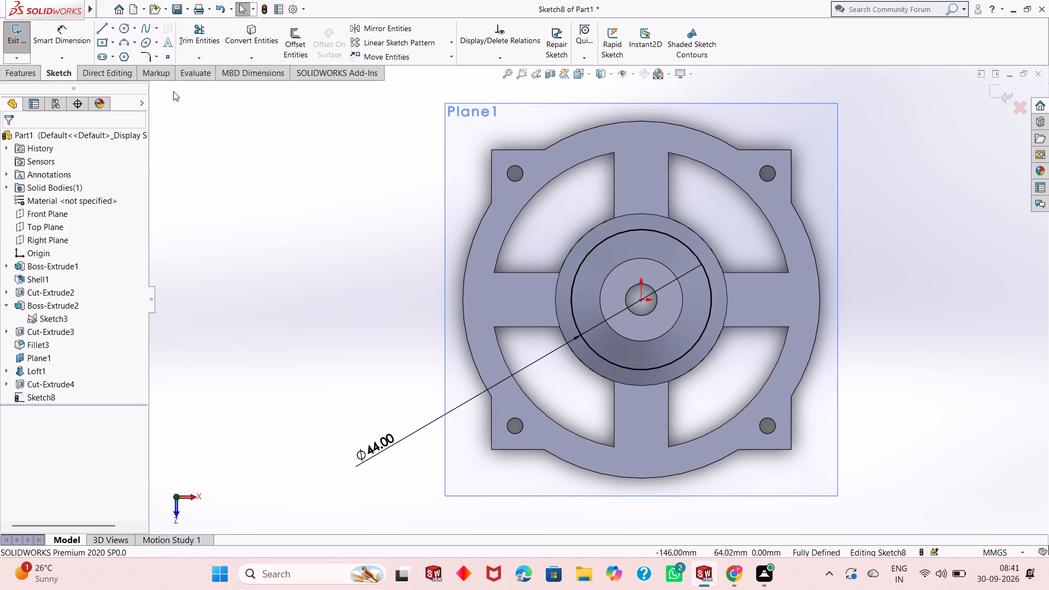
Draw a circle of 5 mm radius centred on the uppermost quadrant point of the 44 mm circle.
click(126, 29)
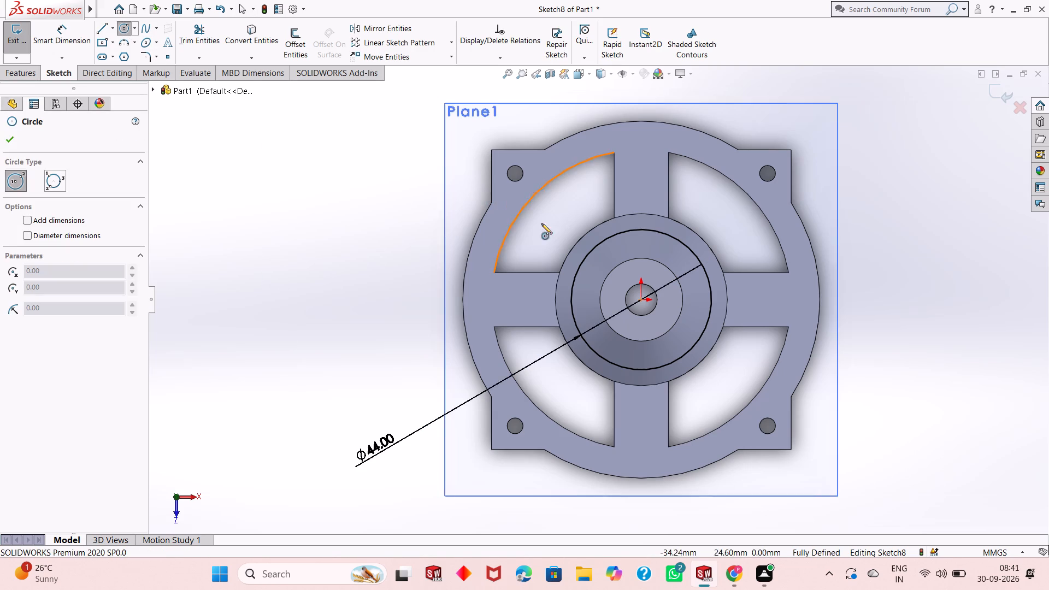
click(643, 229)
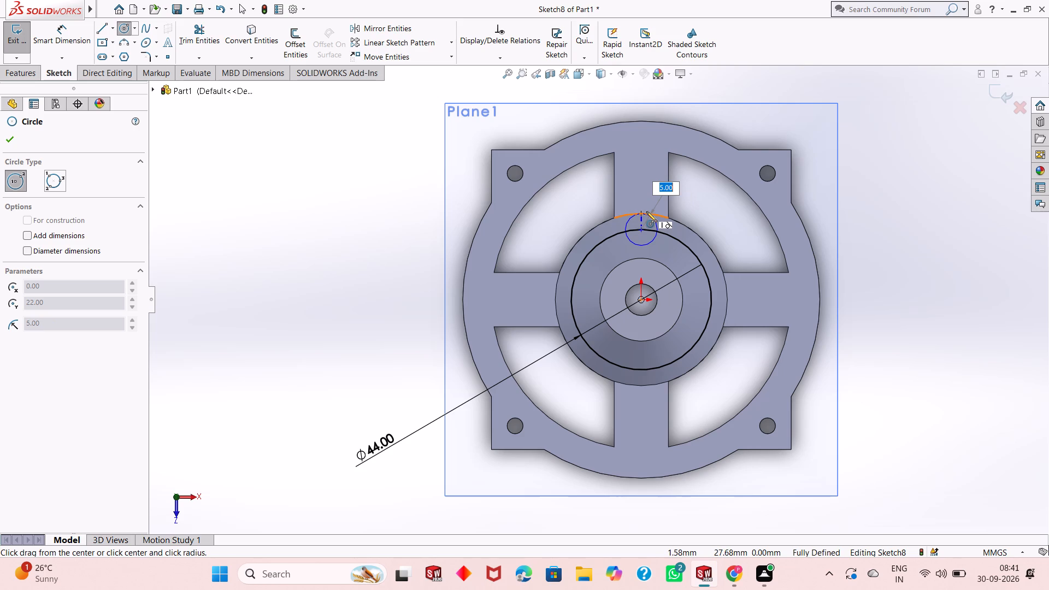
key(5)
key(Return)
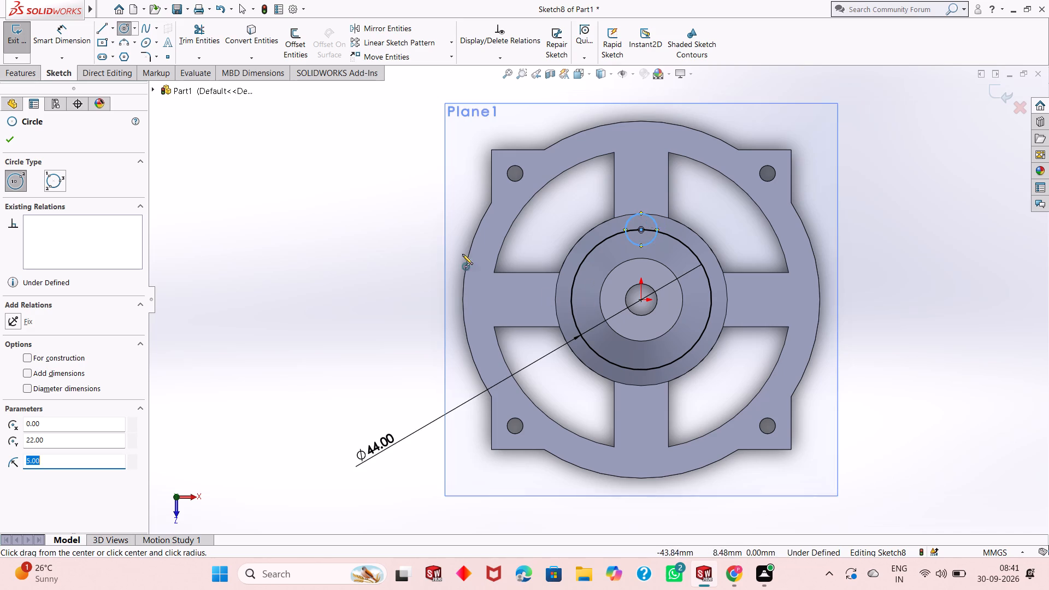
right_click(357, 229)
click(375, 234)
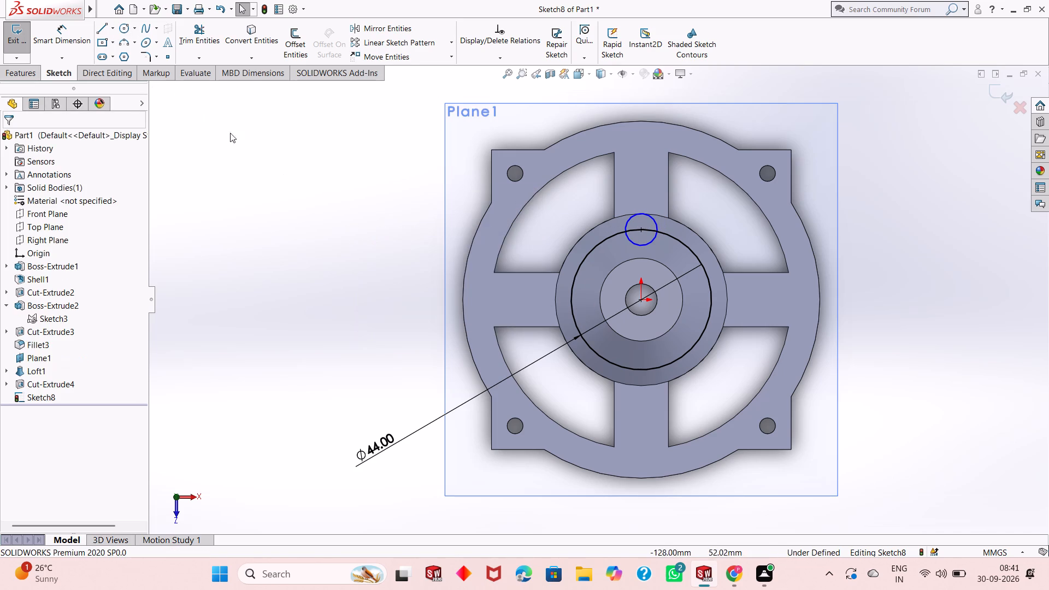
Dimension the small circle's diameter as 10 mm.
click(61, 38)
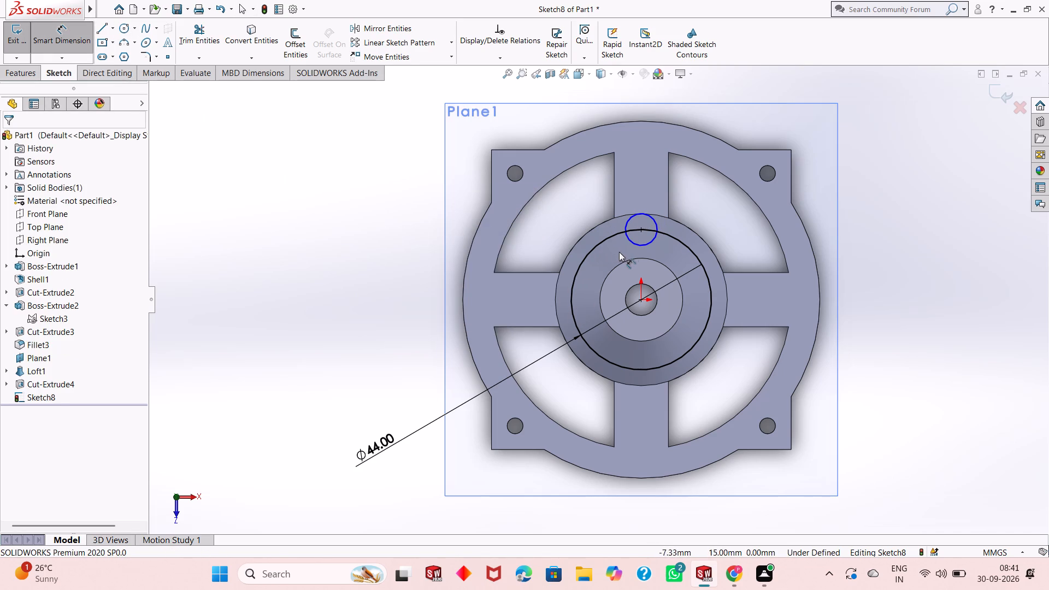
click(633, 241)
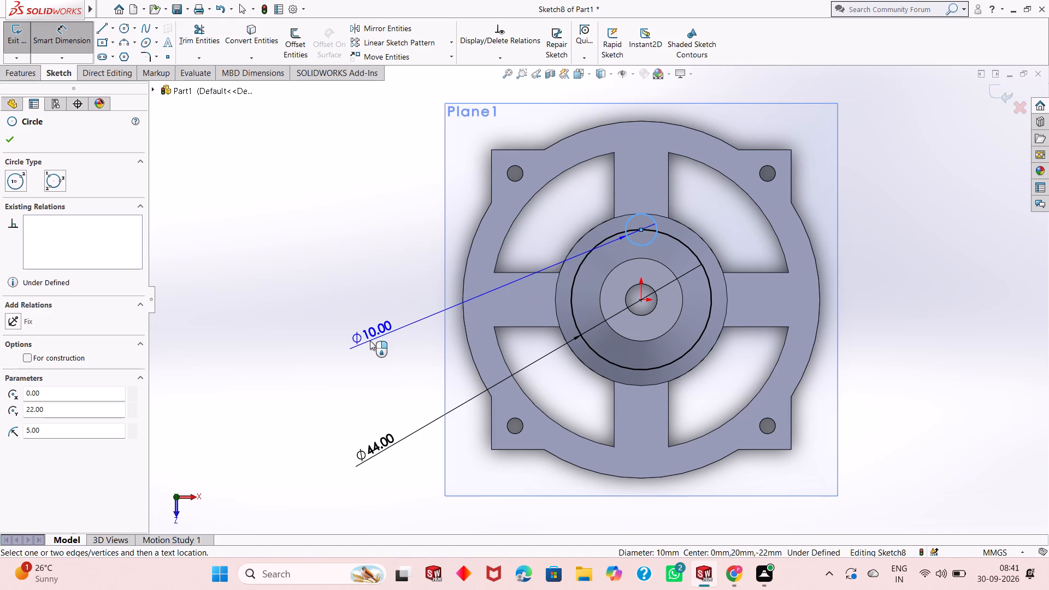
click(369, 341)
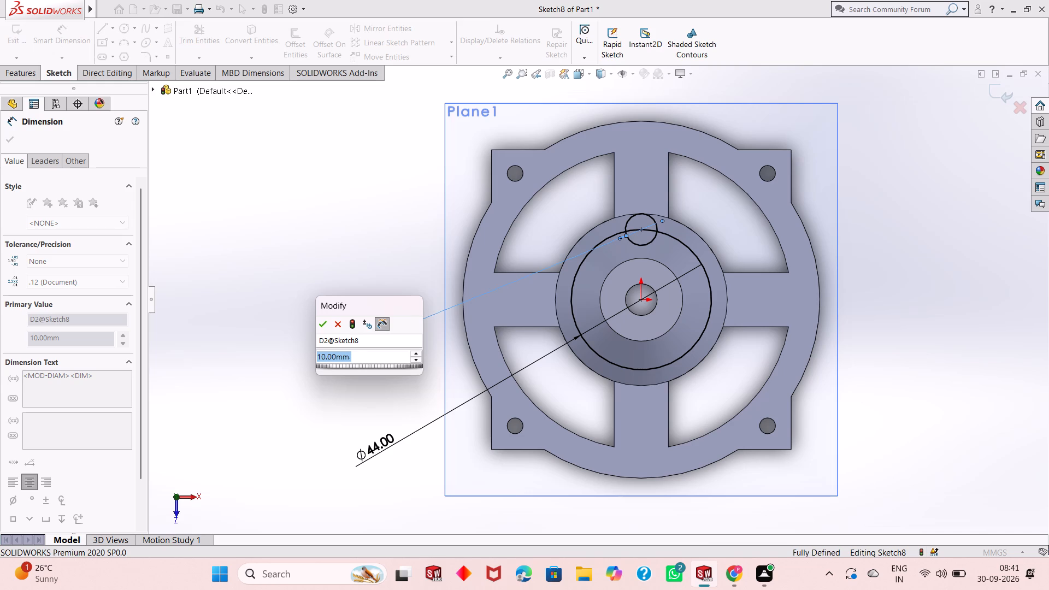
click(322, 329)
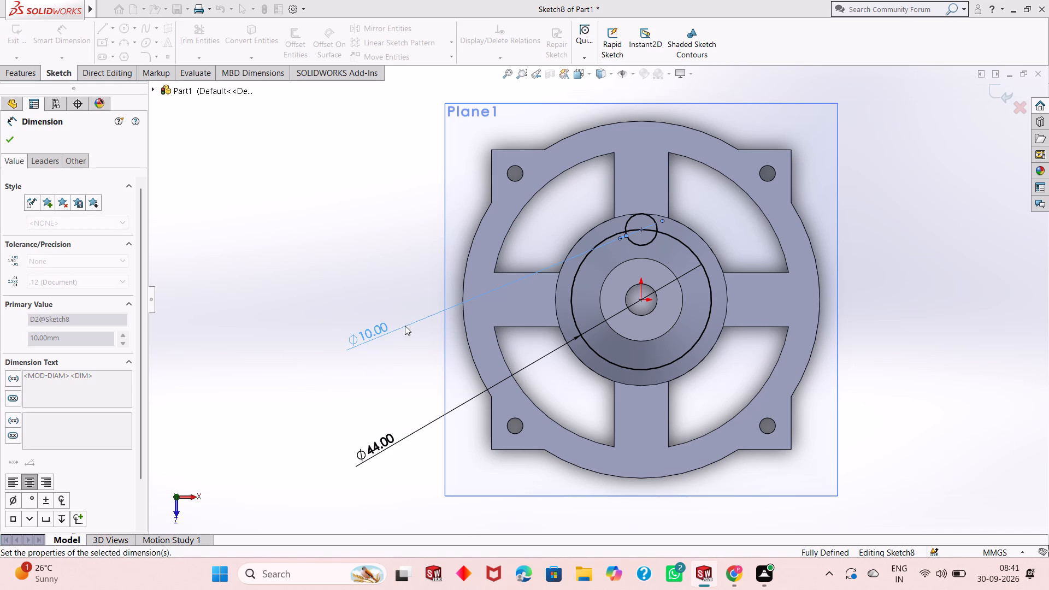
key(Escape)
key(Escape)
key(Escape)
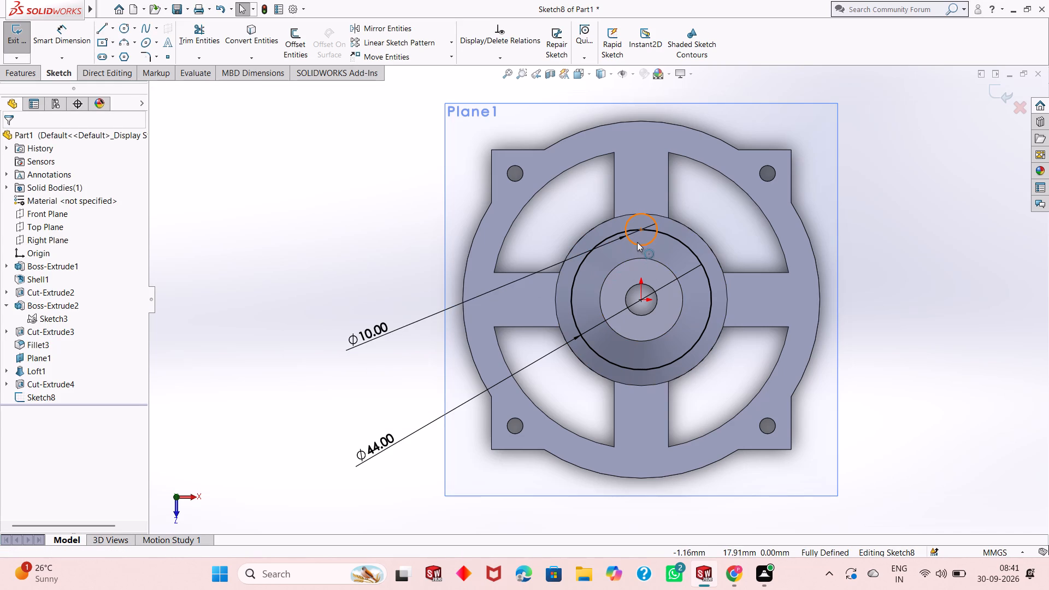
Create a circular sketch pattern of the 10 mm circle about the origin with 4 equally spaced instances over 360 degrees.
click(637, 242)
click(453, 49)
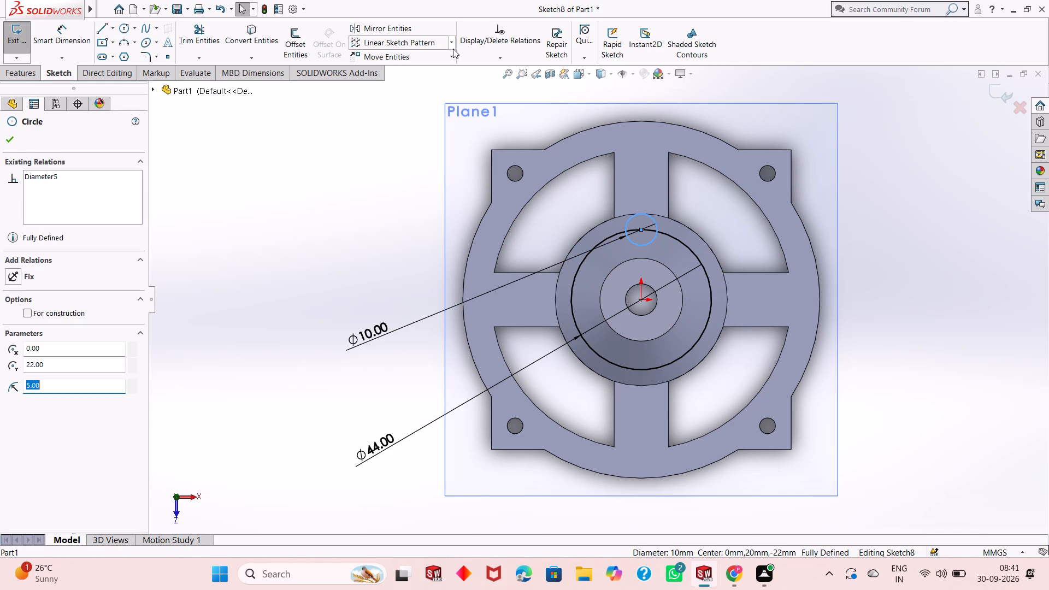
click(453, 70)
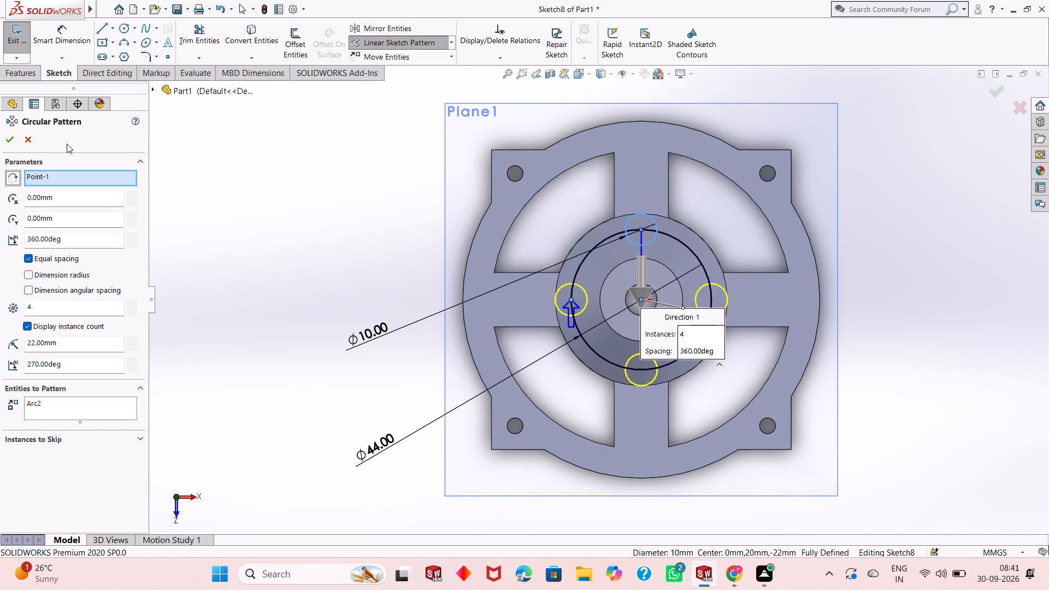
click(8, 143)
key(Escape)
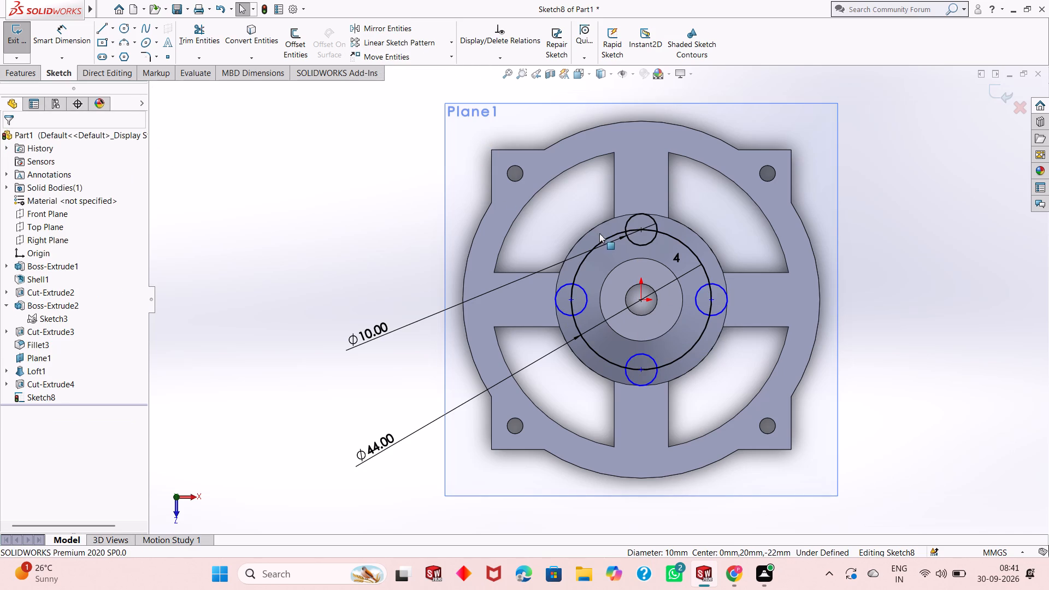
key(Escape)
Delete the 44 mm centred circle from the sketch, keeping the four small circles.
right_click(609, 239)
right_click(269, 228)
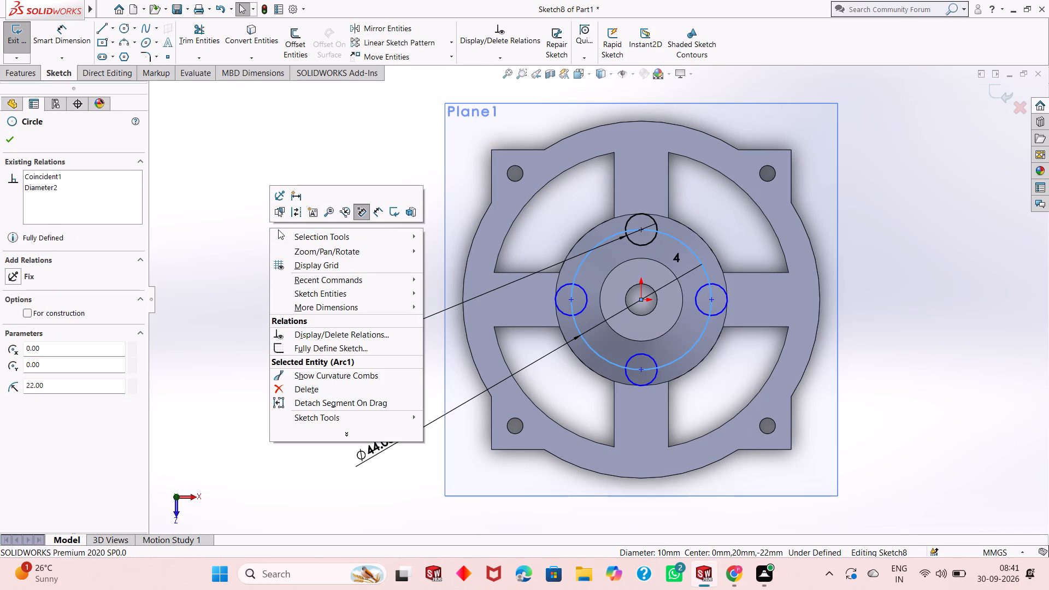
click(358, 391)
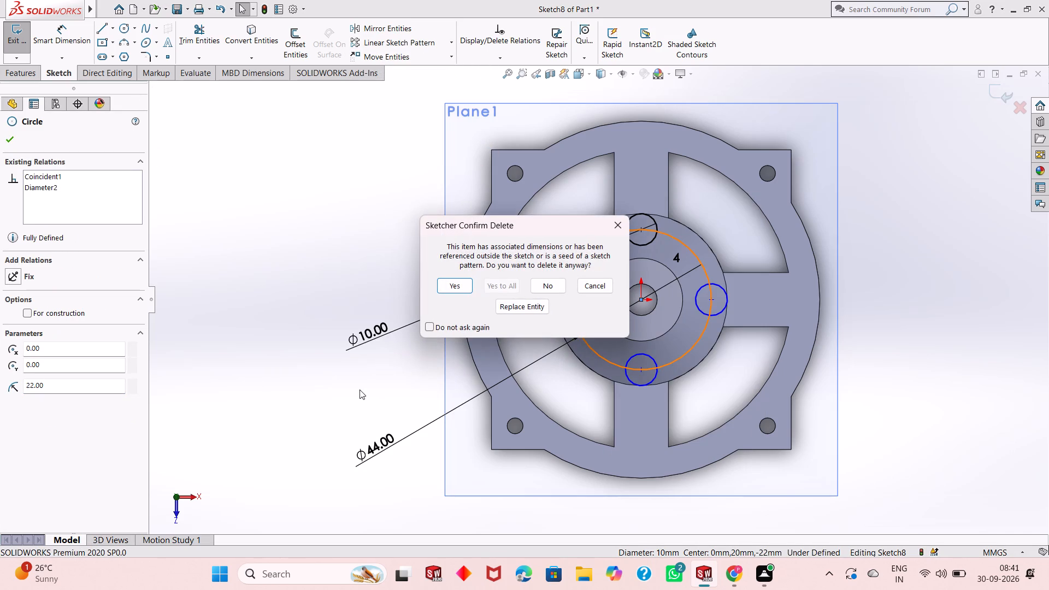
click(442, 289)
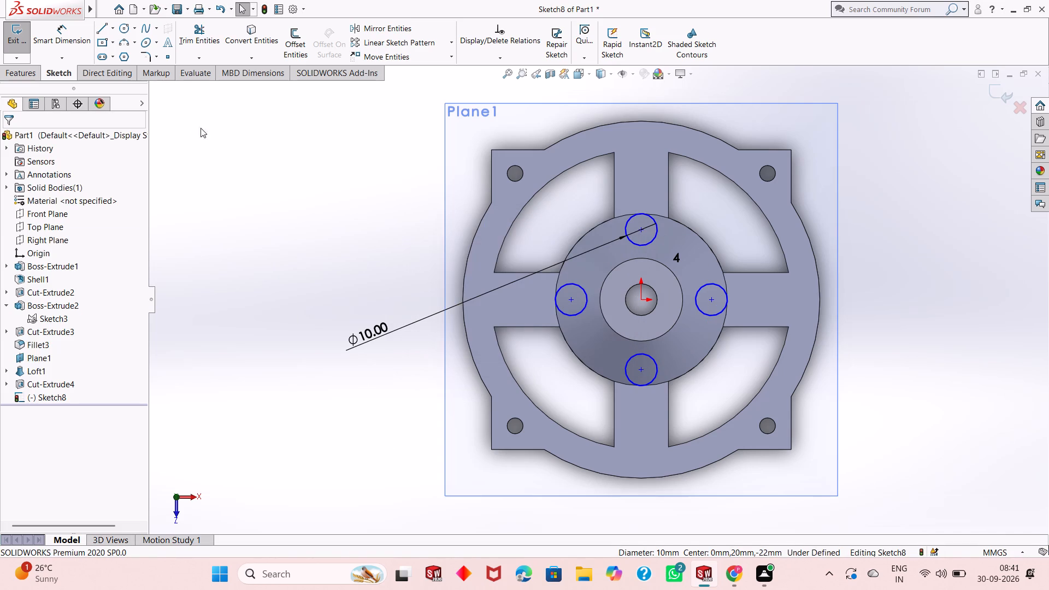
Dimension the horizontal distance from the left small circle's centre to the origin as 22 mm.
click(74, 42)
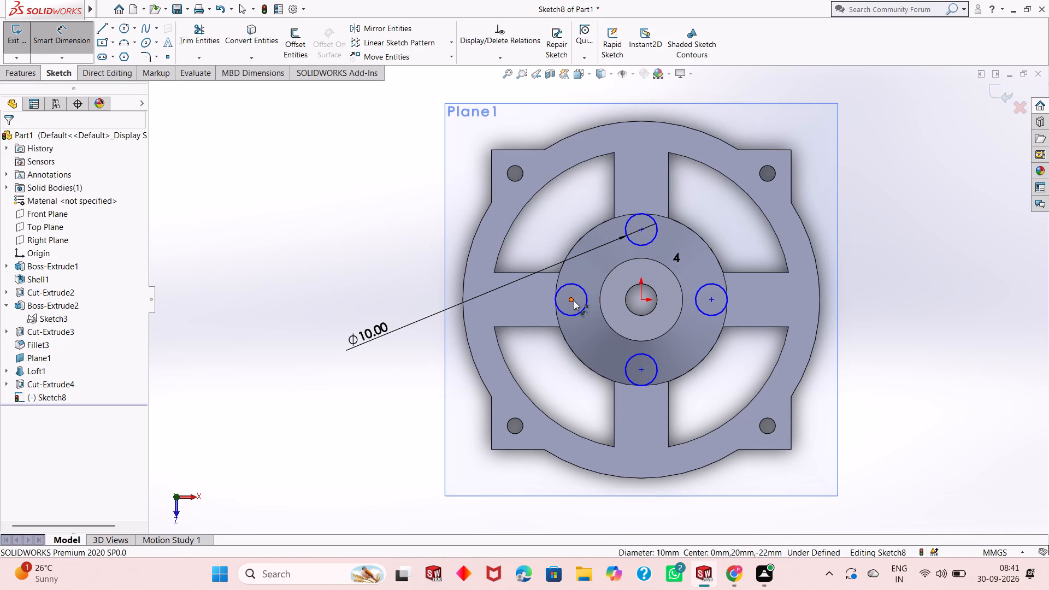
click(574, 300)
click(640, 300)
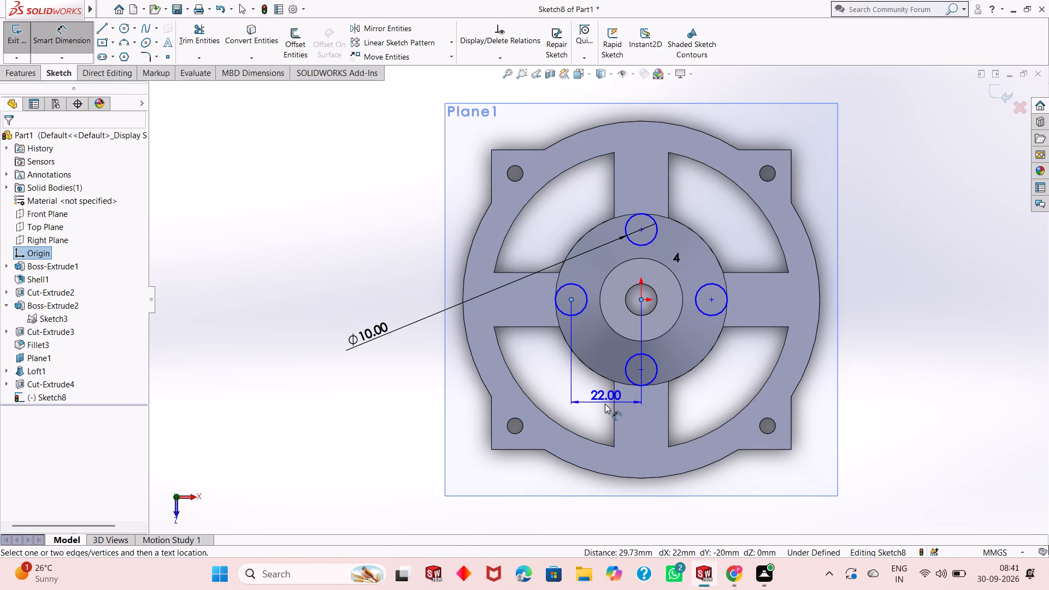
click(596, 410)
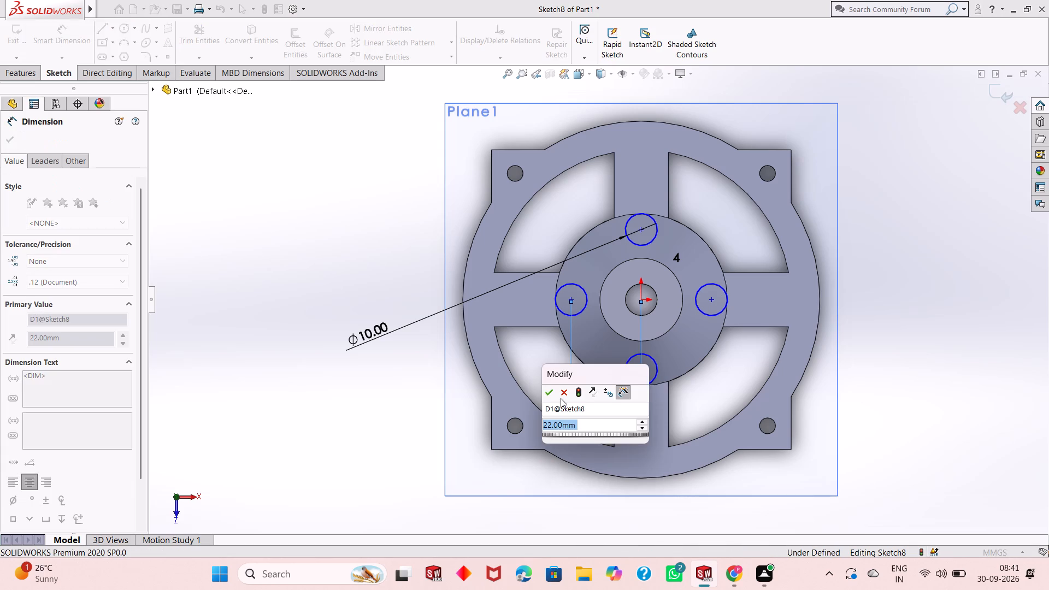
click(547, 392)
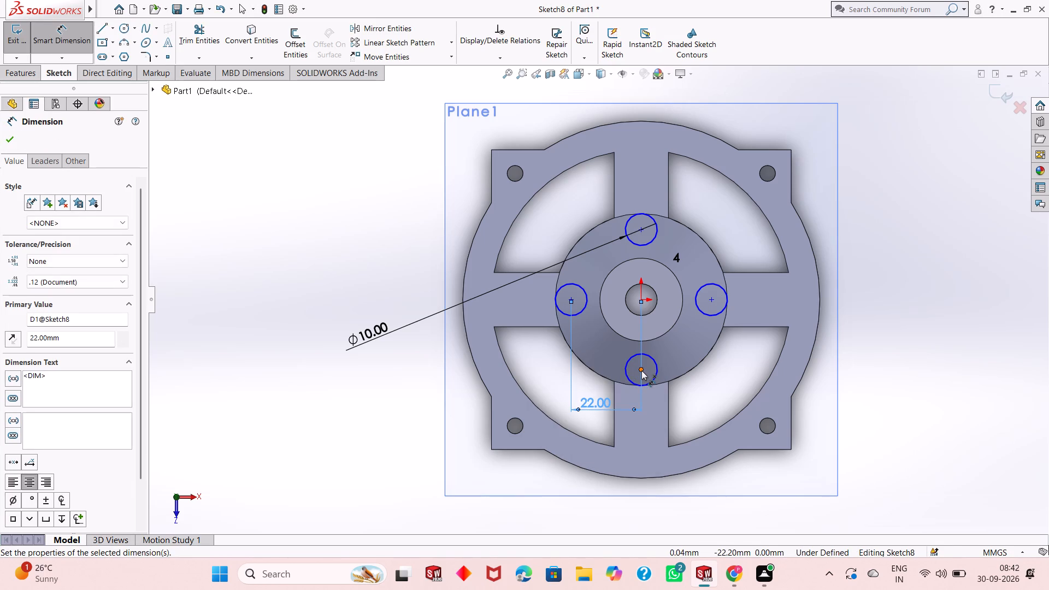
Dimension the vertical distance from the lower small circle's centre to the origin as 22 mm.
click(641, 370)
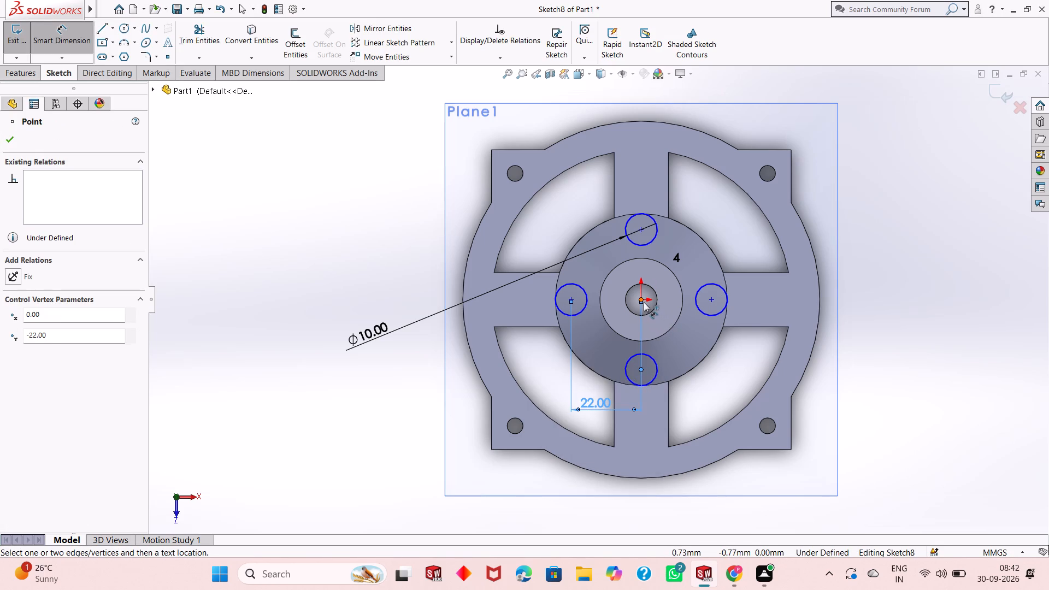
click(644, 302)
click(861, 324)
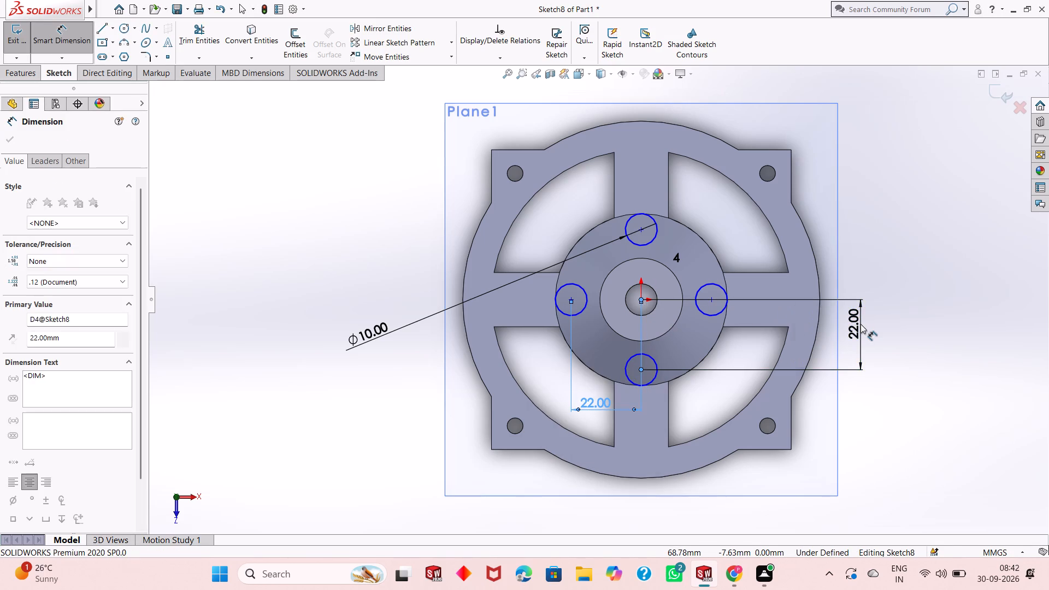
click(816, 303)
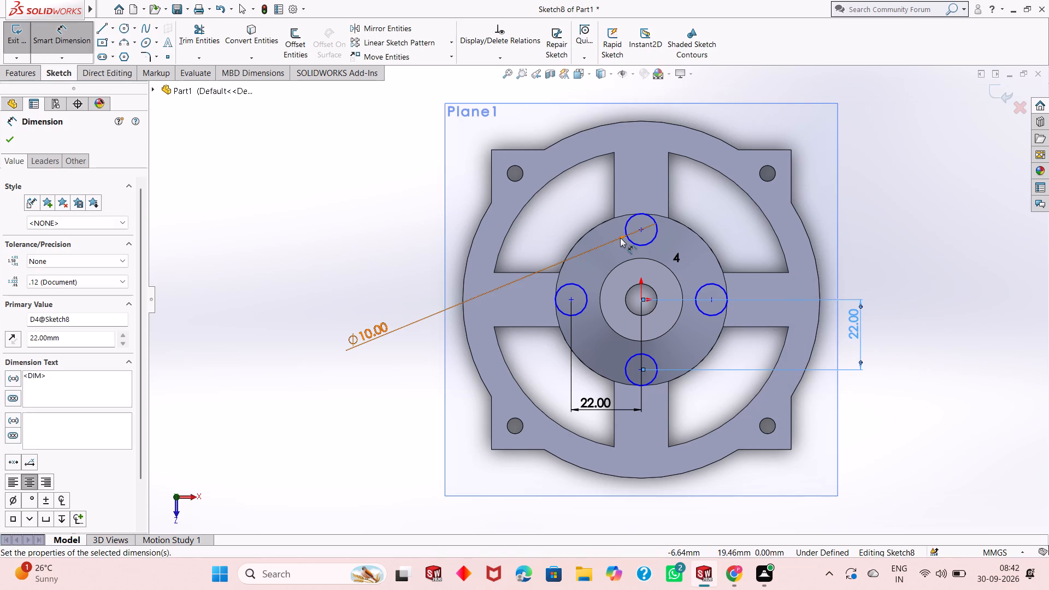
Dimension the horizontal distance between the centres of the upper and left small circles as 22 mm.
click(644, 231)
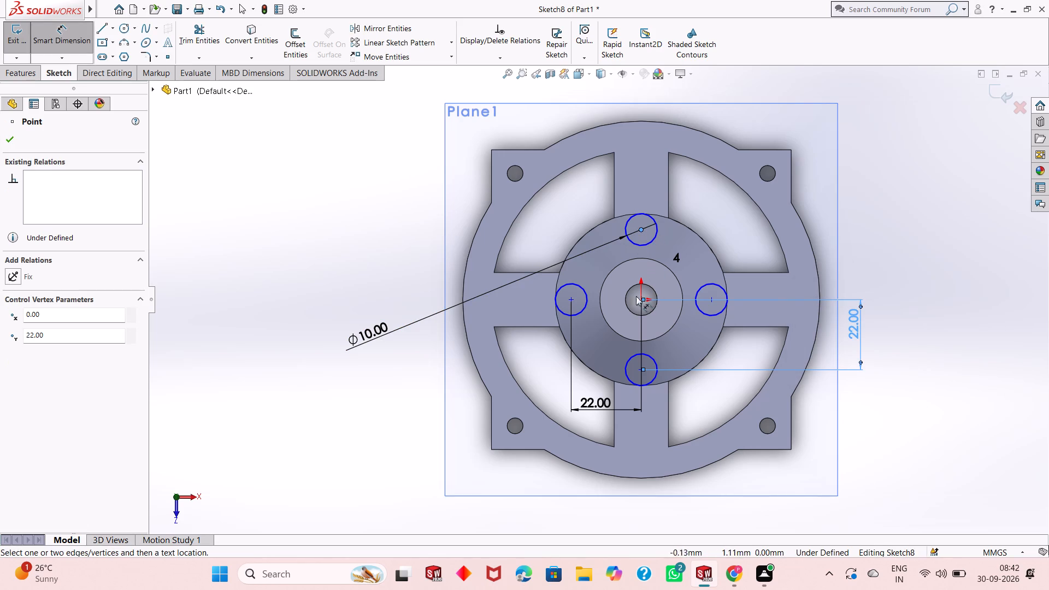
click(571, 297)
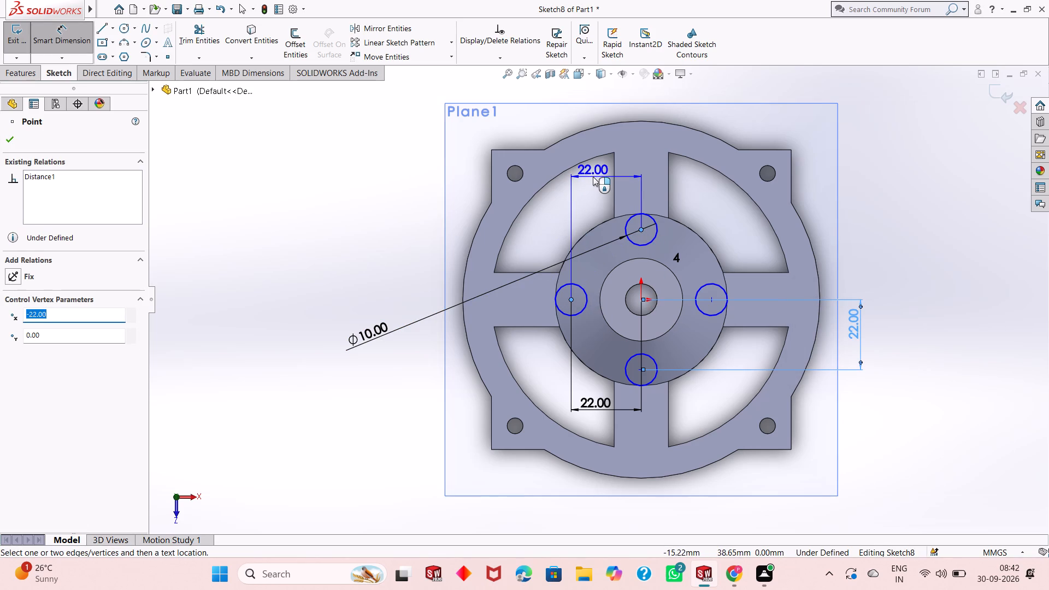
click(593, 176)
click(543, 160)
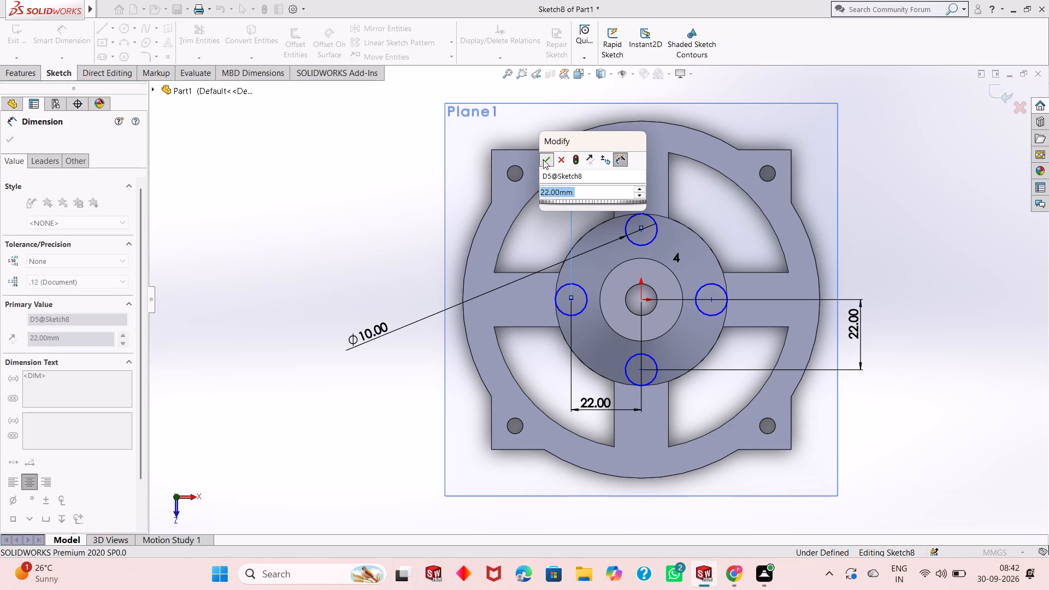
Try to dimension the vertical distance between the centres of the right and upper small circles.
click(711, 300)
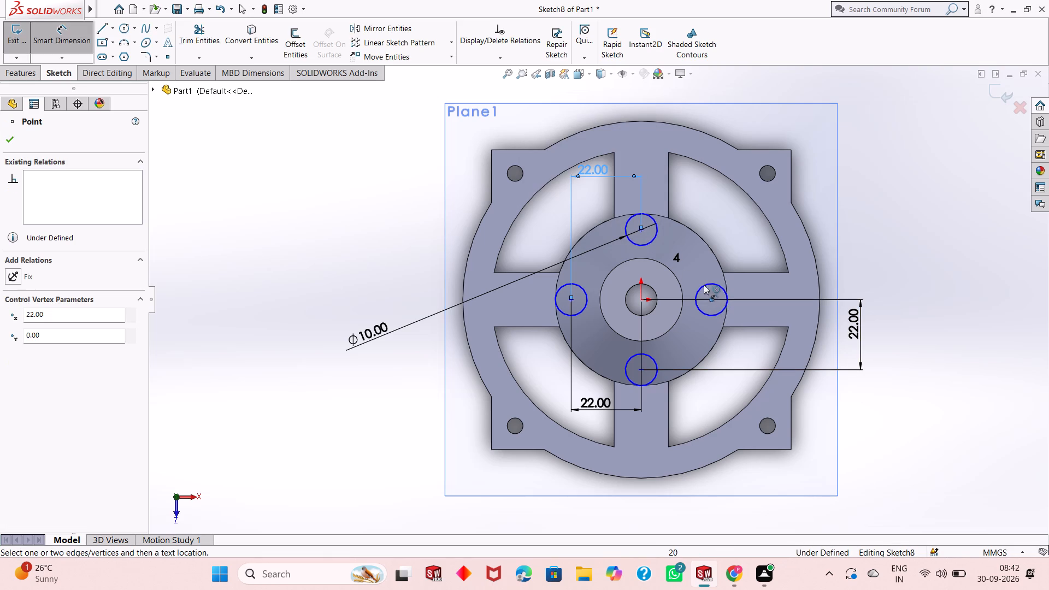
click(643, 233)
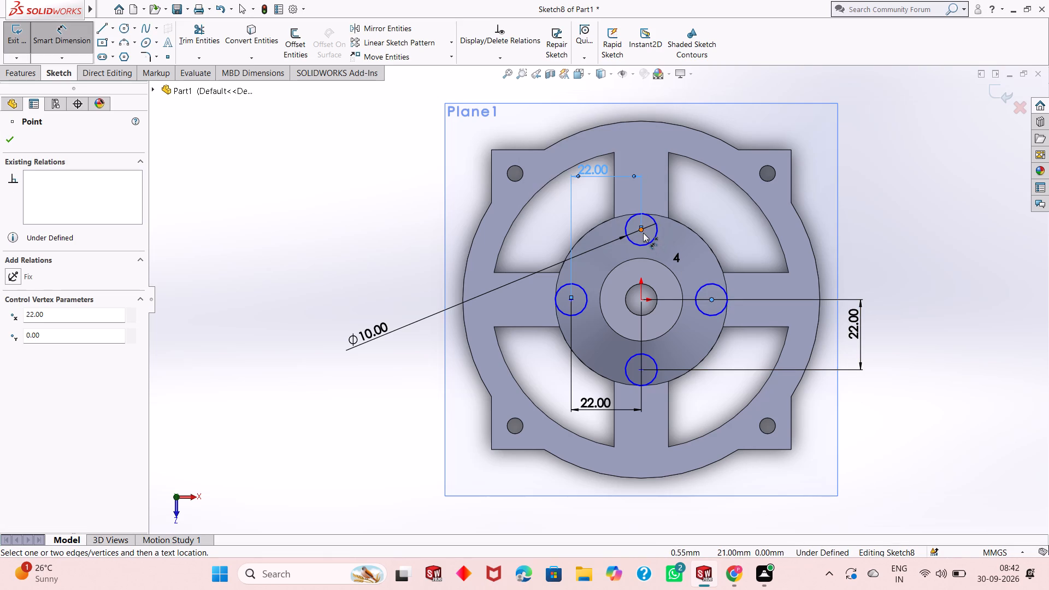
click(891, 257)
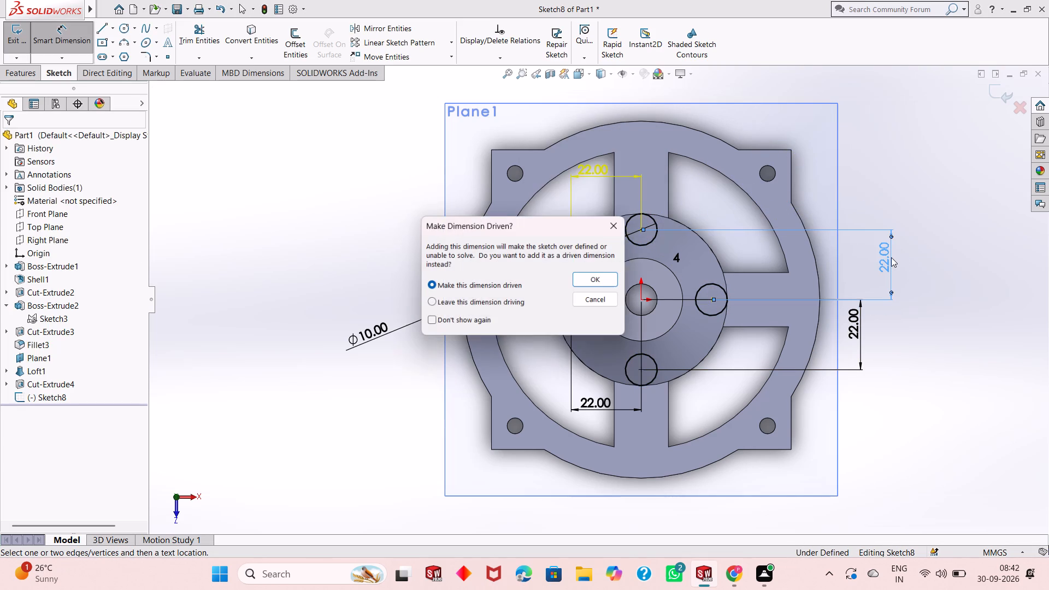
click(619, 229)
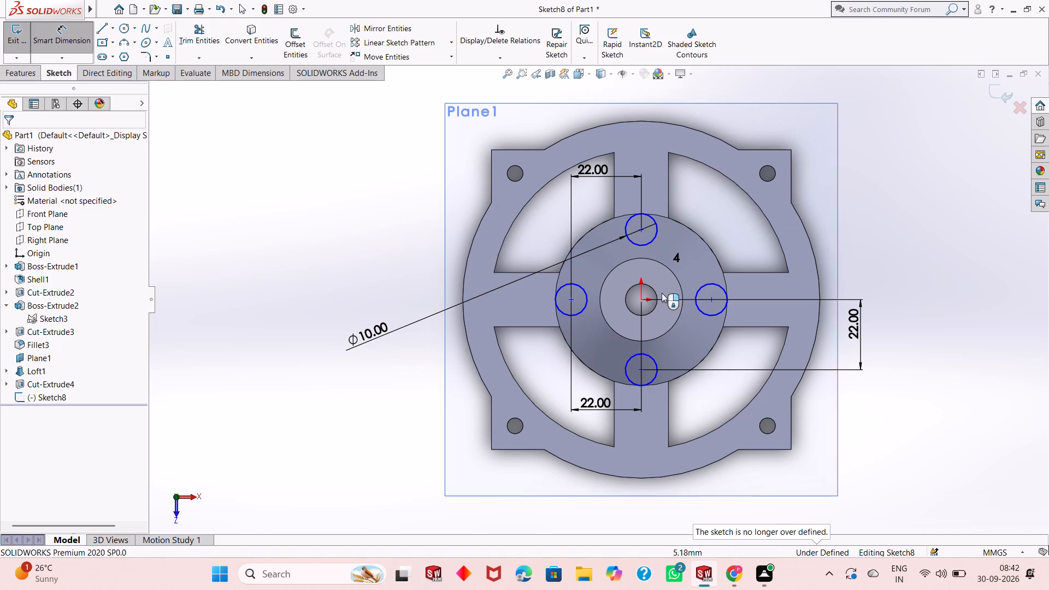
Dimension the horizontal distance from the right small circle's centre to the origin as 22 mm and end dimensioning.
click(712, 300)
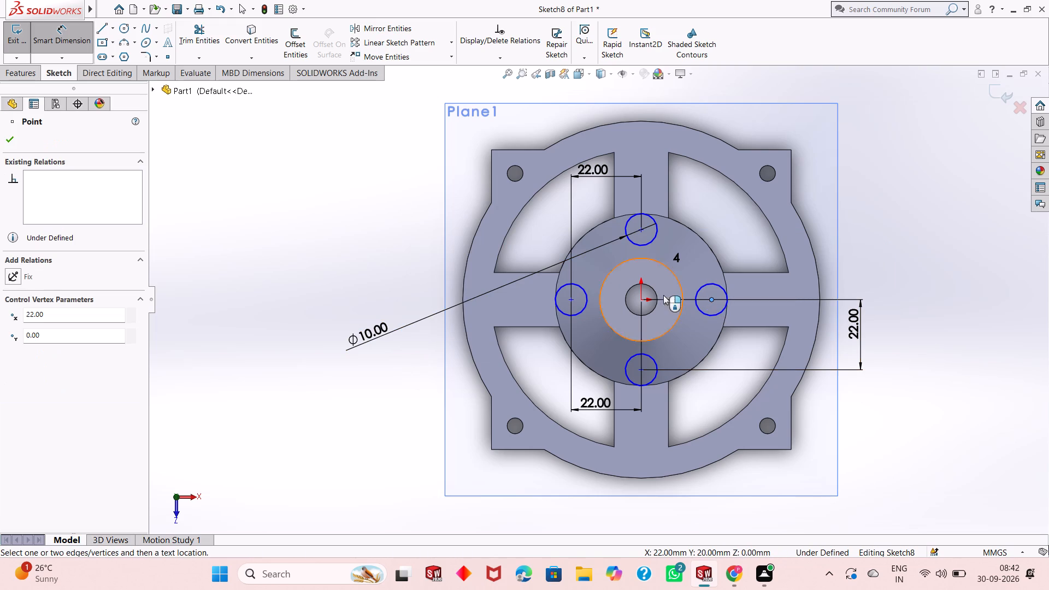
click(644, 301)
click(729, 228)
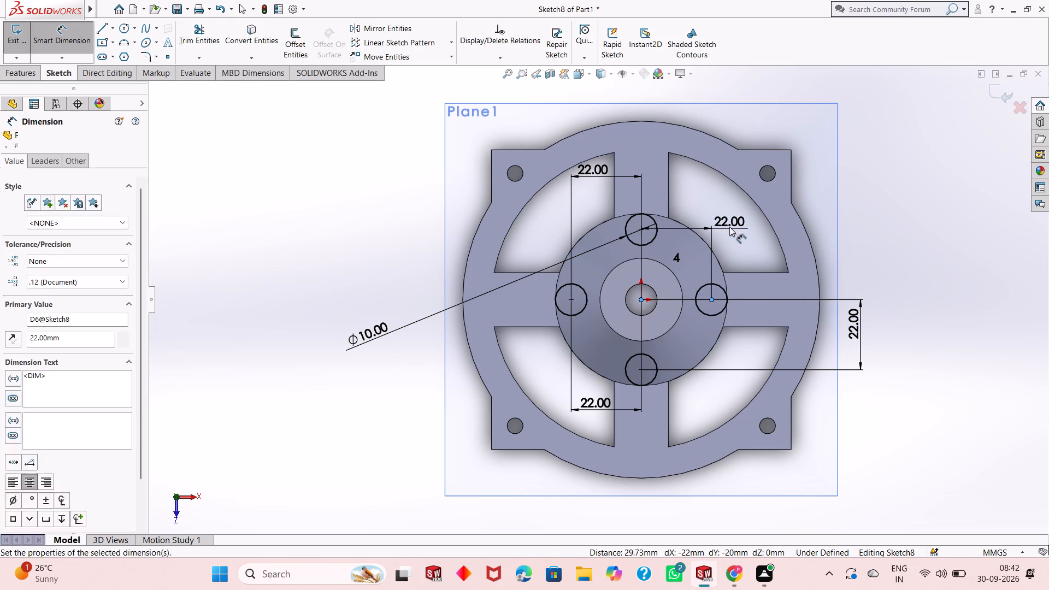
click(683, 209)
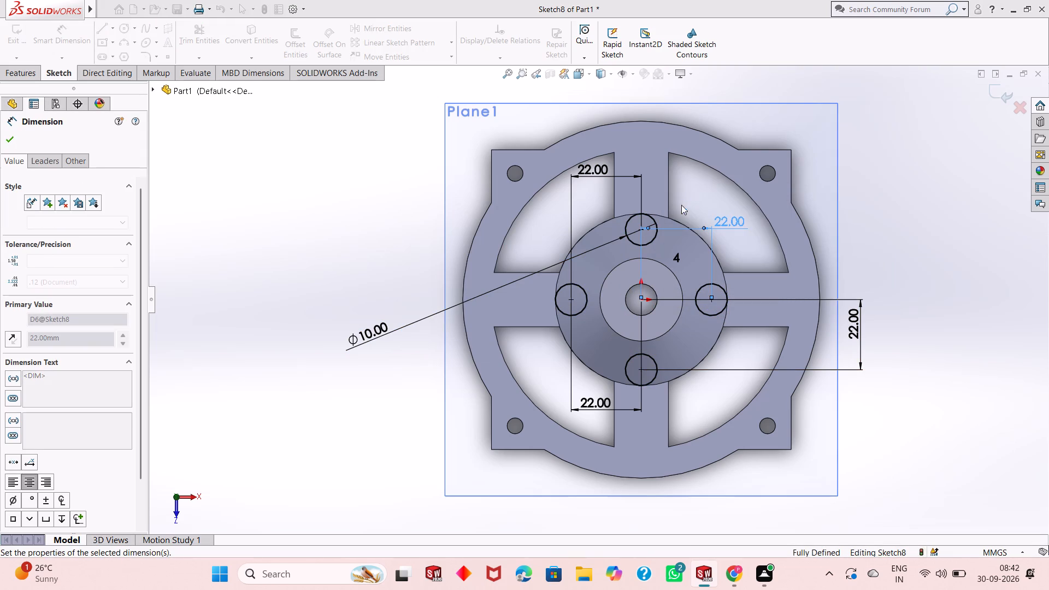
right_click(883, 215)
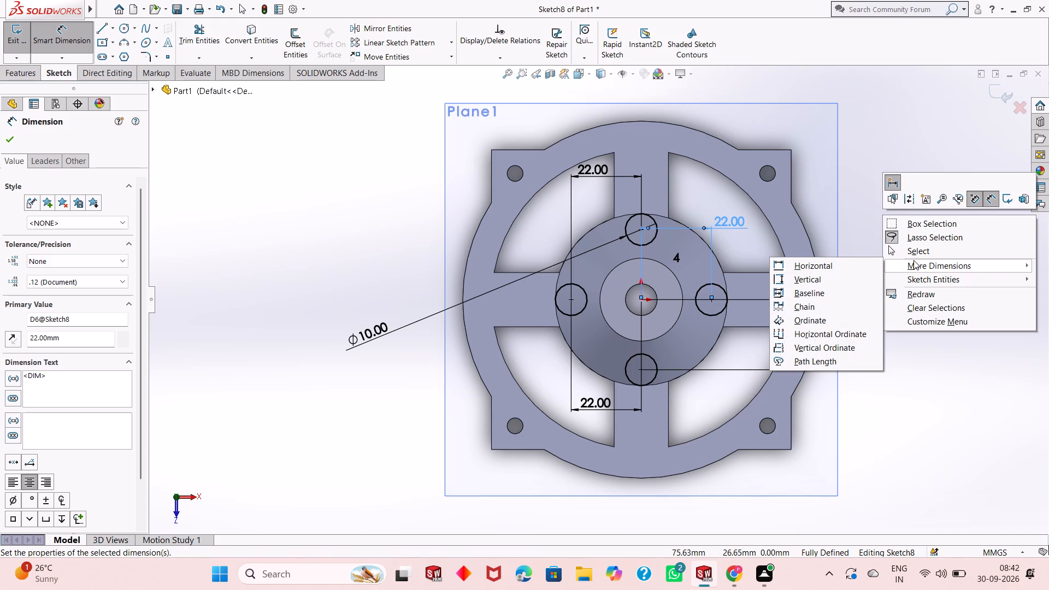
click(917, 247)
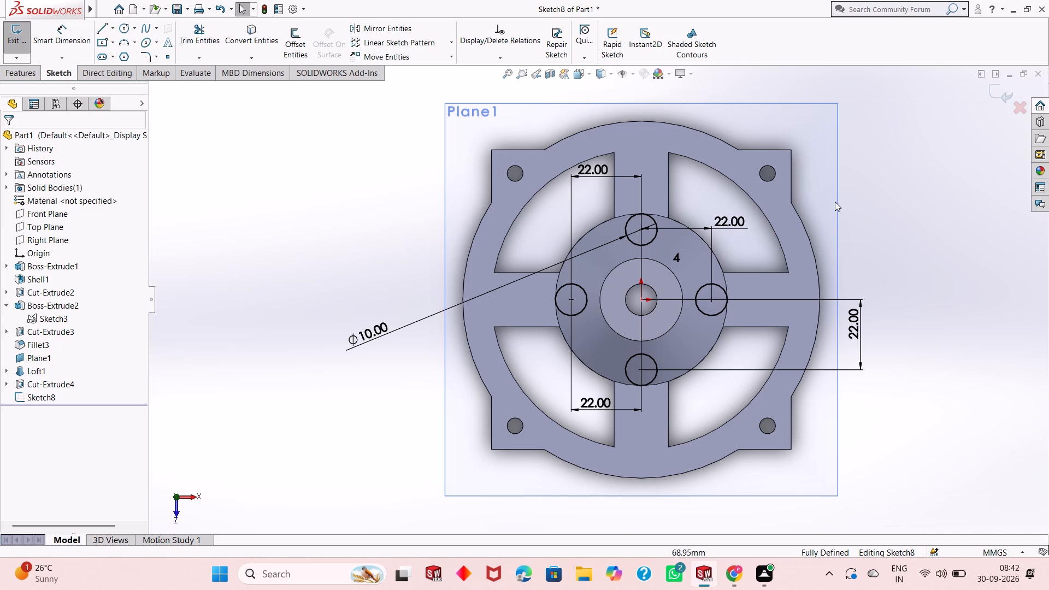
Cut-extrude the four 10 mm circles from the sketch plane into the lofted boss, blind to a depth of 20 mm.
scroll(567, 327, up, 1)
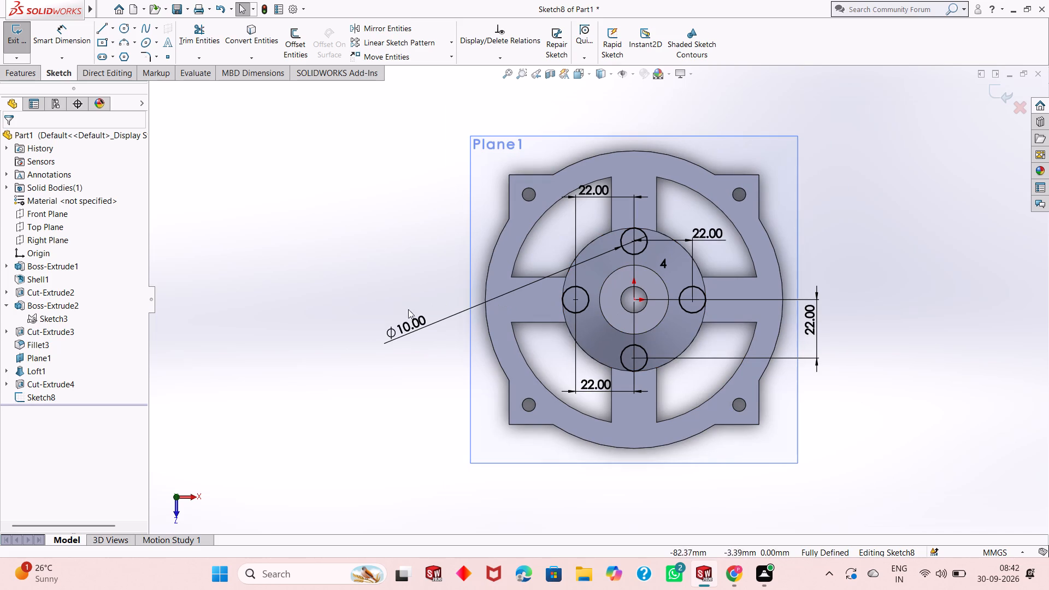
middle_drag(406, 305, 419, 245)
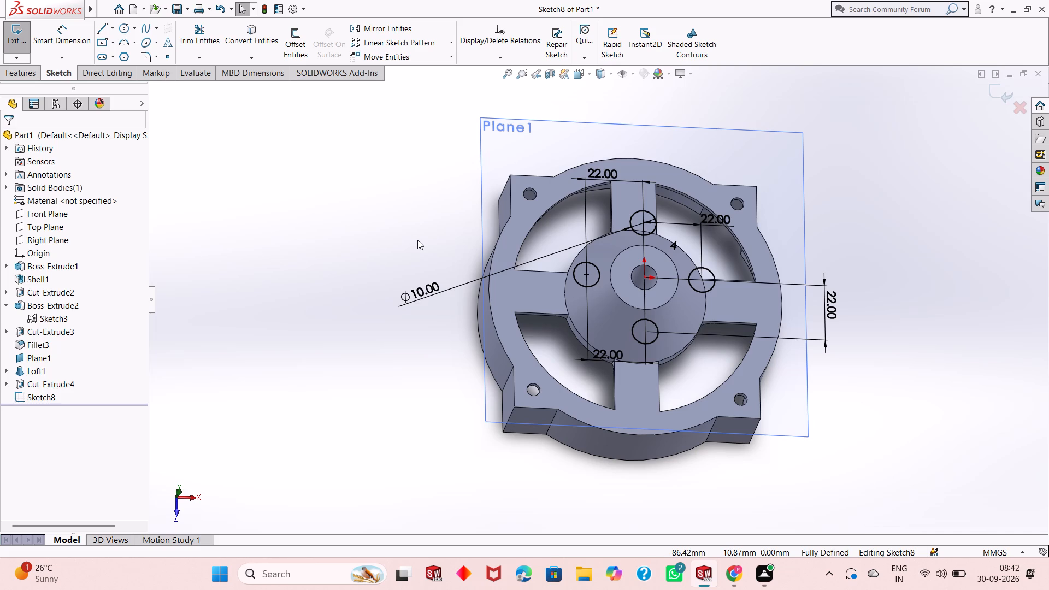
middle_drag(422, 428, 439, 355)
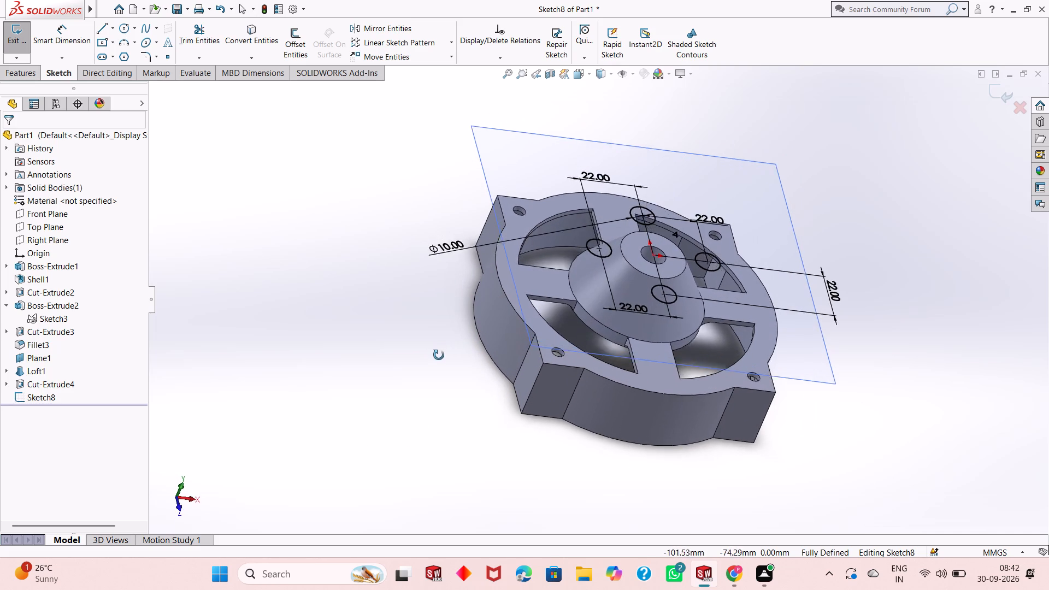
middle_drag(439, 355, 432, 383)
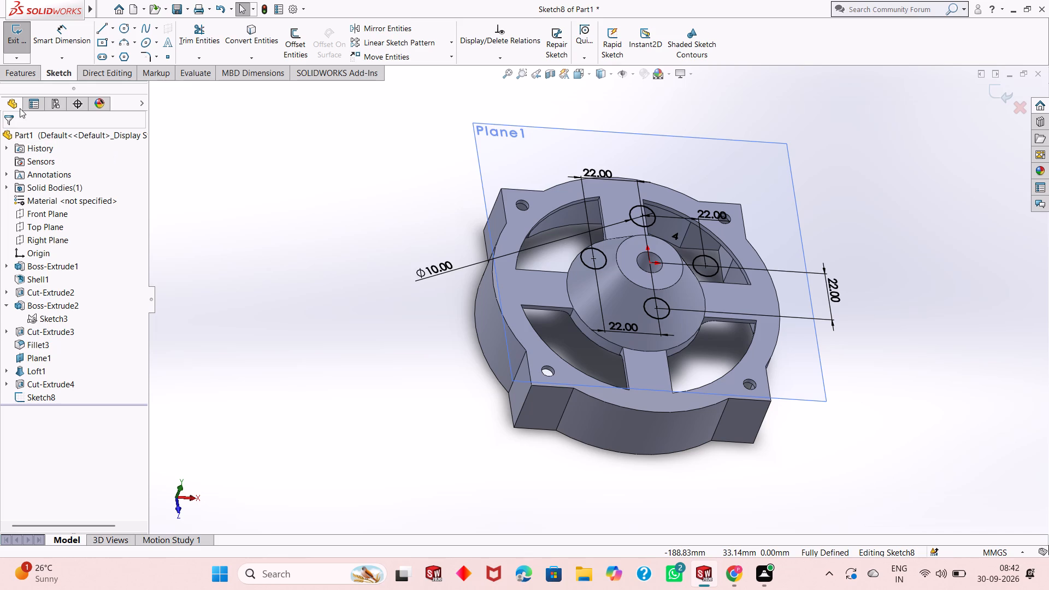
click(28, 77)
click(188, 33)
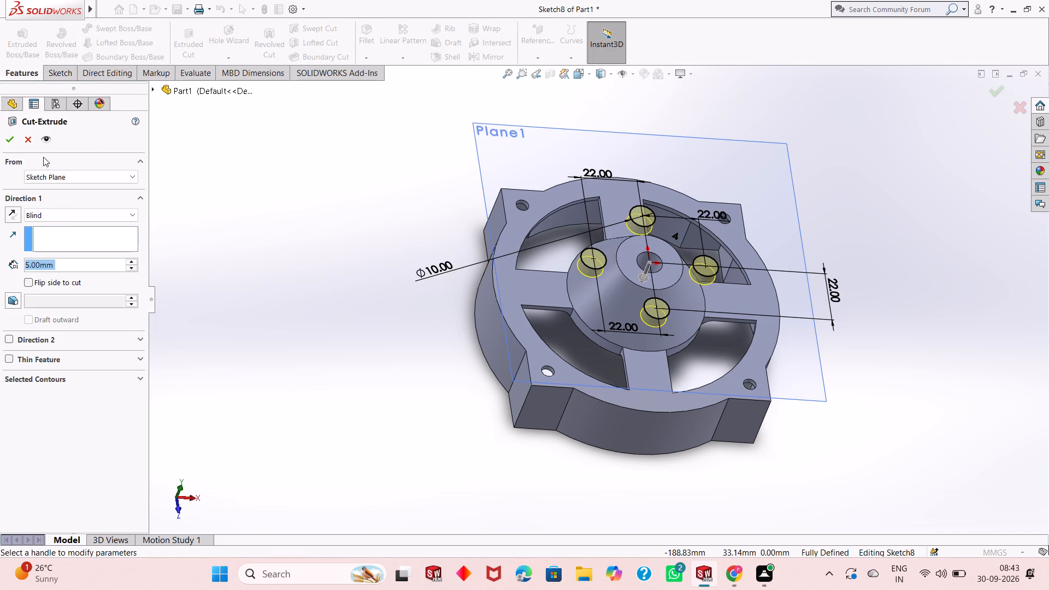
text(20)
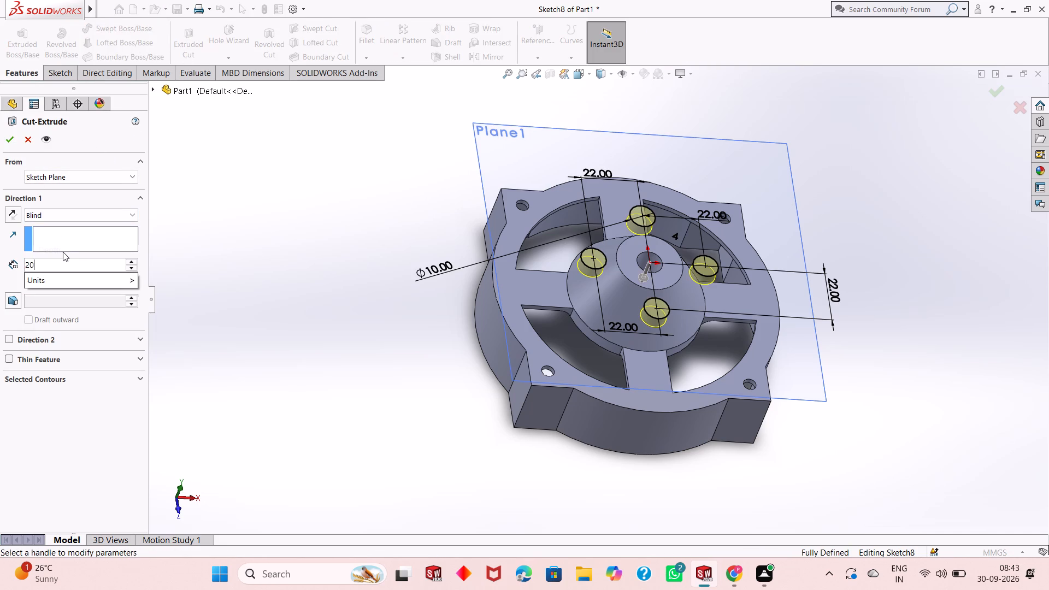
key(Return)
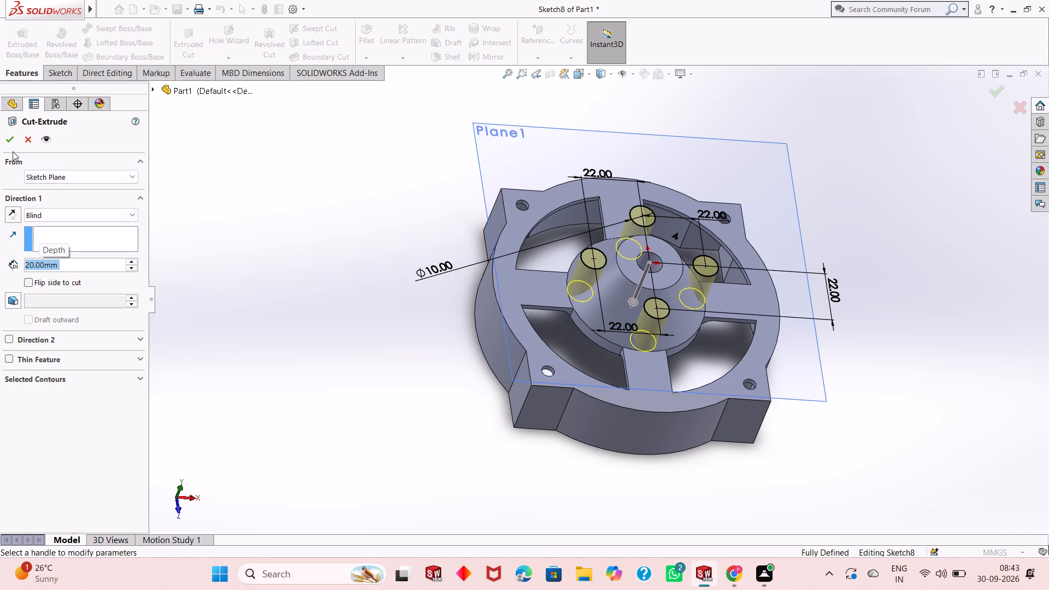
click(13, 144)
click(351, 312)
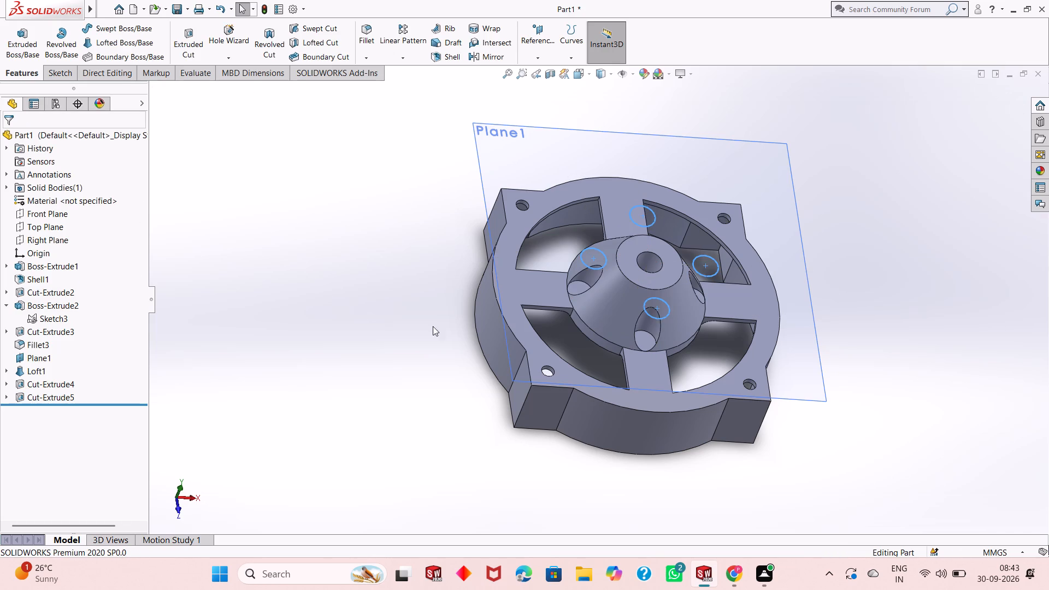
Hide Plane1.
middle_drag(640, 343, 602, 341)
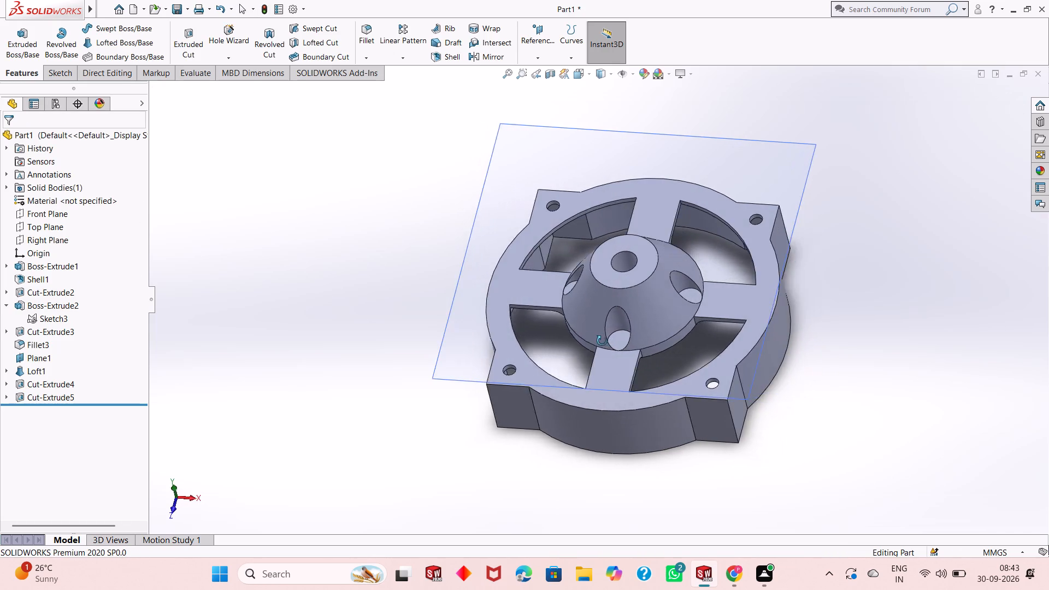
middle_drag(602, 341, 554, 338)
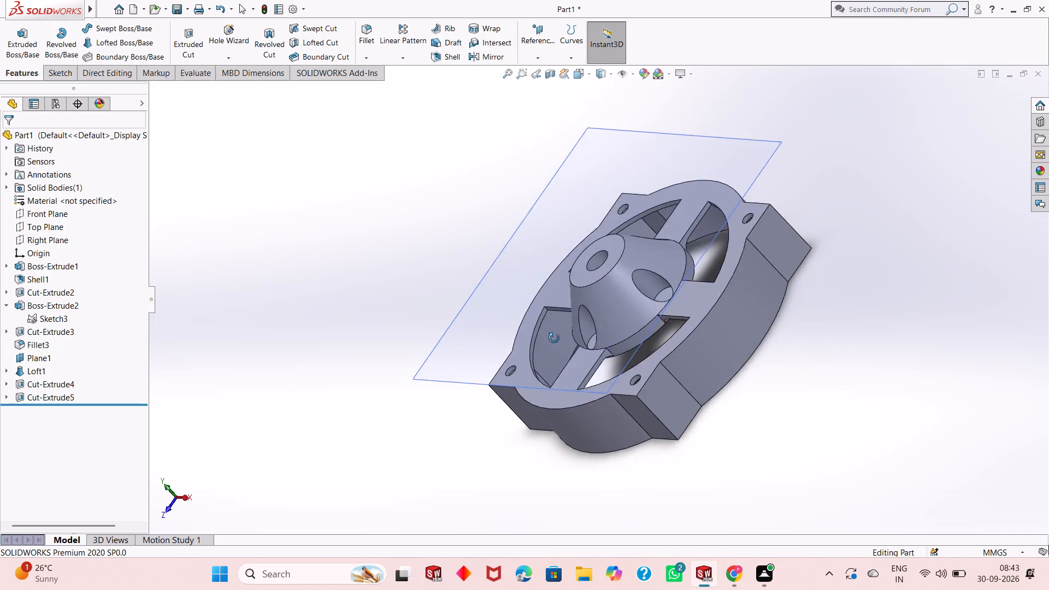
middle_drag(554, 338, 591, 302)
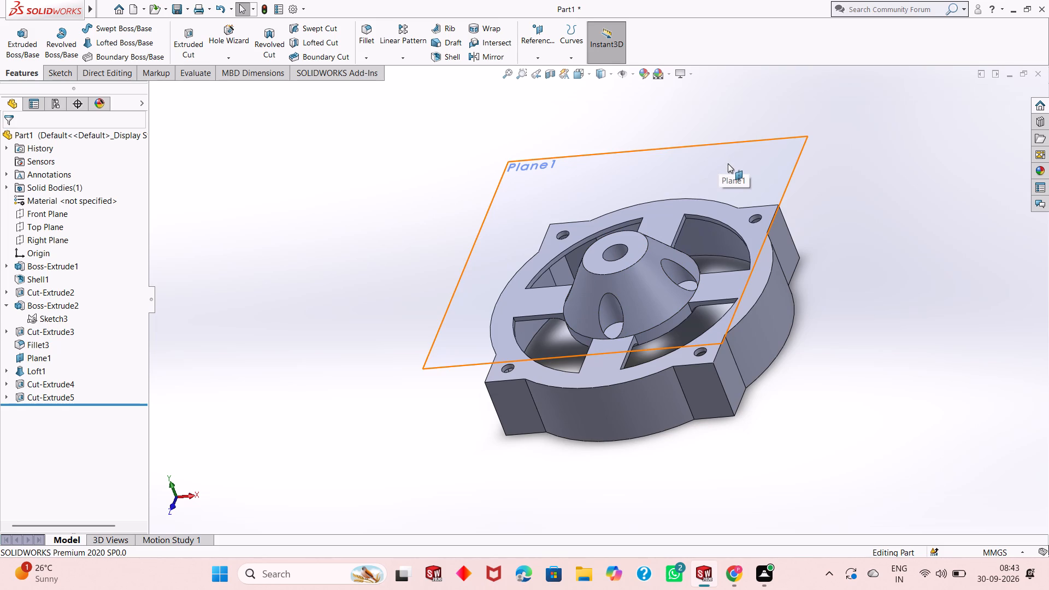
right_click(728, 163)
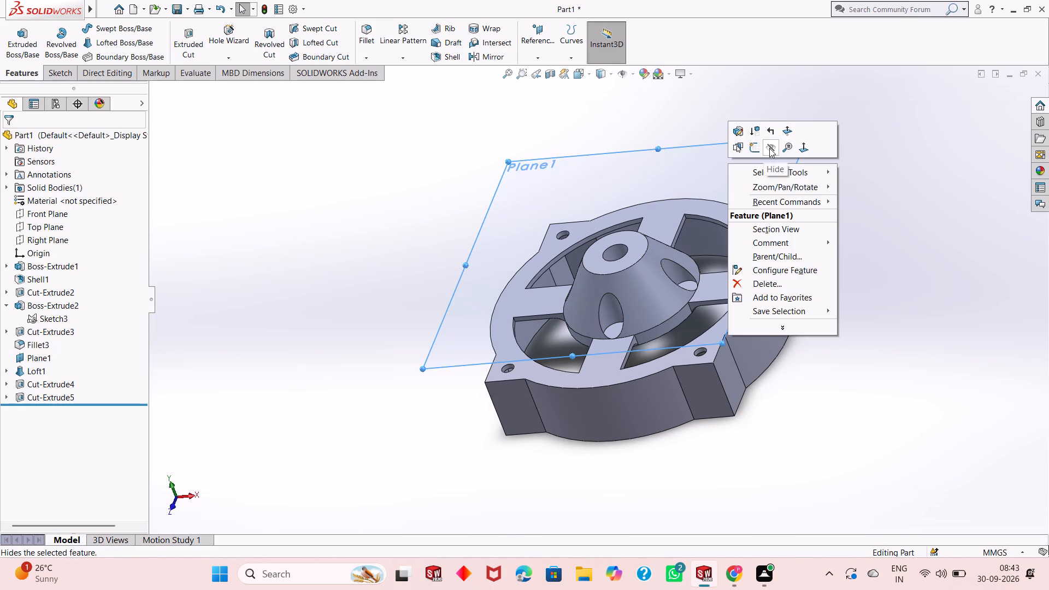
click(768, 147)
Start a sketch on the flat floor of the lower recess in the boss and draw a concentric circle about 3.73 mm in radius.
scroll(661, 262, up, 1)
scroll(626, 292, down, 1)
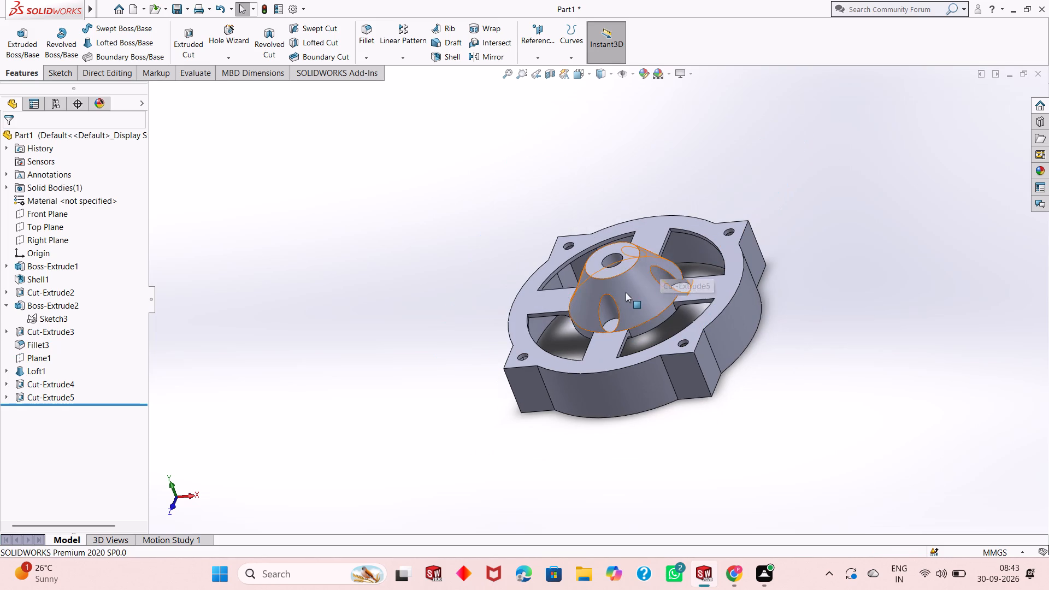
scroll(626, 292, down, 1)
middle_drag(632, 298, 649, 361)
click(614, 359)
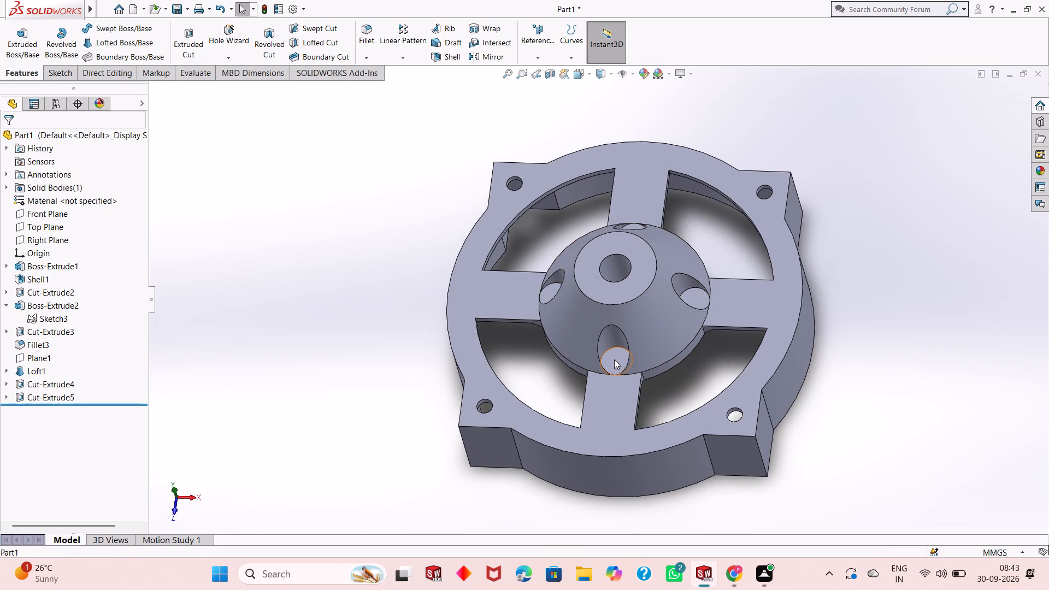
click(665, 329)
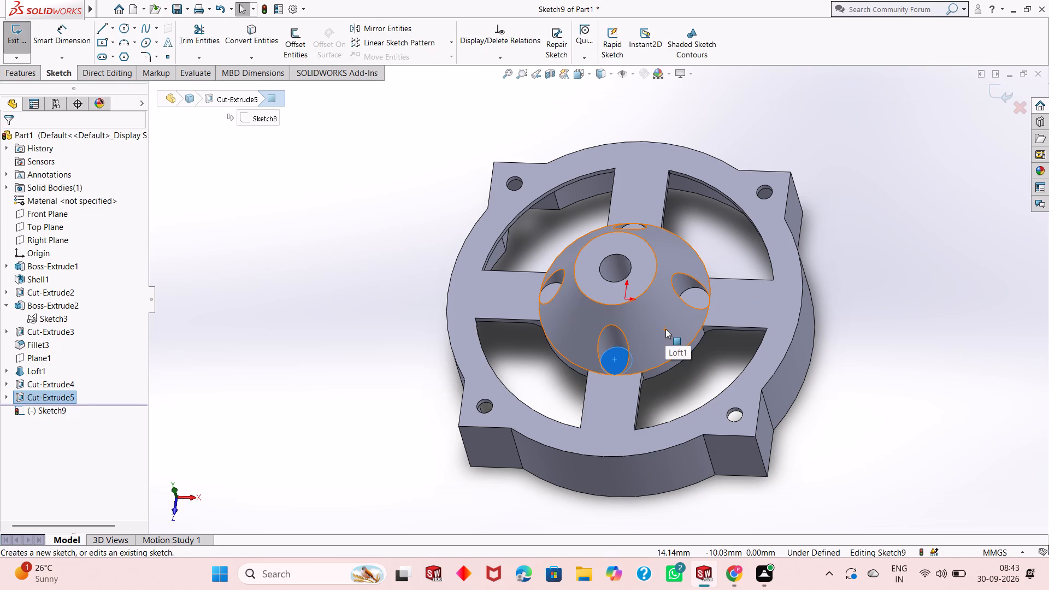
key(ctrl+8)
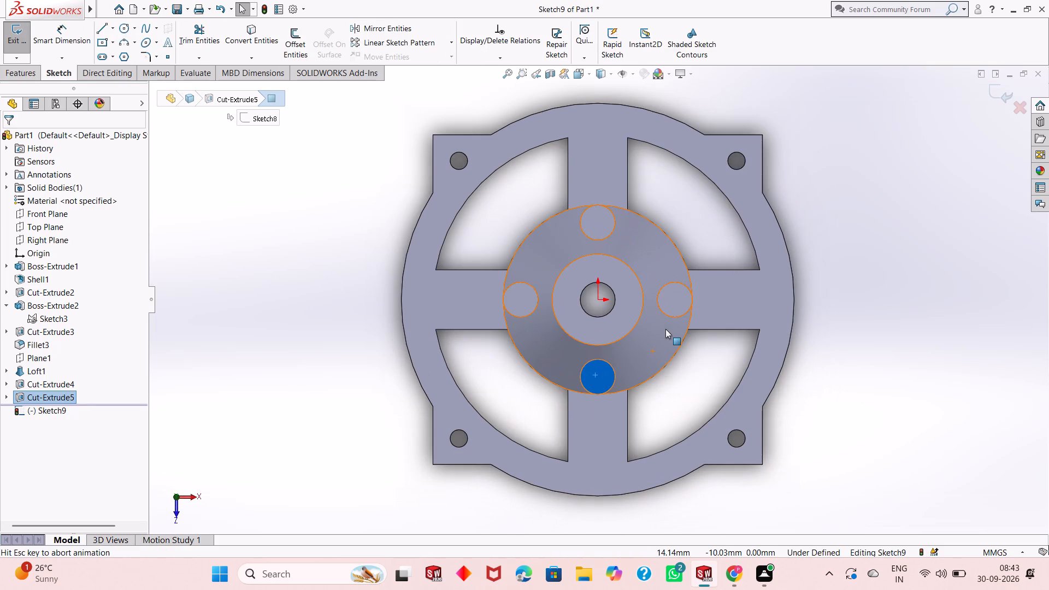
click(318, 320)
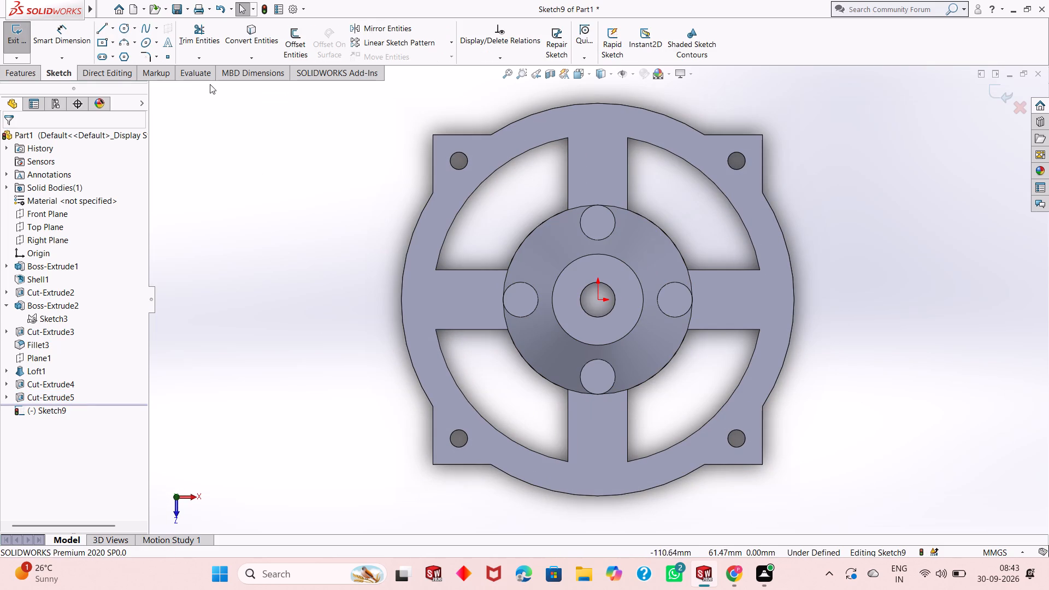
click(126, 26)
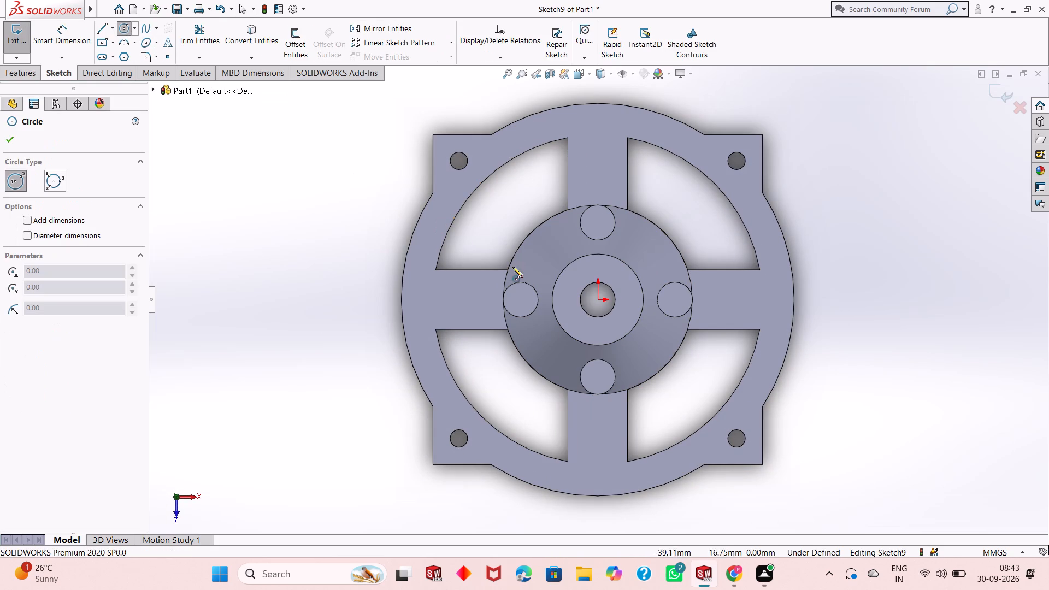
click(599, 377)
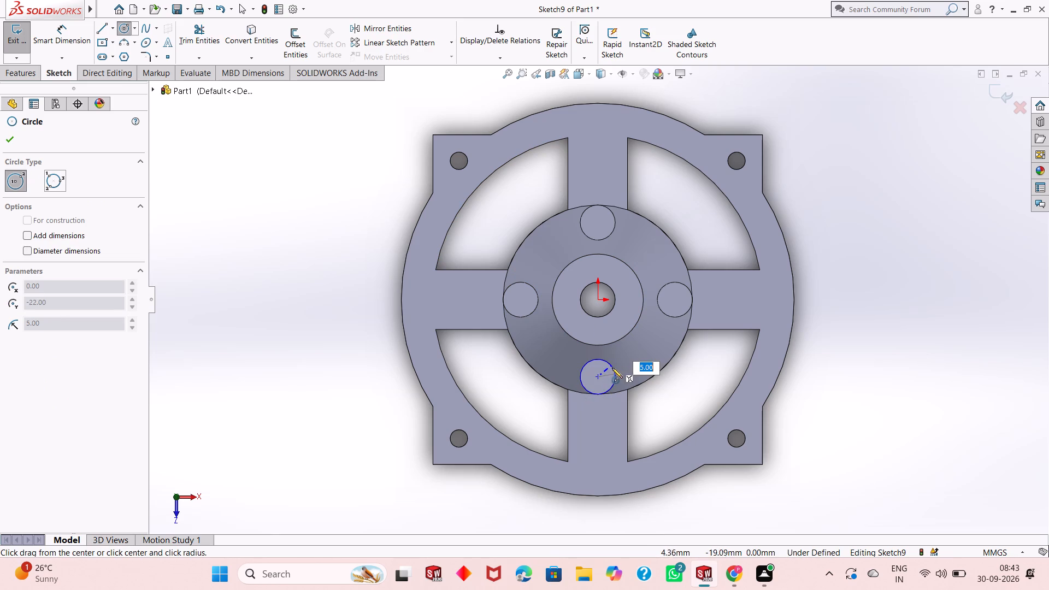
click(610, 373)
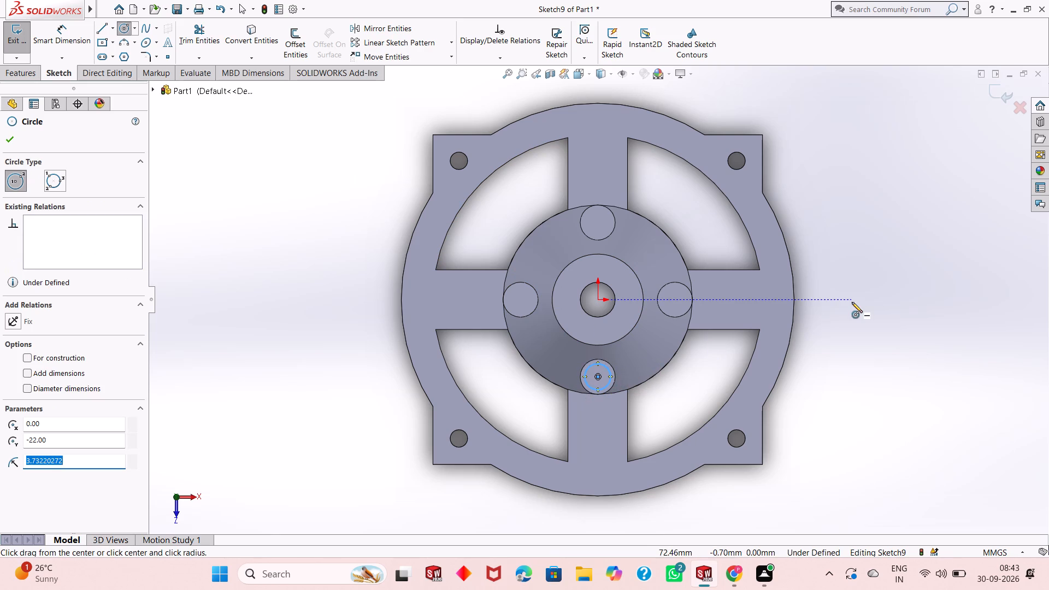
Dimension the diameter of the circle on the lower recess floor as 5 mm and end dimensioning.
right_click(852, 302)
click(864, 314)
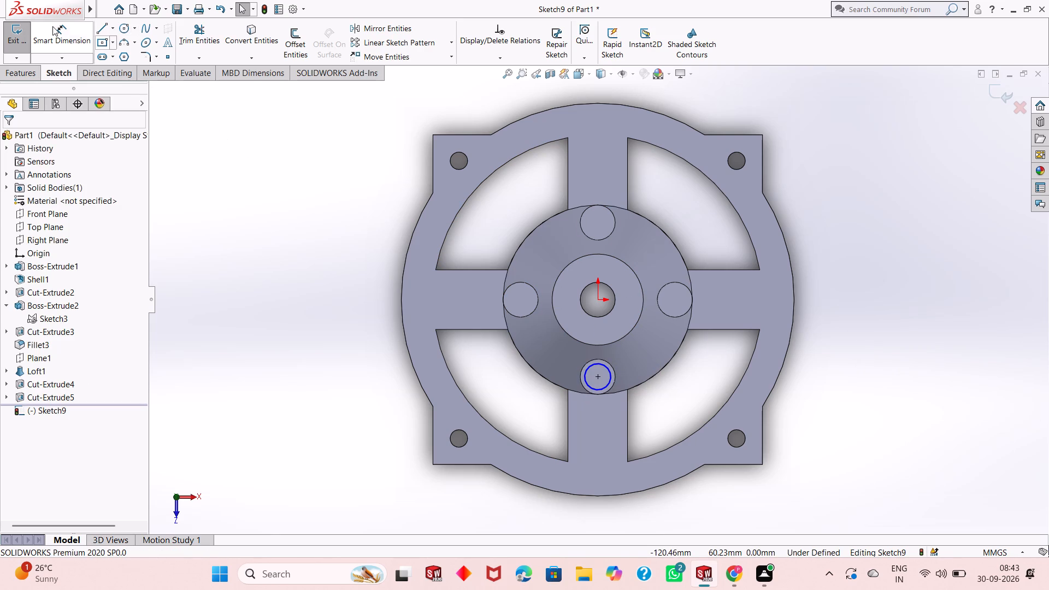
click(82, 48)
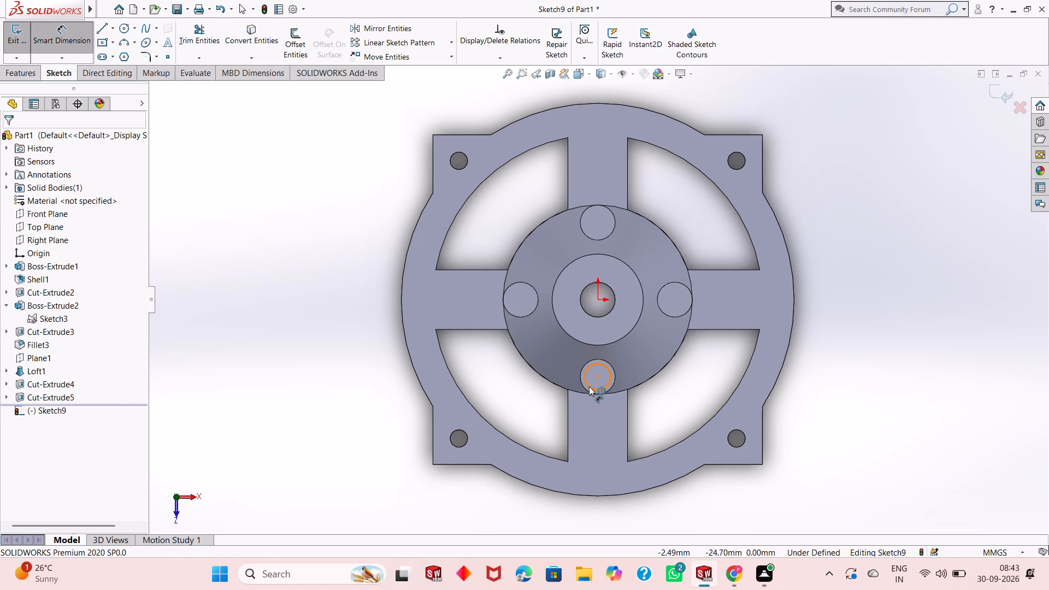
click(589, 386)
click(438, 514)
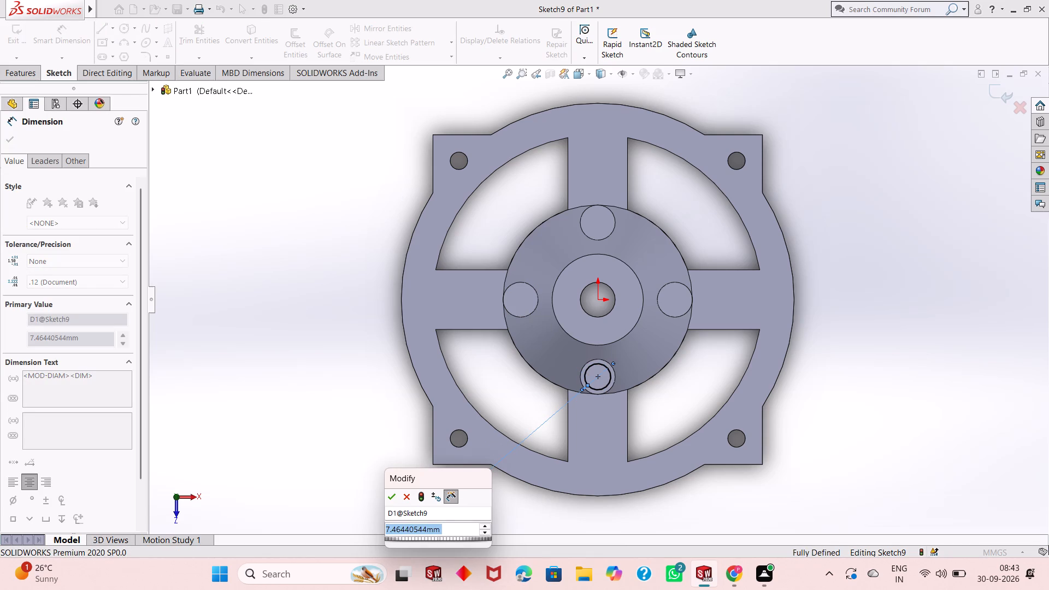
key(5)
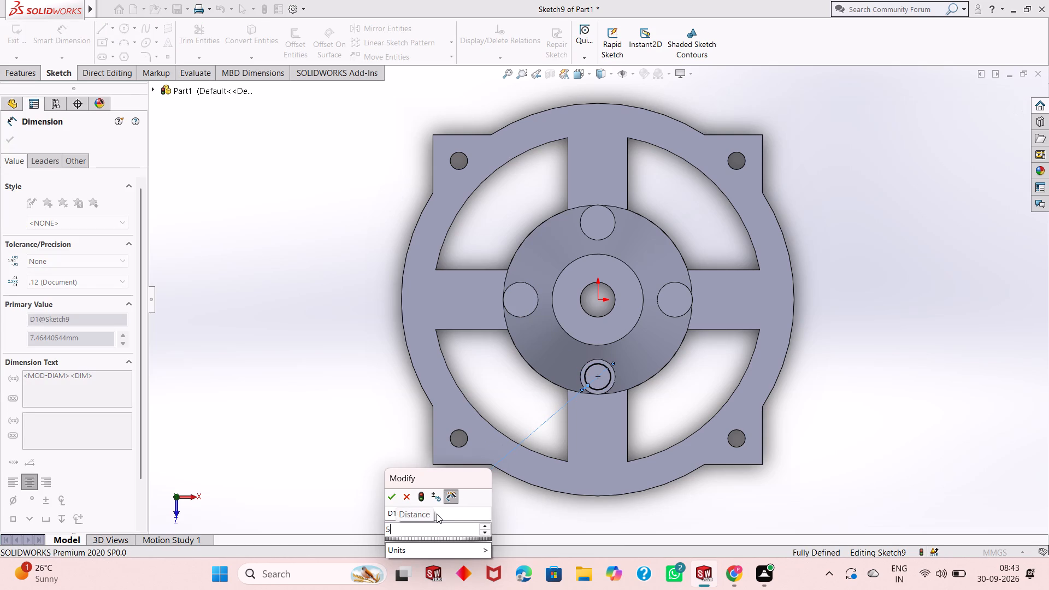
key(Return)
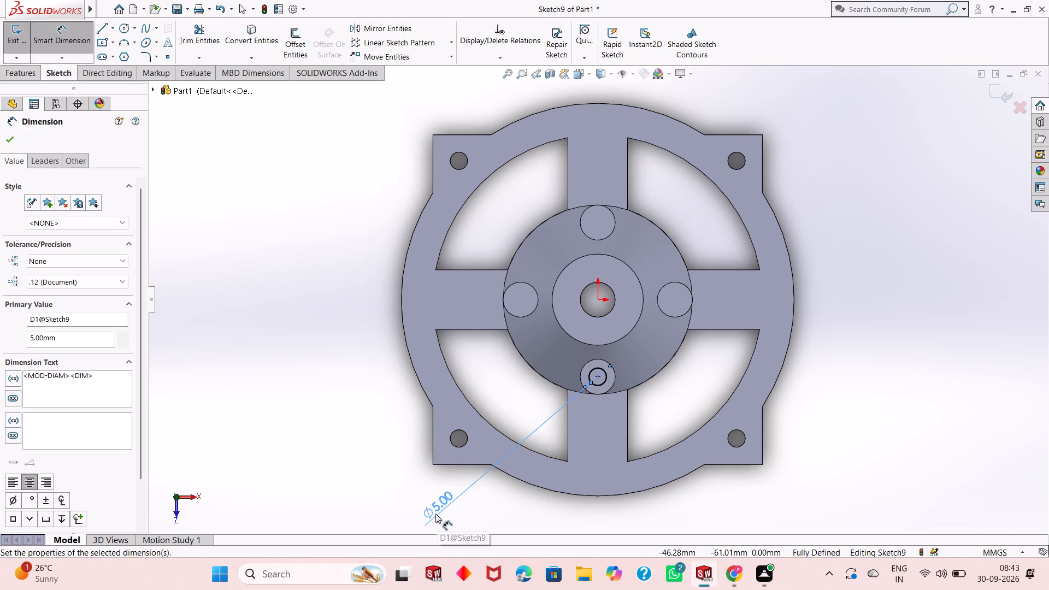
right_click(298, 280)
click(325, 311)
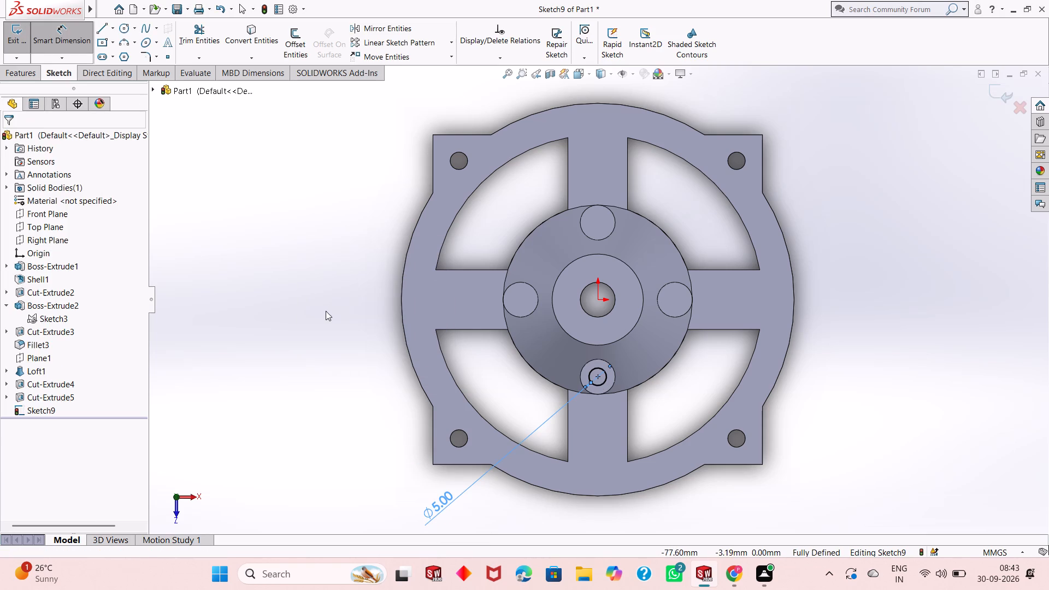
Circular-pattern the 5 mm circle around the origin with 4 equally spaced instances over 360 degrees.
click(603, 379)
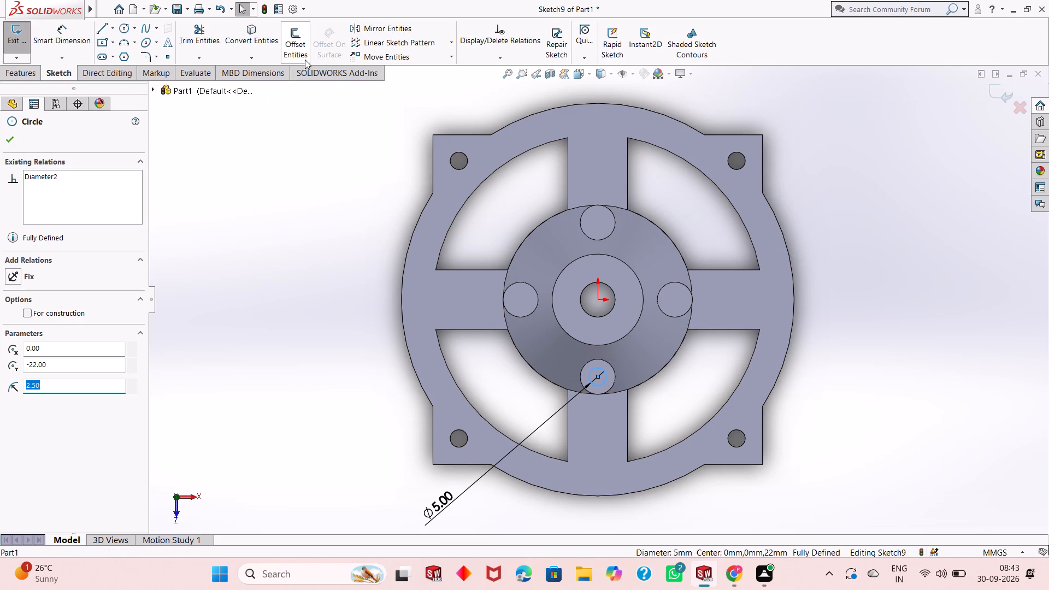
click(452, 42)
click(452, 64)
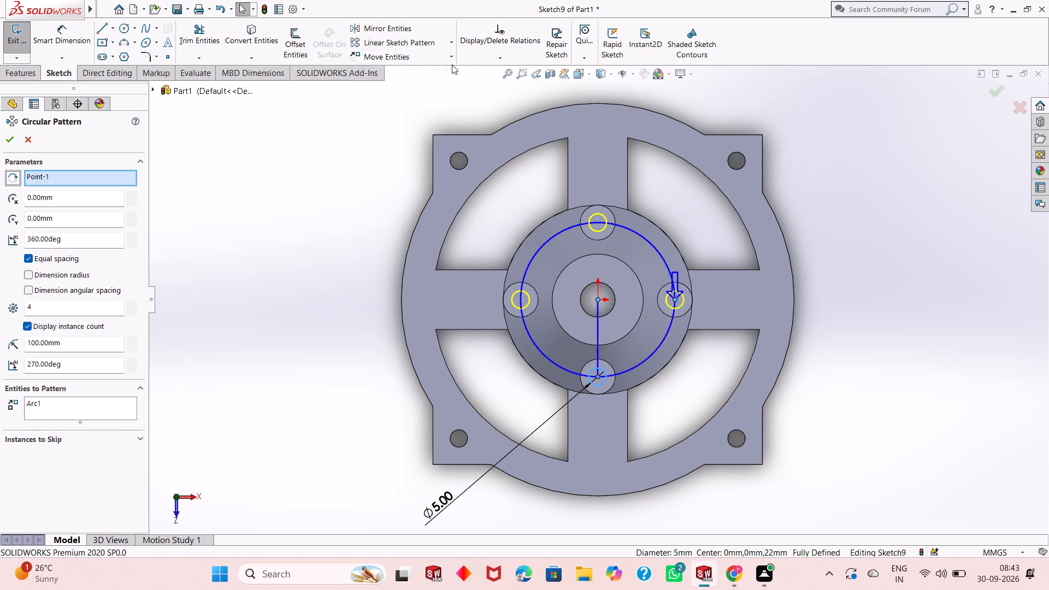
click(10, 145)
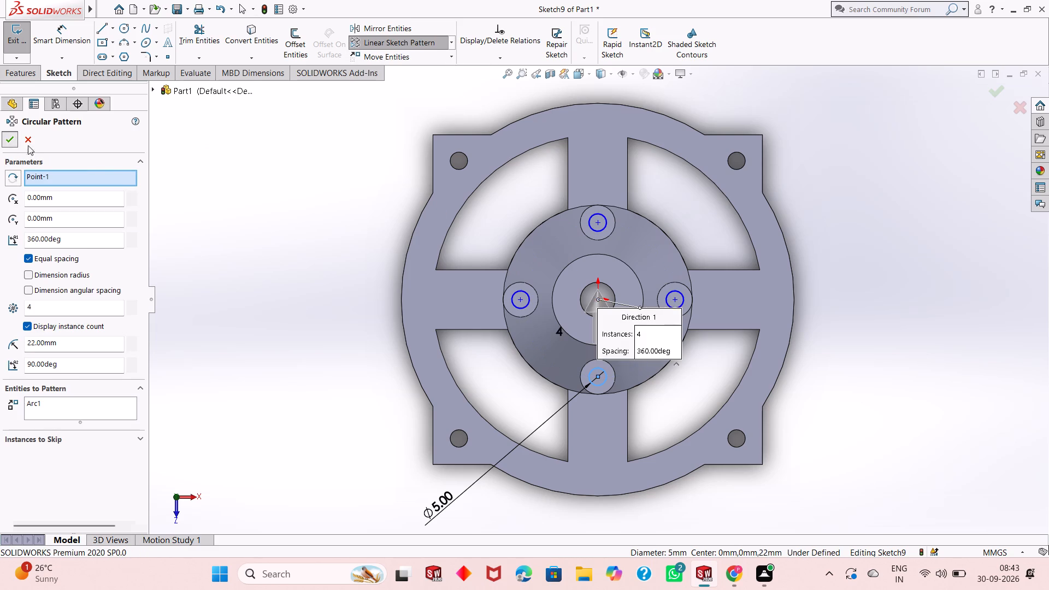
click(245, 179)
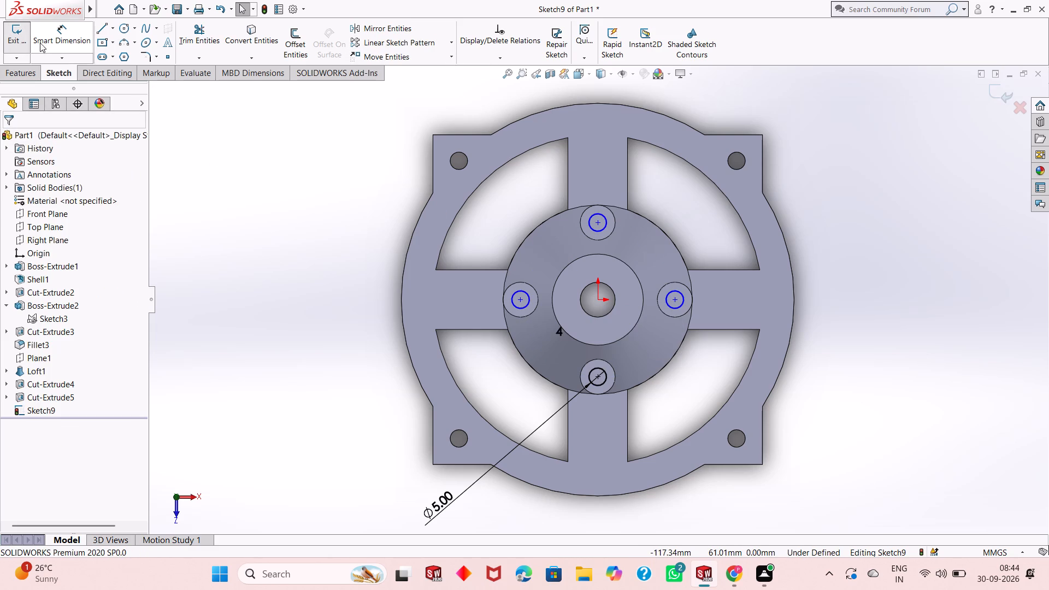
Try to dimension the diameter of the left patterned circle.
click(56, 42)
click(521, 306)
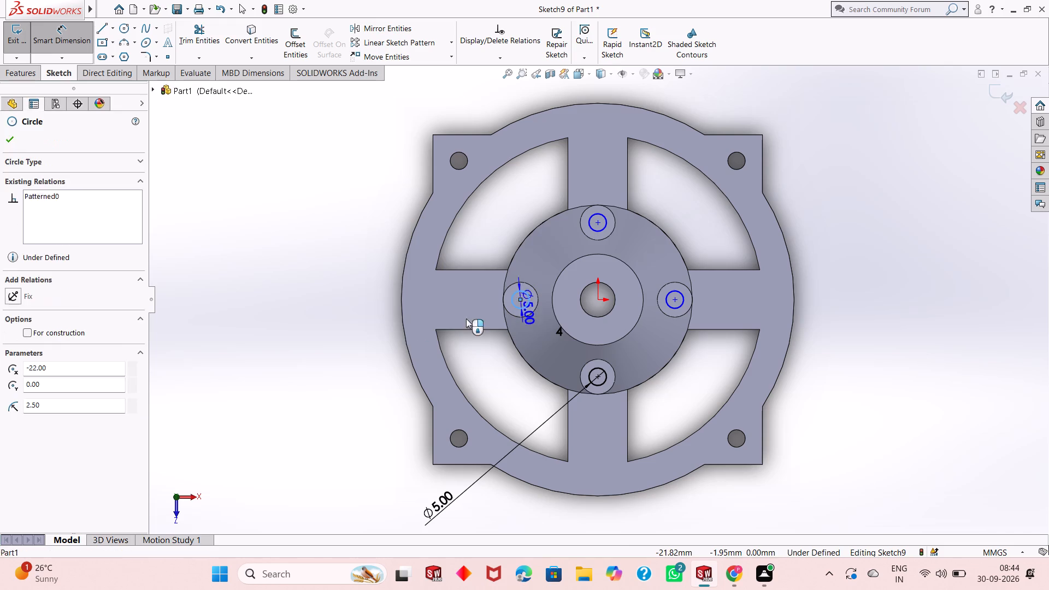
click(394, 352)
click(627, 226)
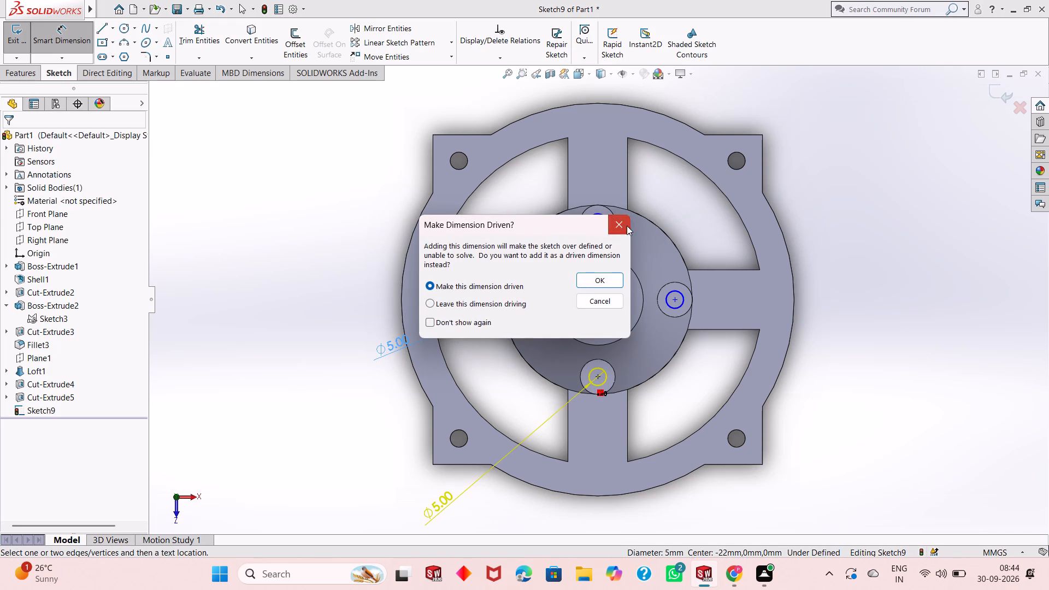
Dimension the horizontal distance from the origin to the left patterned circle's centre as 22 mm.
click(597, 300)
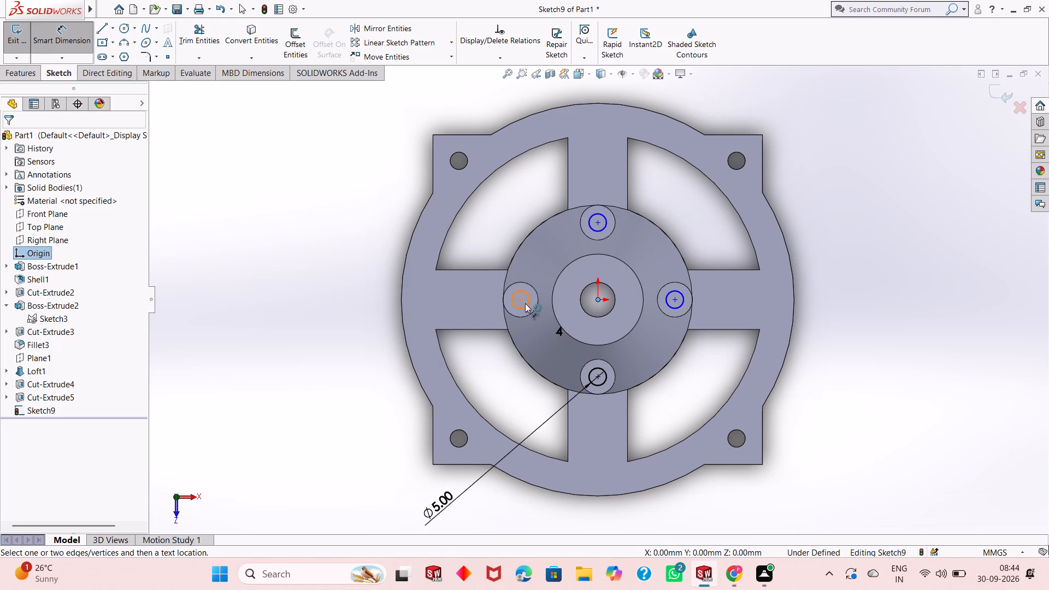
click(515, 300)
click(520, 299)
click(541, 268)
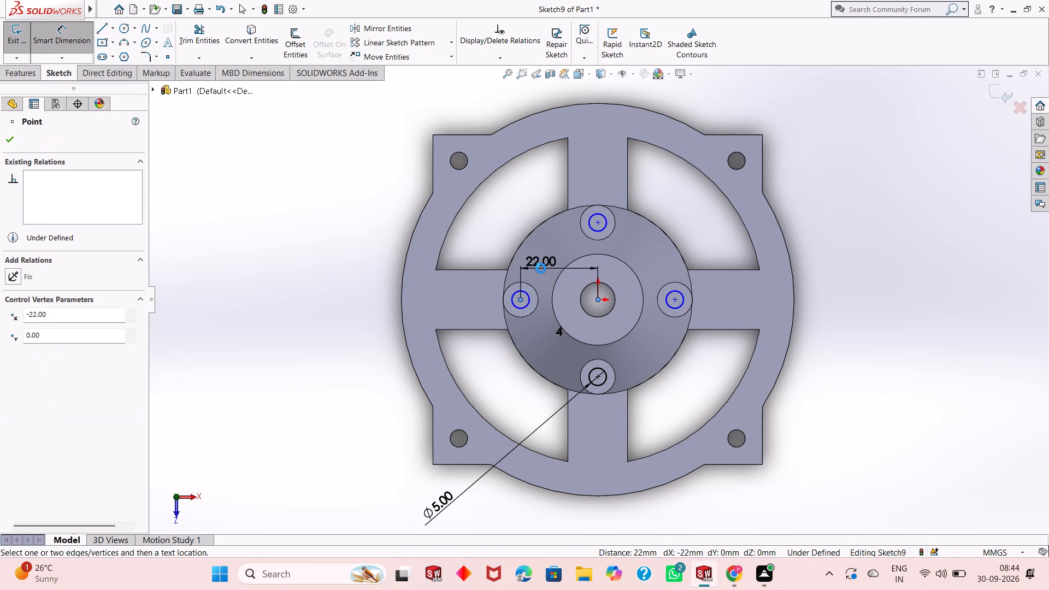
click(493, 250)
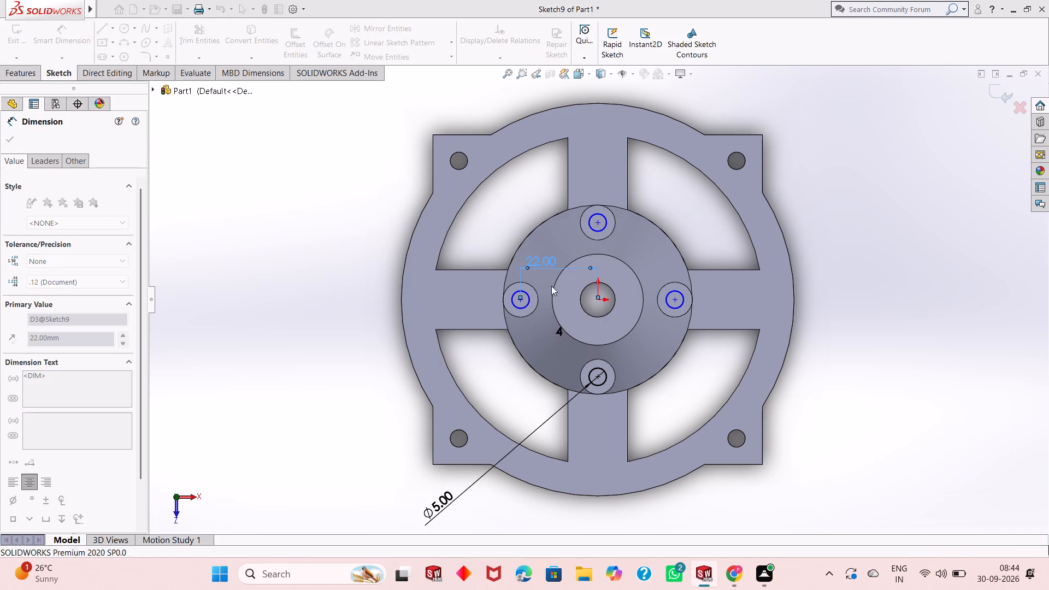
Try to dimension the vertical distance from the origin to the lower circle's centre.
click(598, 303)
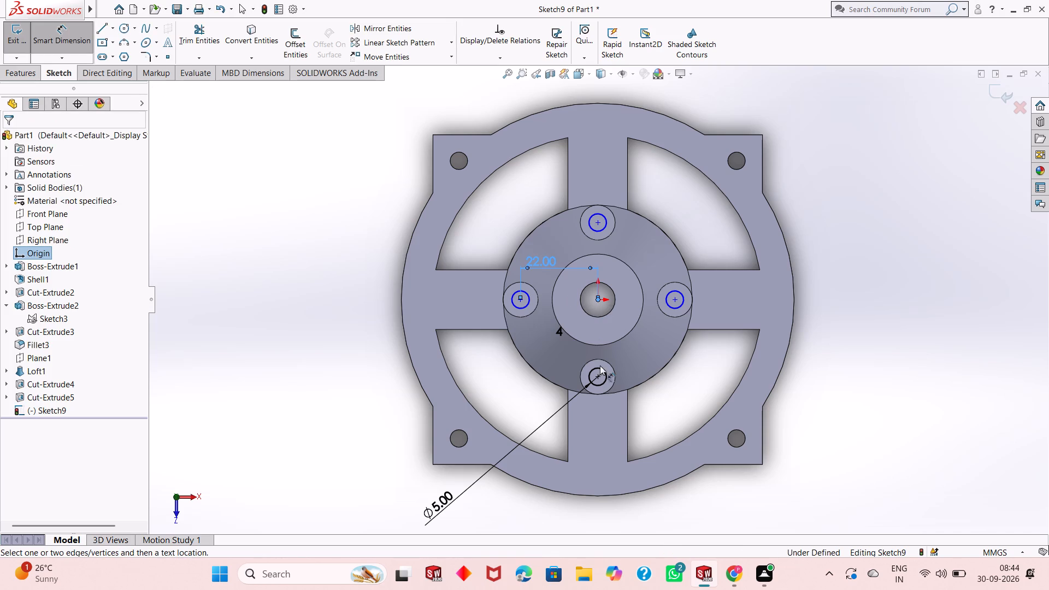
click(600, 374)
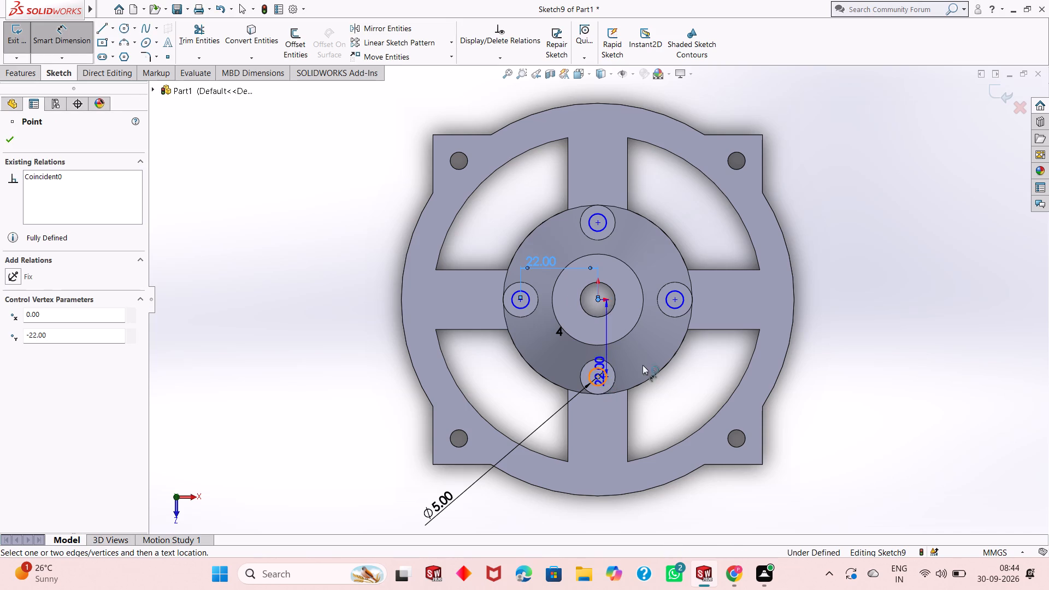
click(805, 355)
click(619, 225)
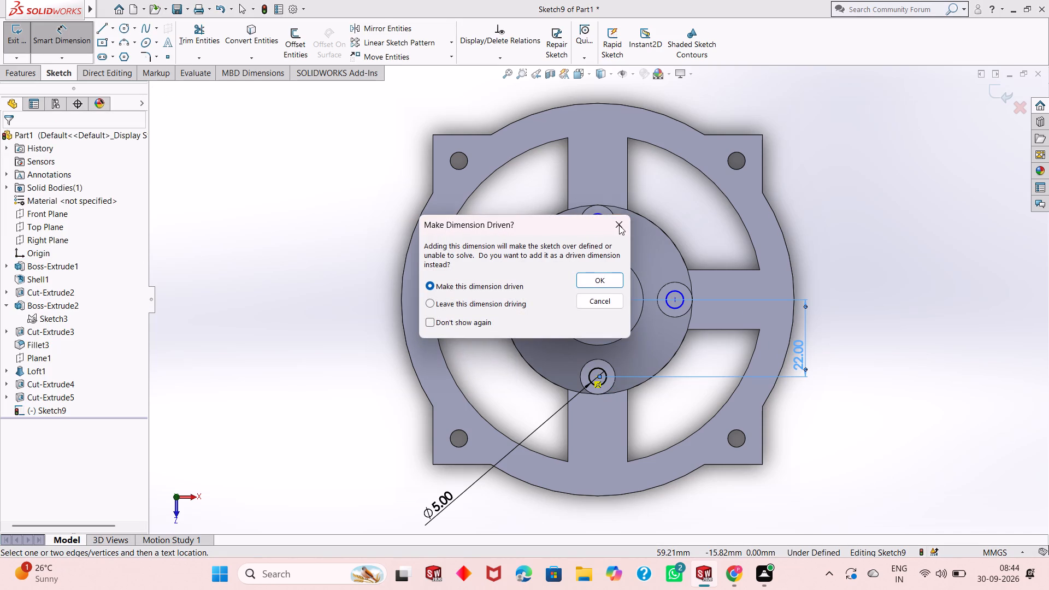
Dimension the vertical distance from the upper patterned circle's centre to the origin as 22 mm and end dimensioning.
click(602, 221)
click(600, 222)
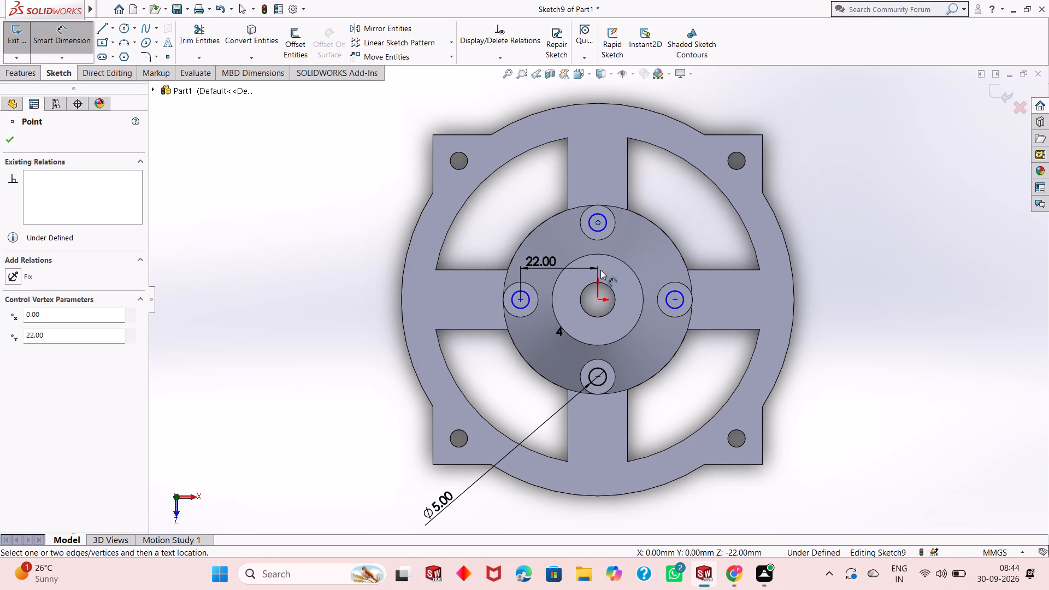
click(596, 299)
click(640, 283)
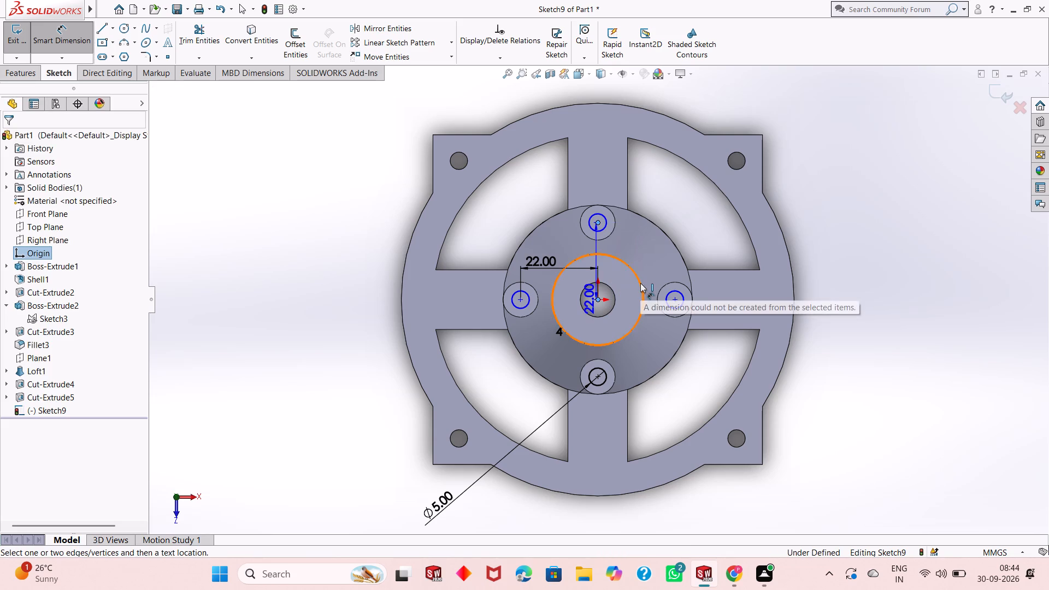
click(665, 272)
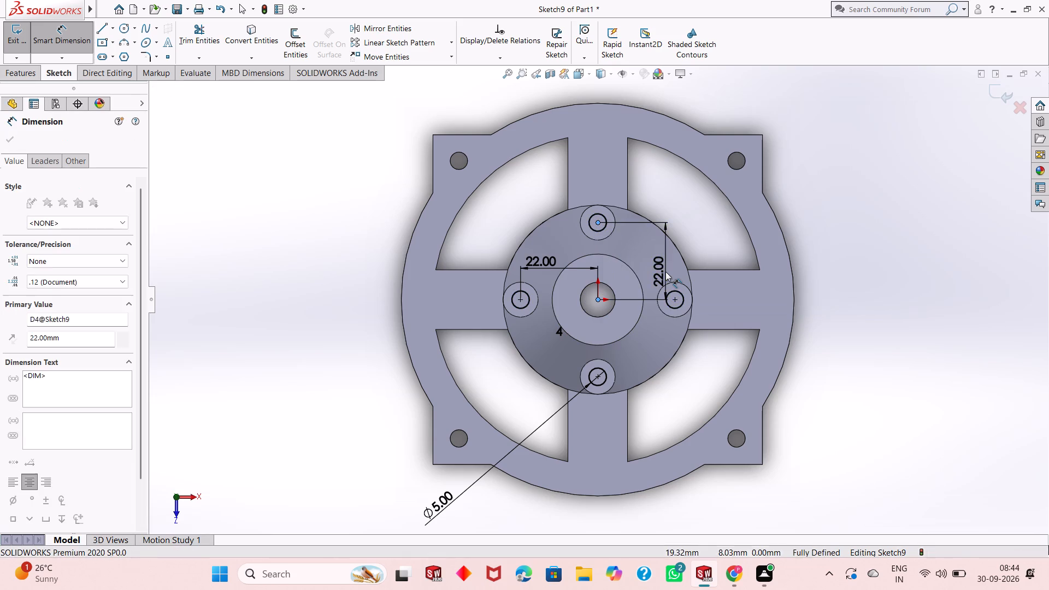
click(617, 255)
right_click(830, 151)
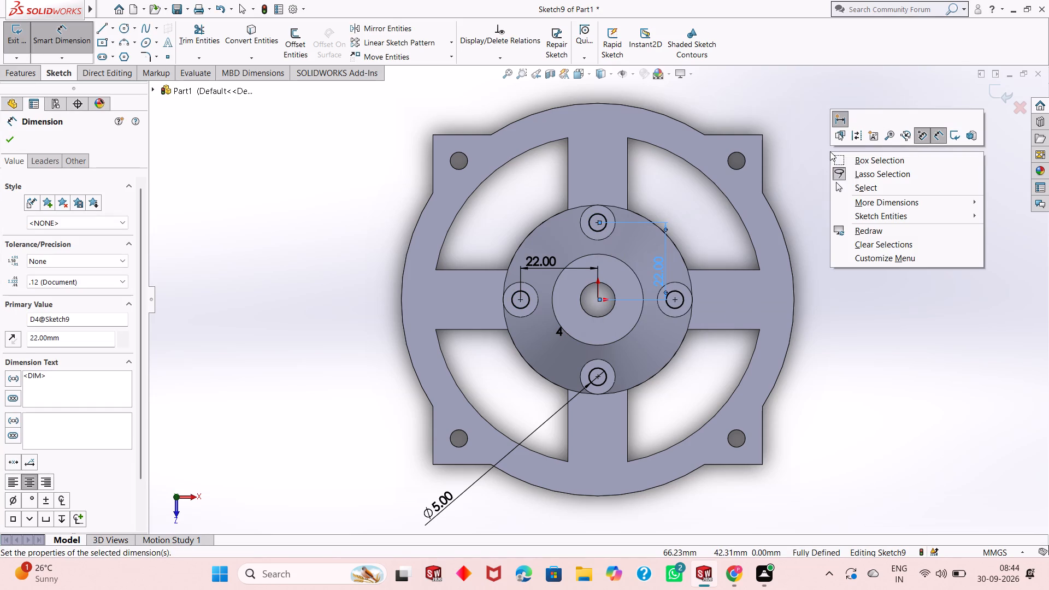
click(845, 184)
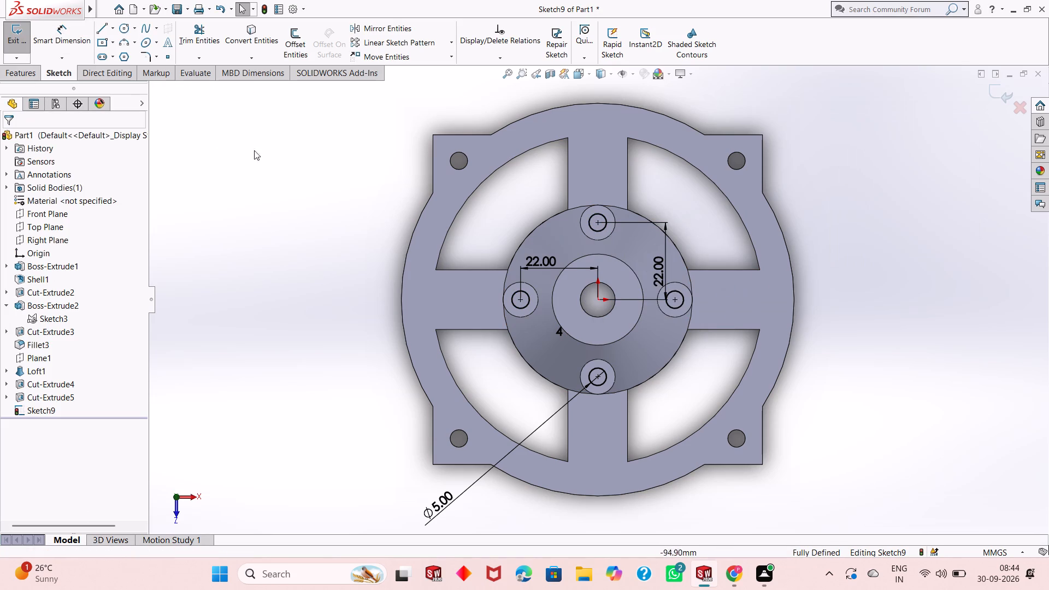
Cut-extrude the four 5 mm circles from the sketch plane through the recess floors, blind to a depth of 20 mm.
click(5, 73)
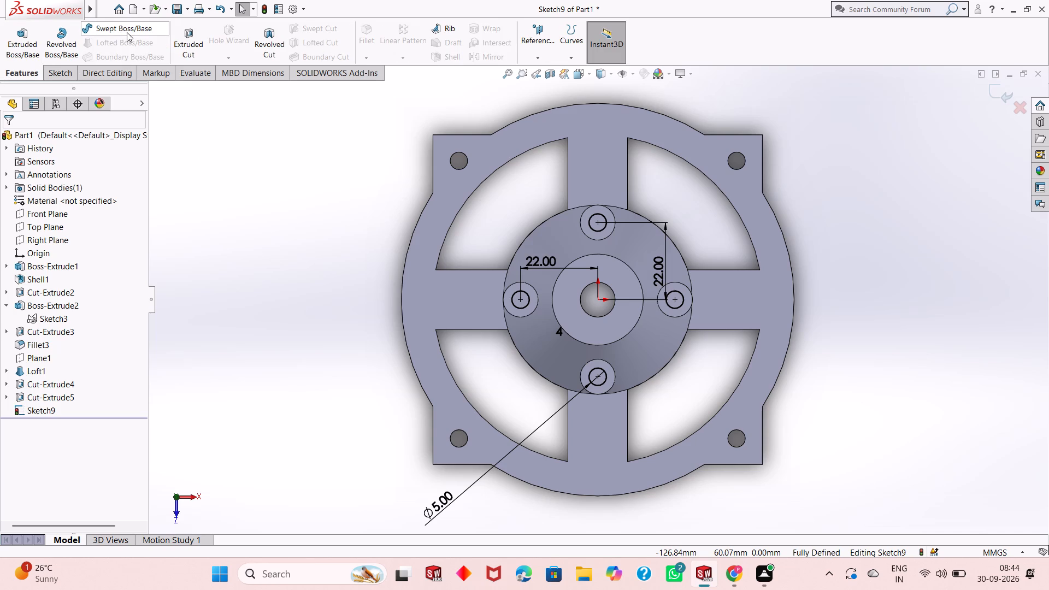
click(184, 44)
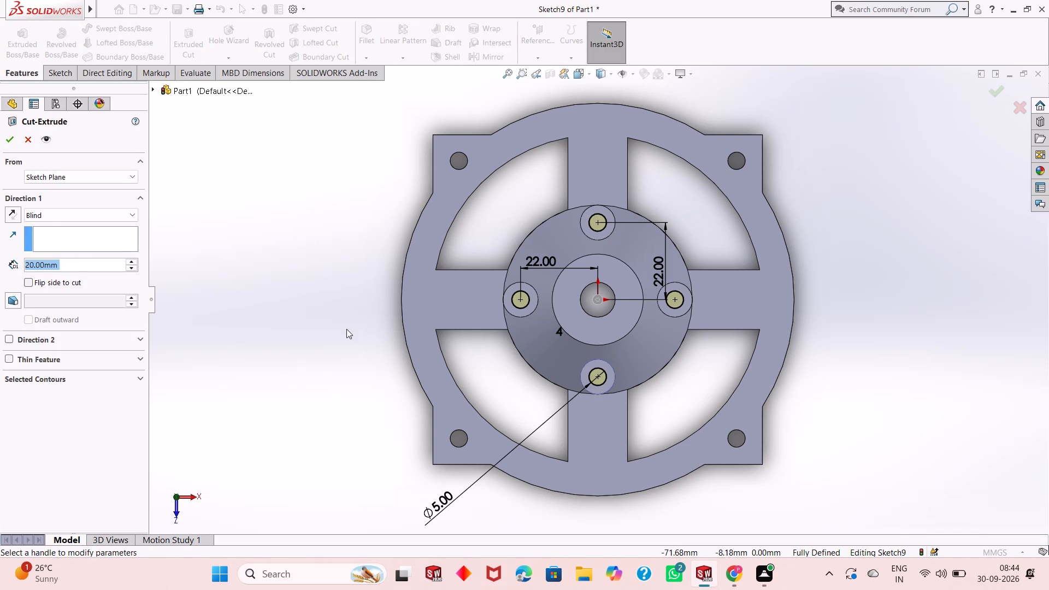
middle_drag(346, 331, 356, 209)
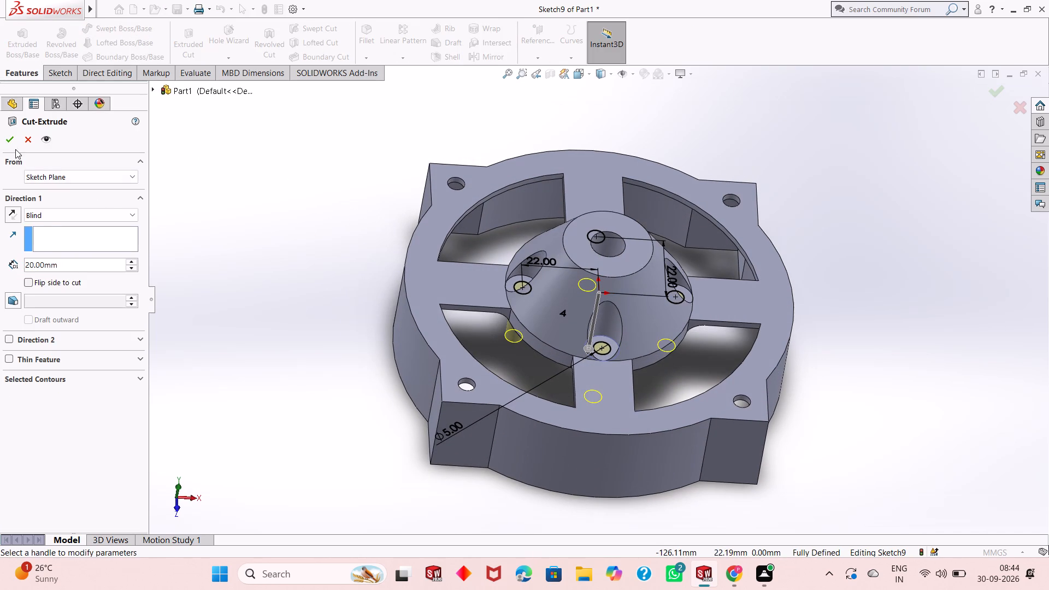
click(15, 146)
click(375, 276)
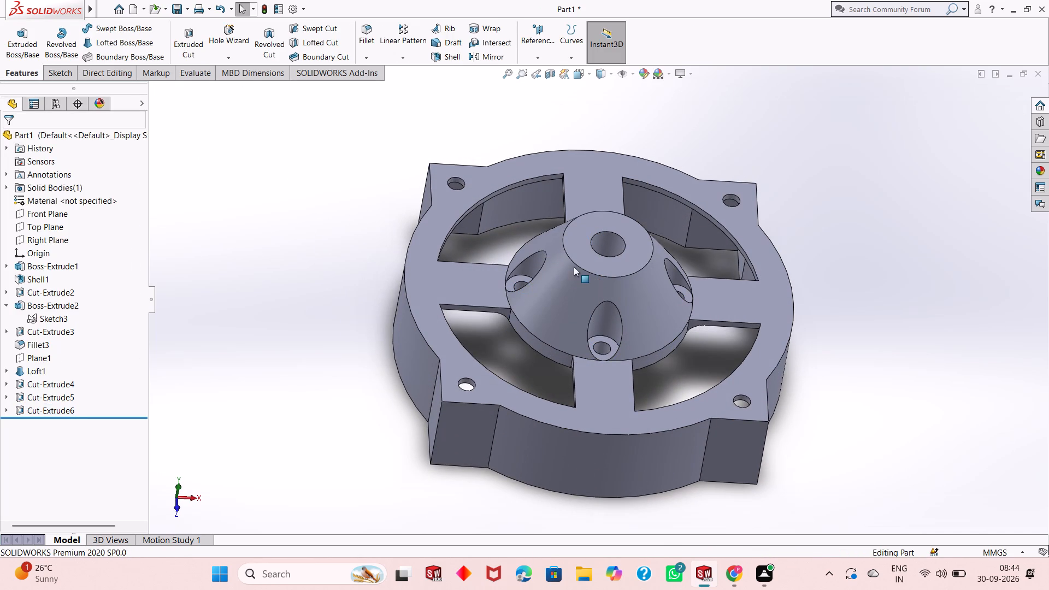
Examine the housing from several angles, checking the recesses and small holes around the lofted boss.
middle_drag(574, 267, 540, 394)
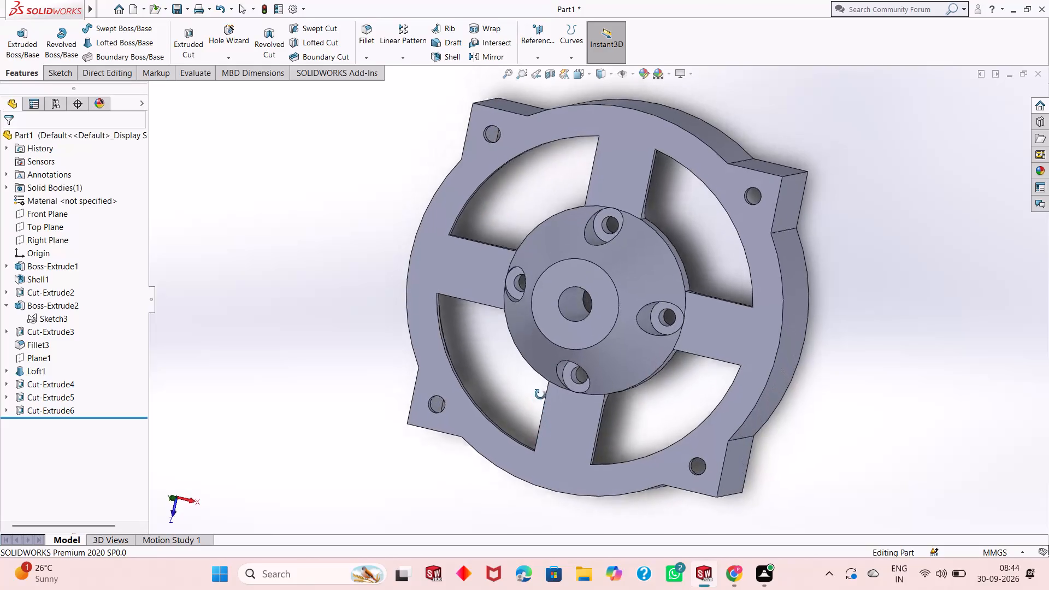
middle_drag(540, 394, 614, 304)
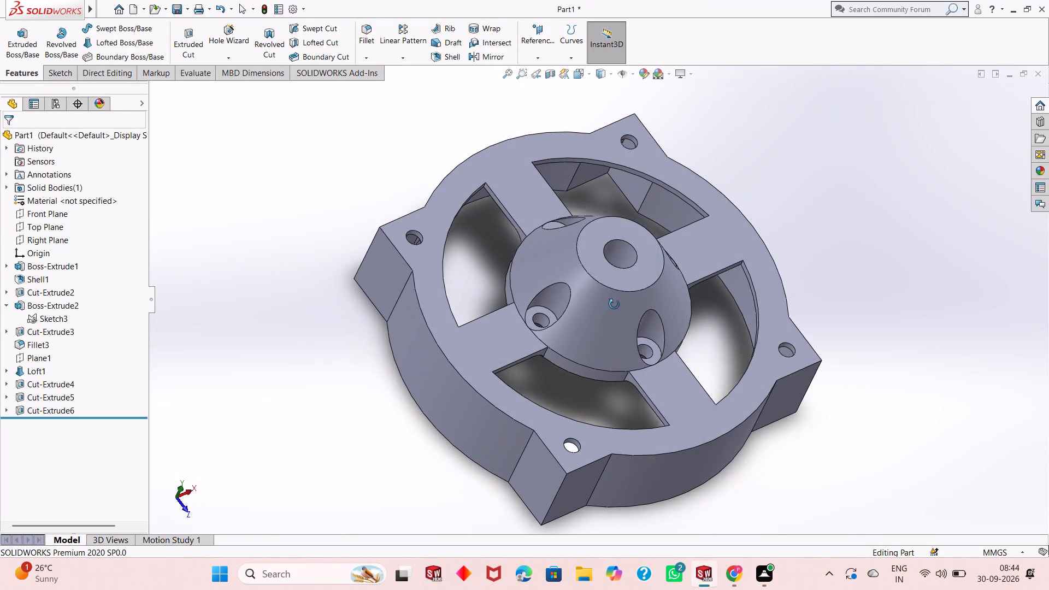
middle_drag(614, 304, 588, 369)
scroll(588, 369, up, 1)
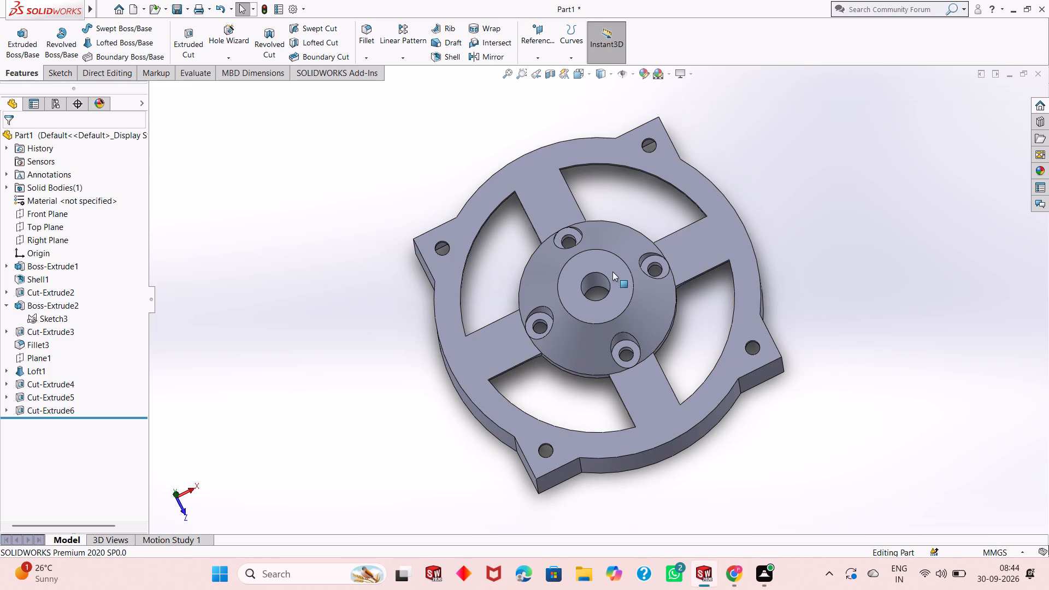
scroll(606, 269, down, 1)
scroll(605, 269, up, 3)
middle_drag(557, 363, 567, 284)
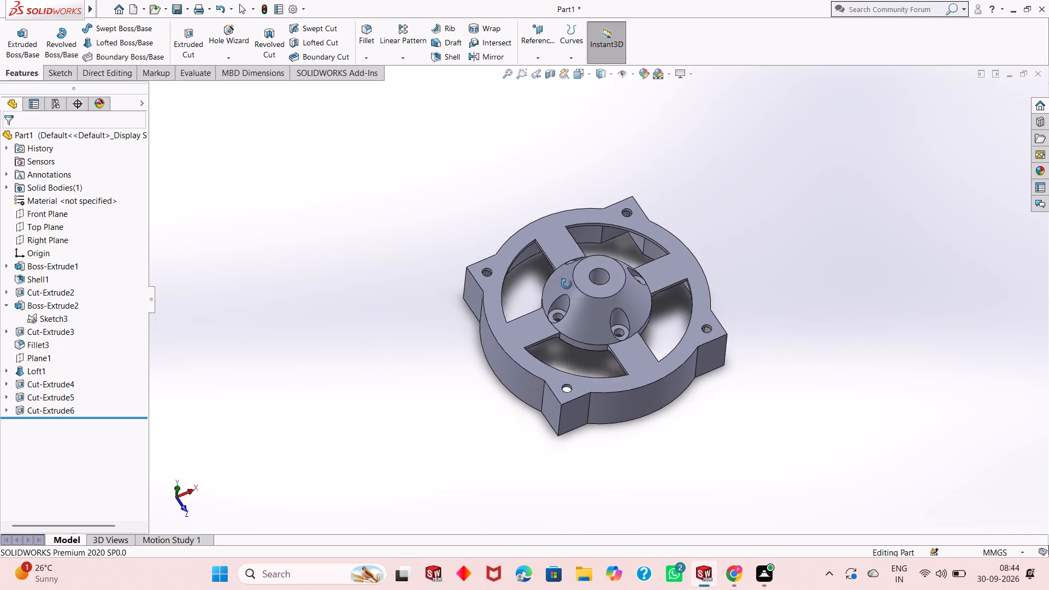
middle_drag(567, 284, 573, 259)
scroll(584, 283, down, 2)
middle_drag(632, 364, 599, 383)
middle_drag(597, 377, 600, 329)
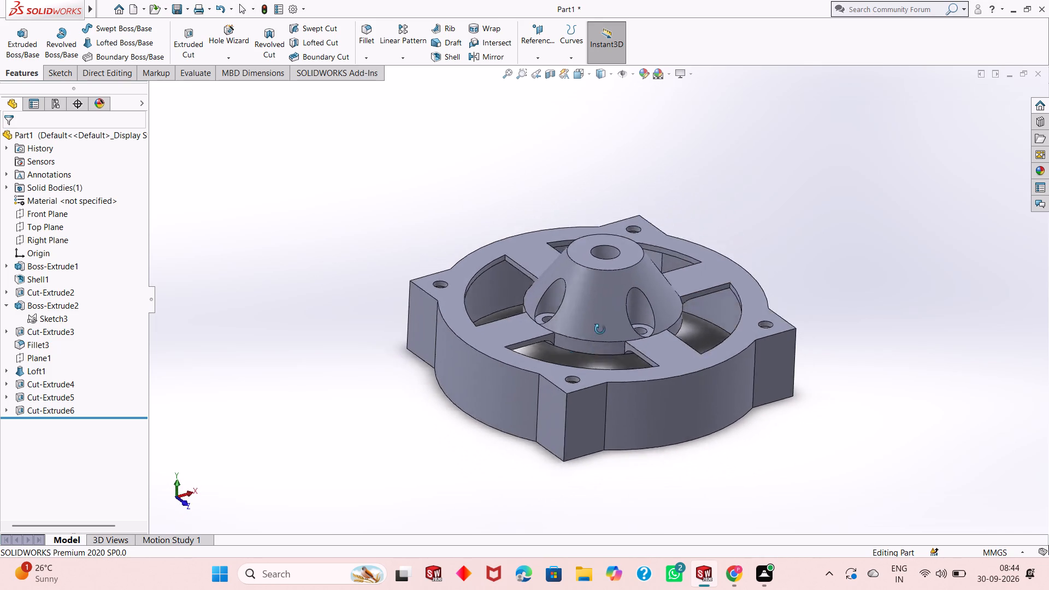
middle_drag(600, 329, 604, 404)
scroll(592, 325, down, 2)
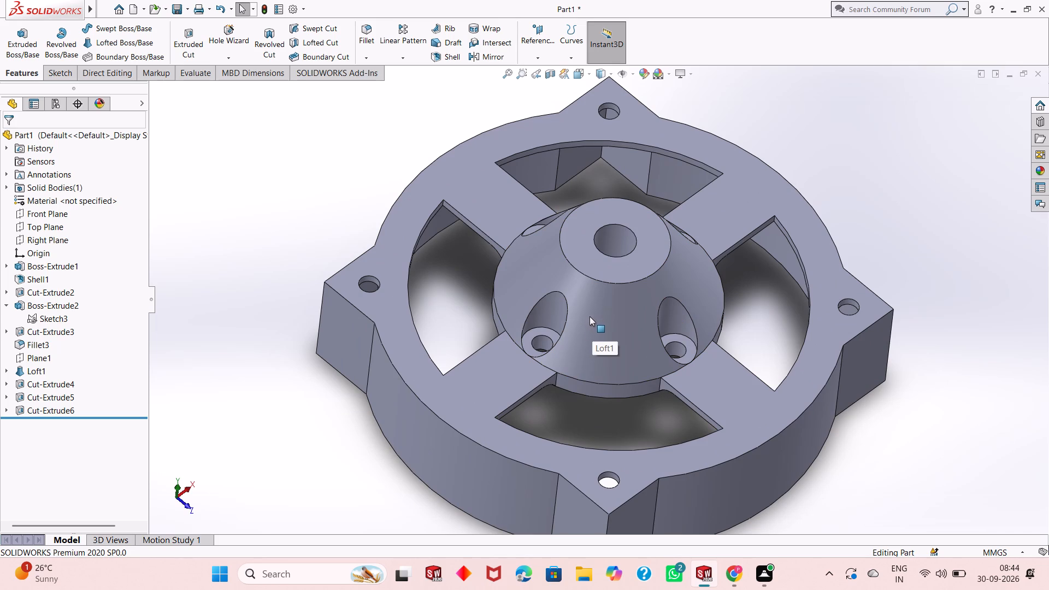
scroll(592, 319, down, 1)
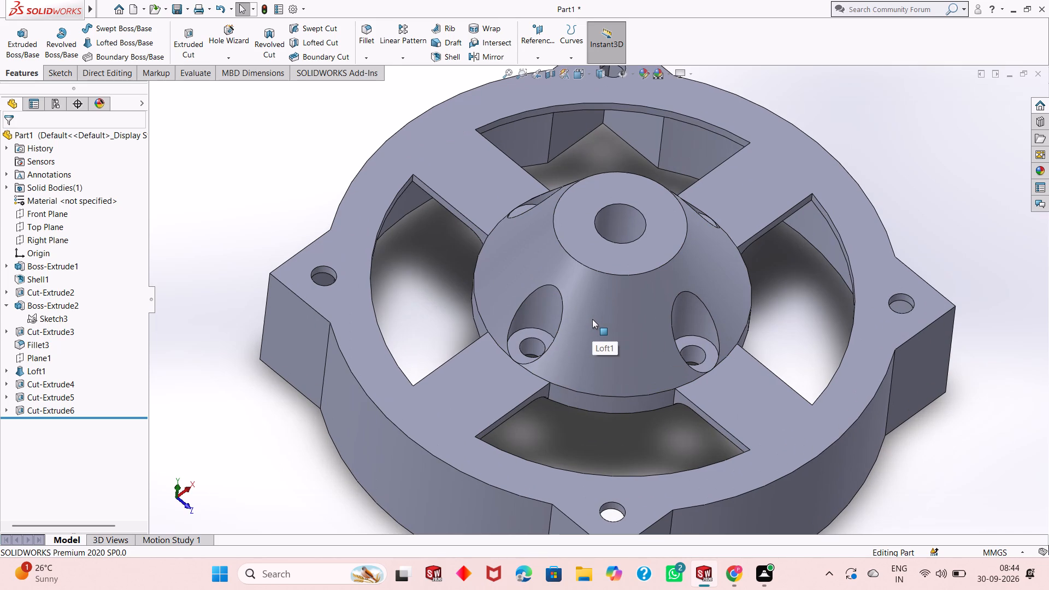
scroll(593, 319, down, 1)
scroll(593, 319, up, 2)
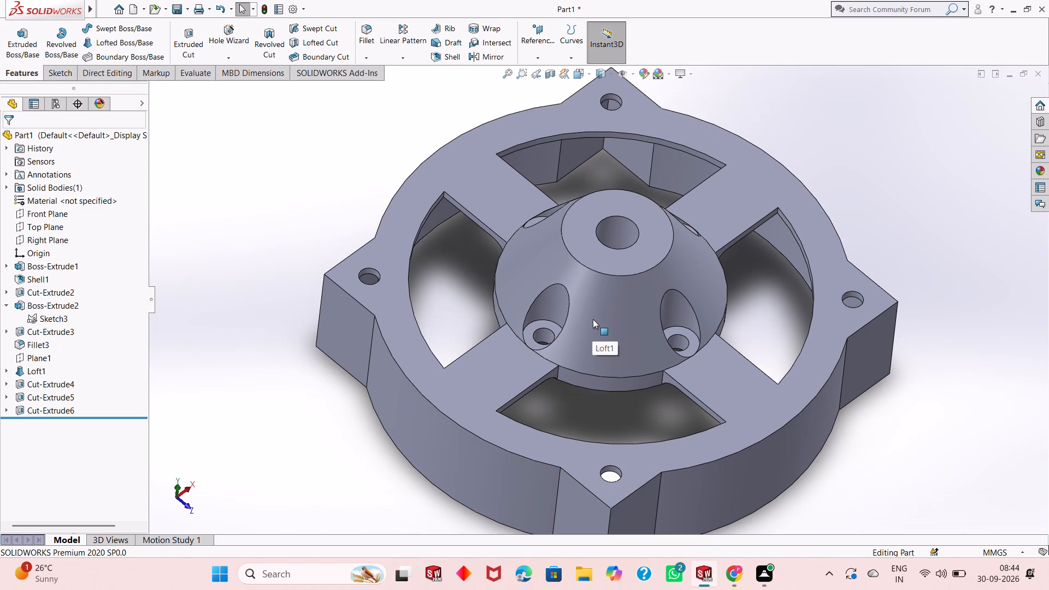
Inspect the housing from above and below, cut it with a section view through the Front Plane, and turn the section off.
scroll(593, 319, up, 1)
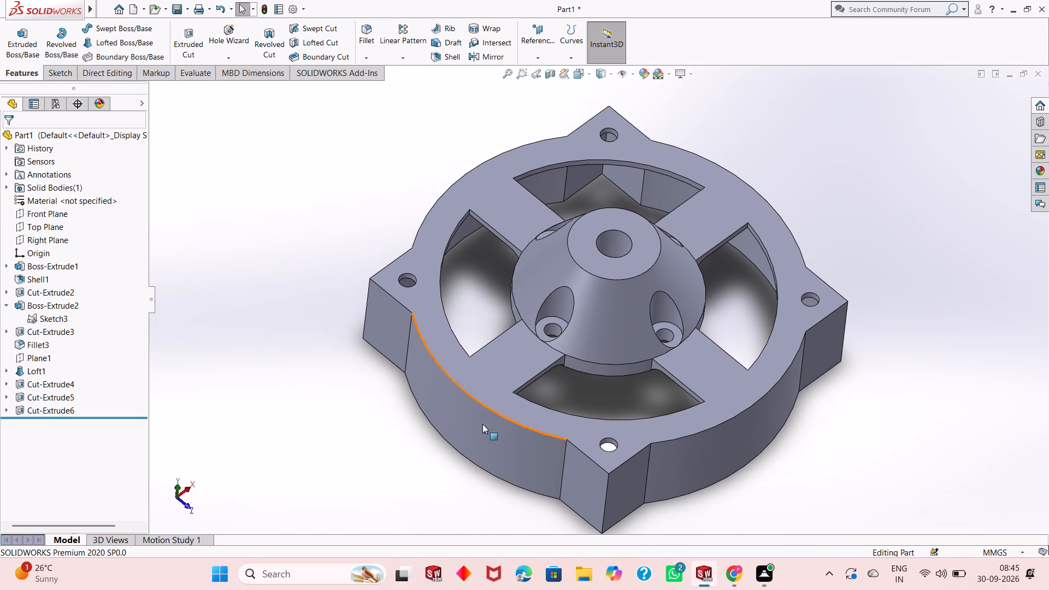
scroll(475, 469, up, 2)
middle_drag(547, 459, 547, 460)
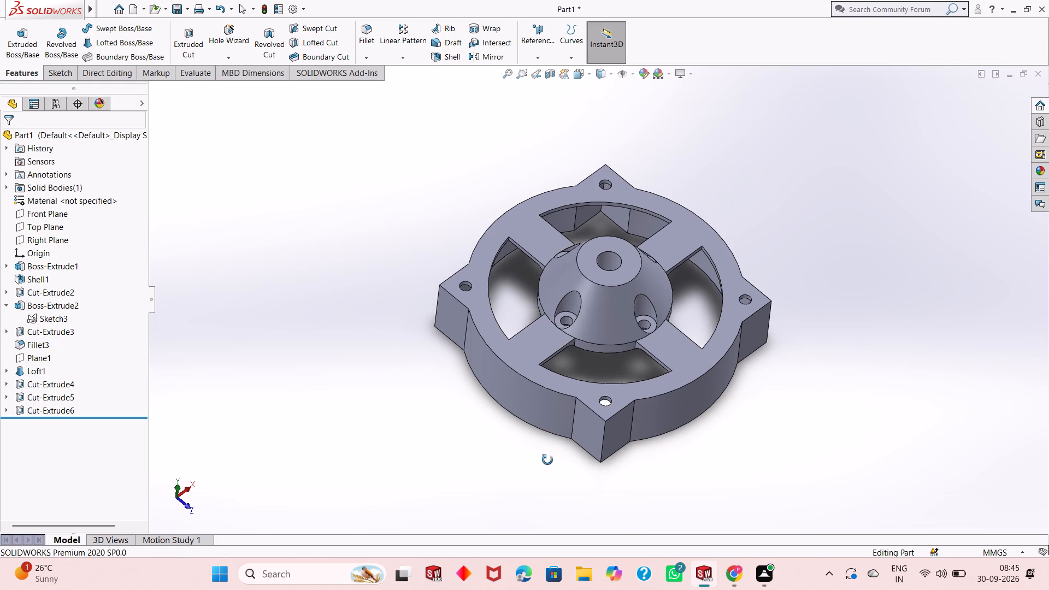
middle_drag(547, 460, 615, 192)
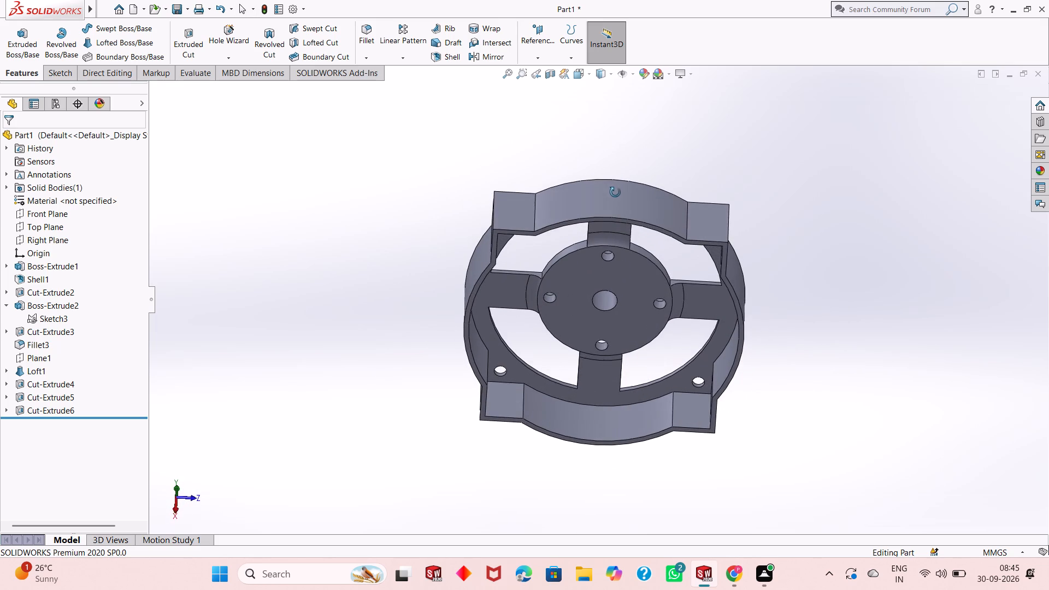
middle_drag(615, 192, 616, 192)
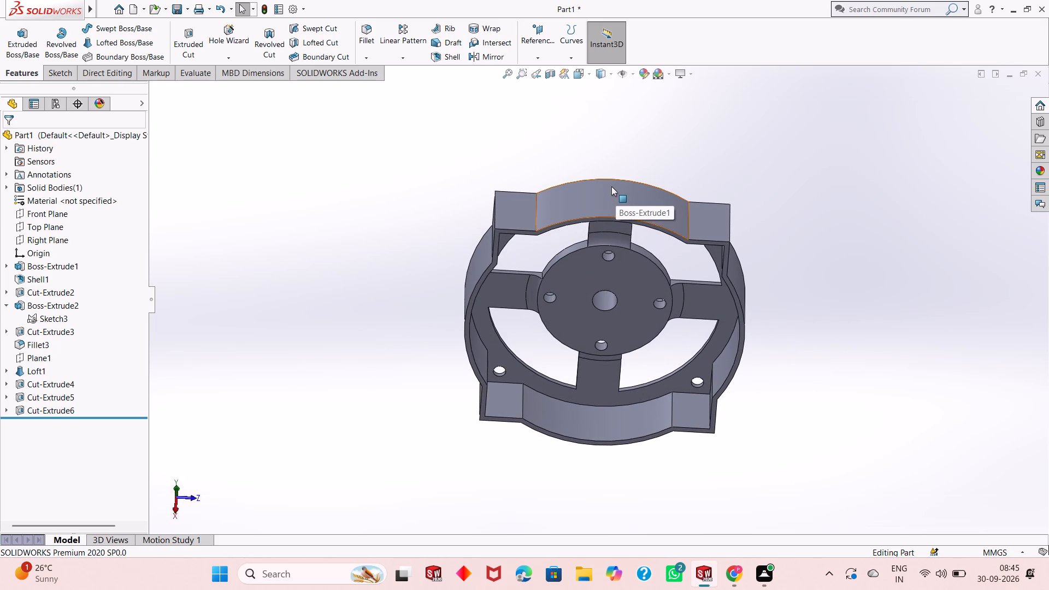
middle_drag(611, 186, 622, 378)
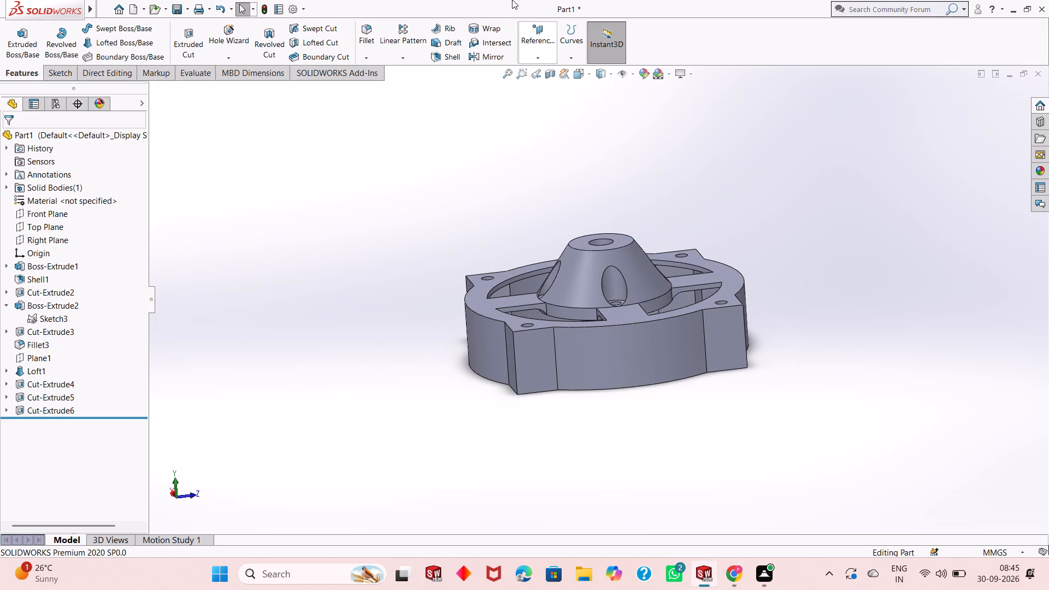
click(547, 86)
click(550, 81)
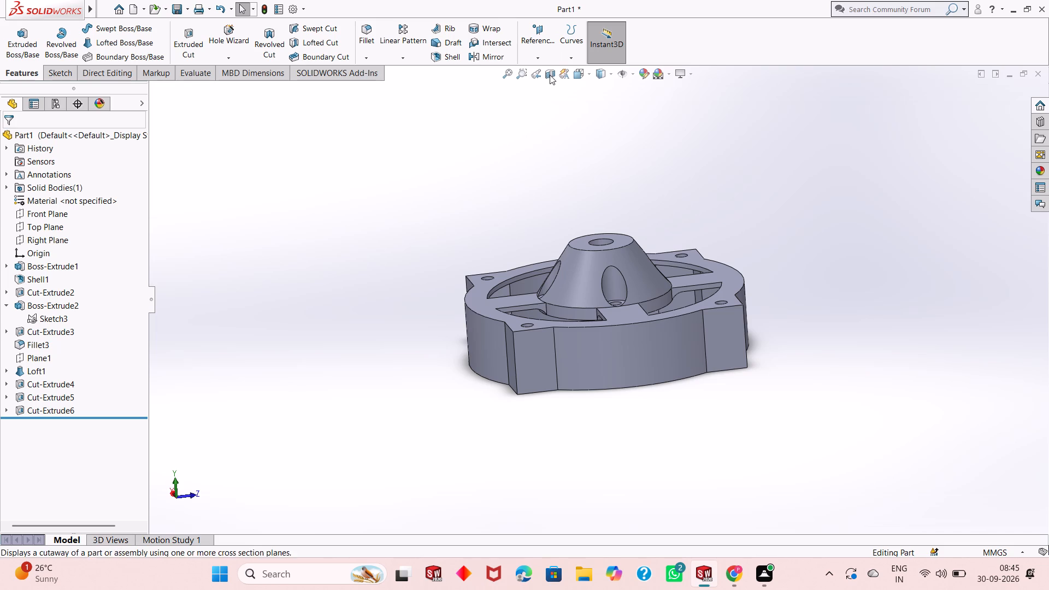
click(549, 69)
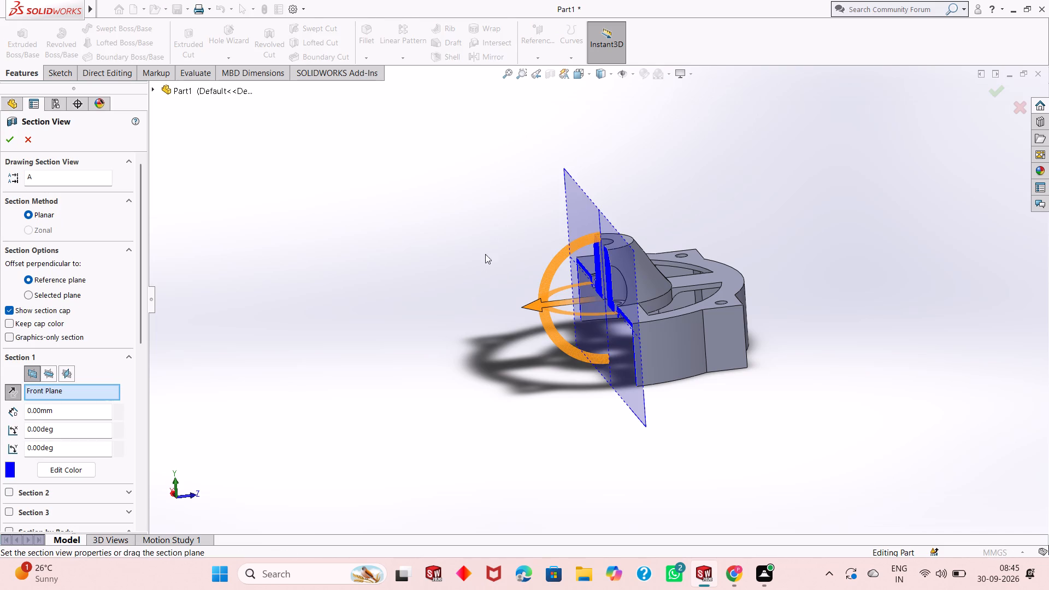
middle_drag(447, 320, 563, 265)
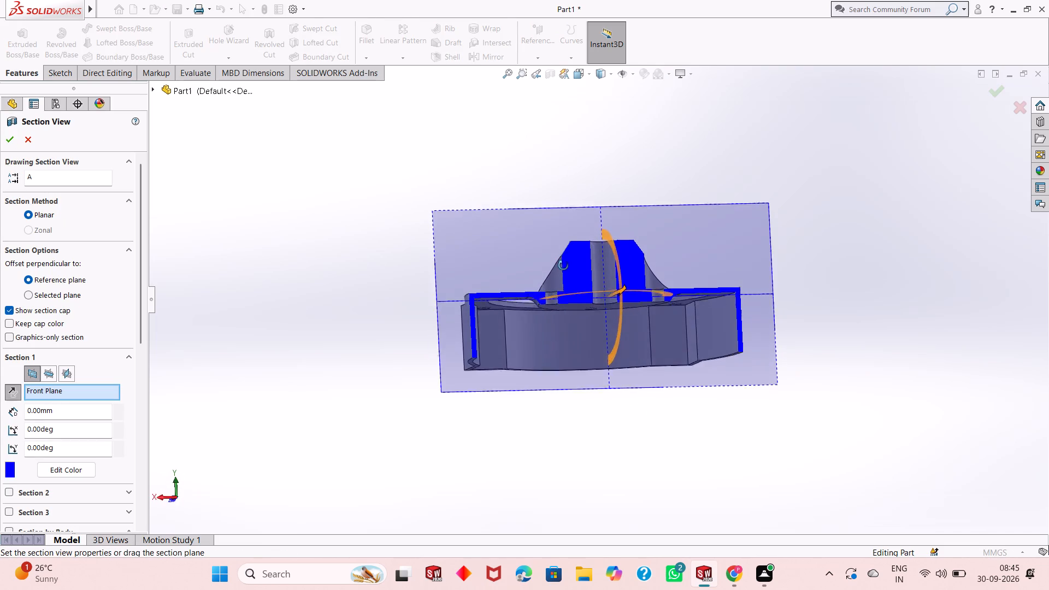
middle_drag(563, 265, 557, 284)
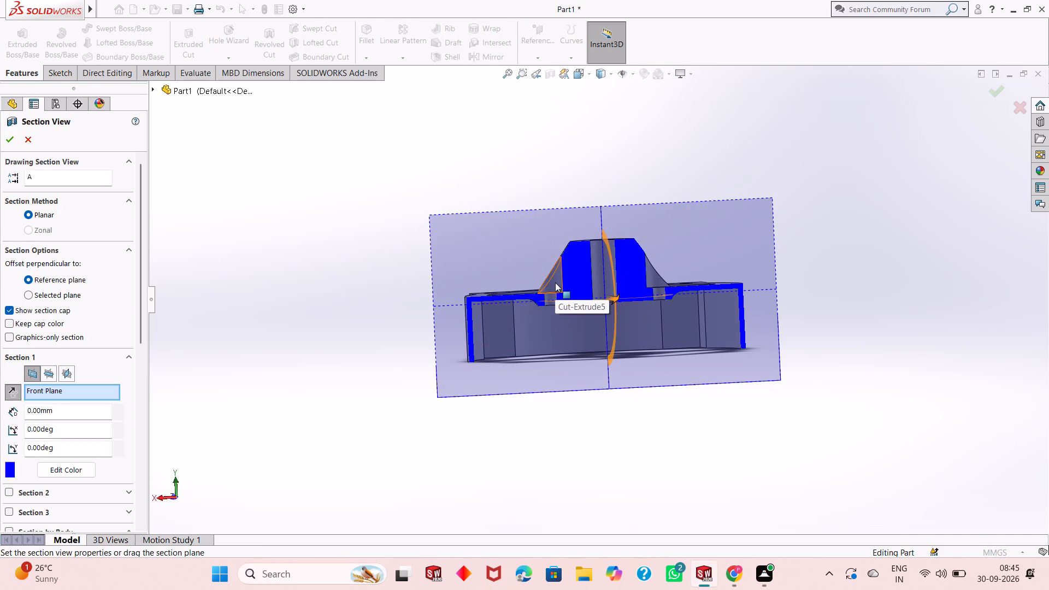
click(11, 143)
scroll(591, 309, down, 3)
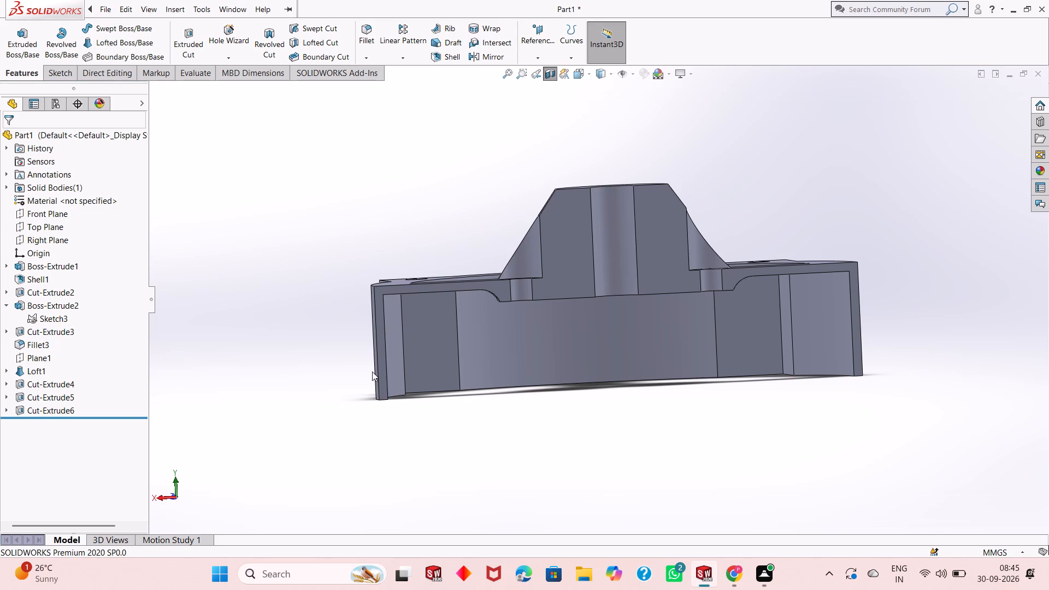
click(552, 77)
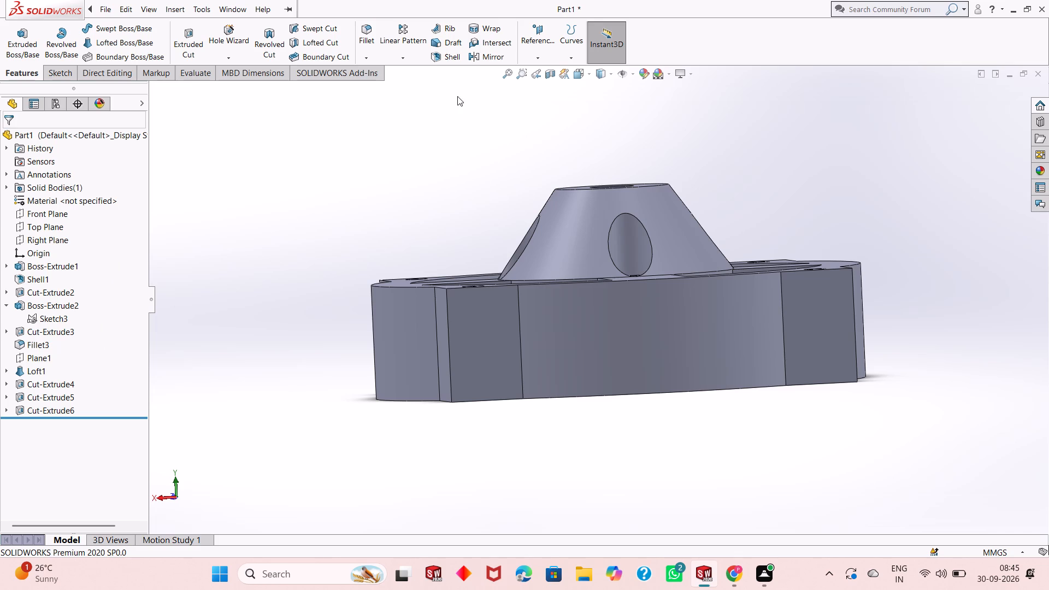
Show the section view through the Front Plane again and face the cut squarely.
click(549, 74)
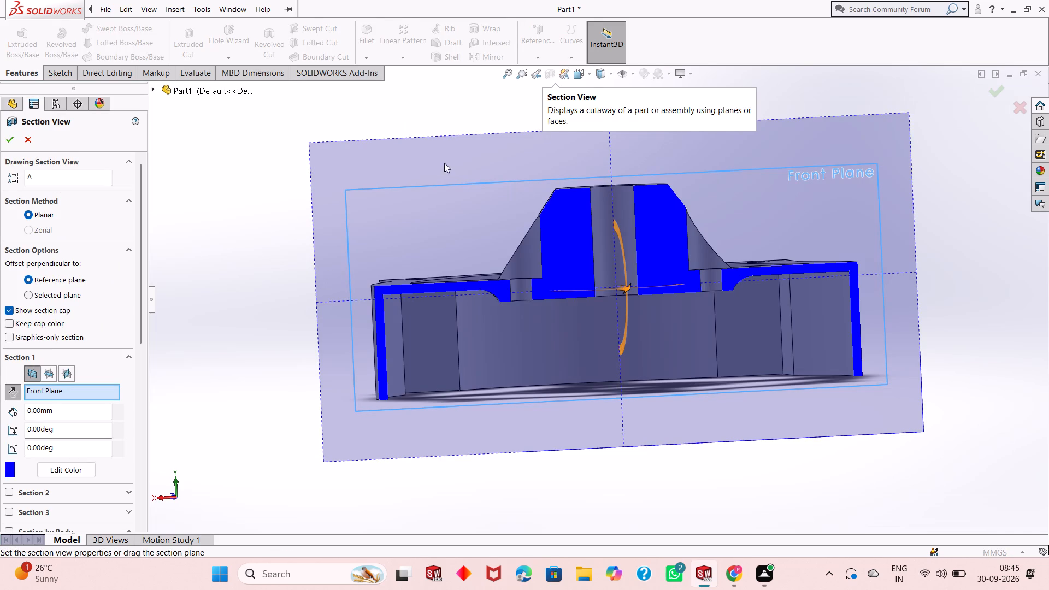
click(7, 144)
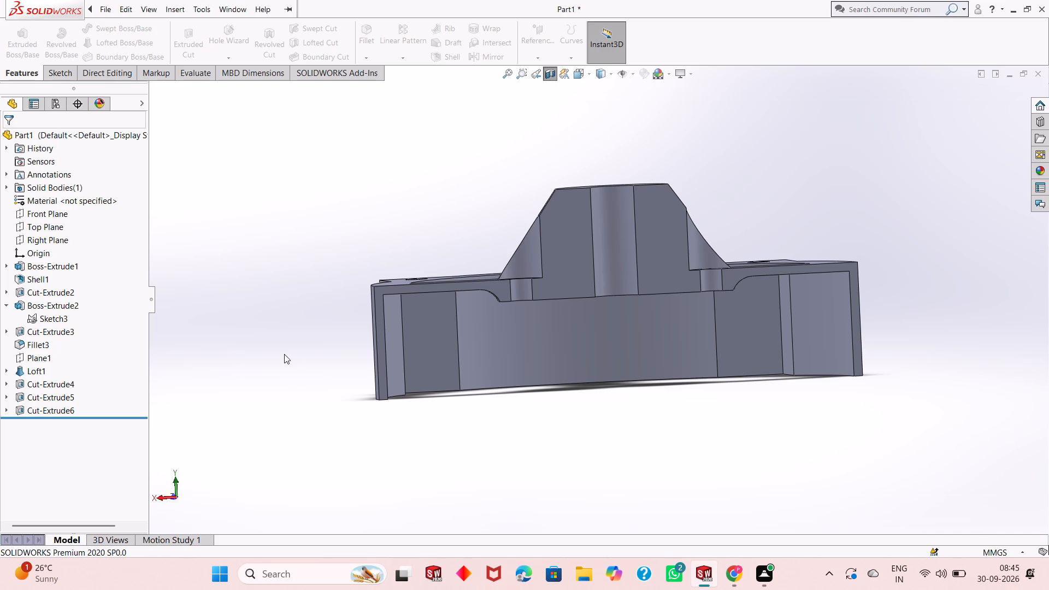
key(ctrl+8)
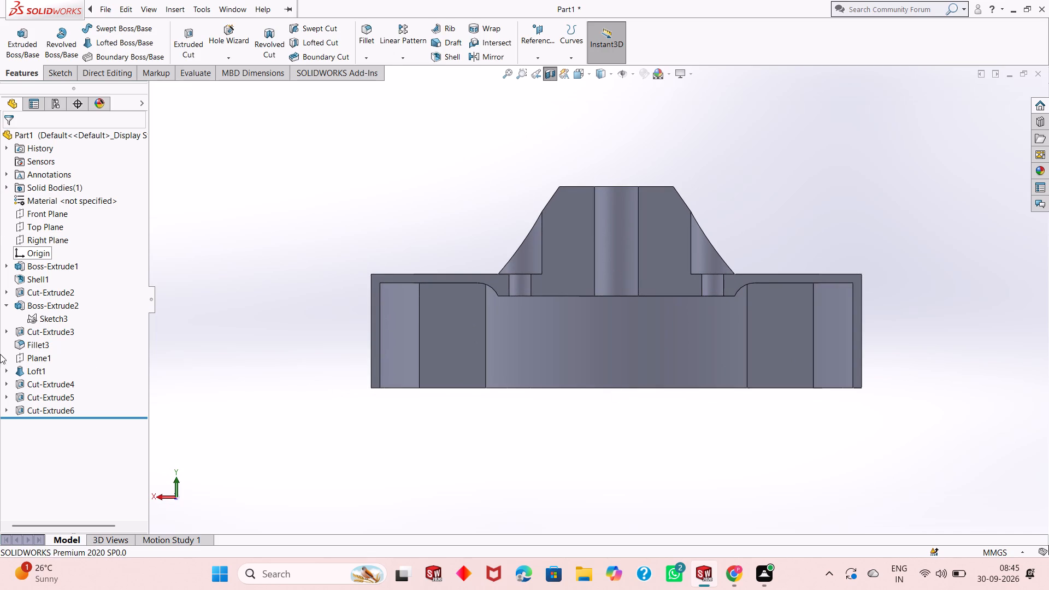
Set the housing shell's wall thickness to 2.4 mm.
click(37, 280)
click(46, 252)
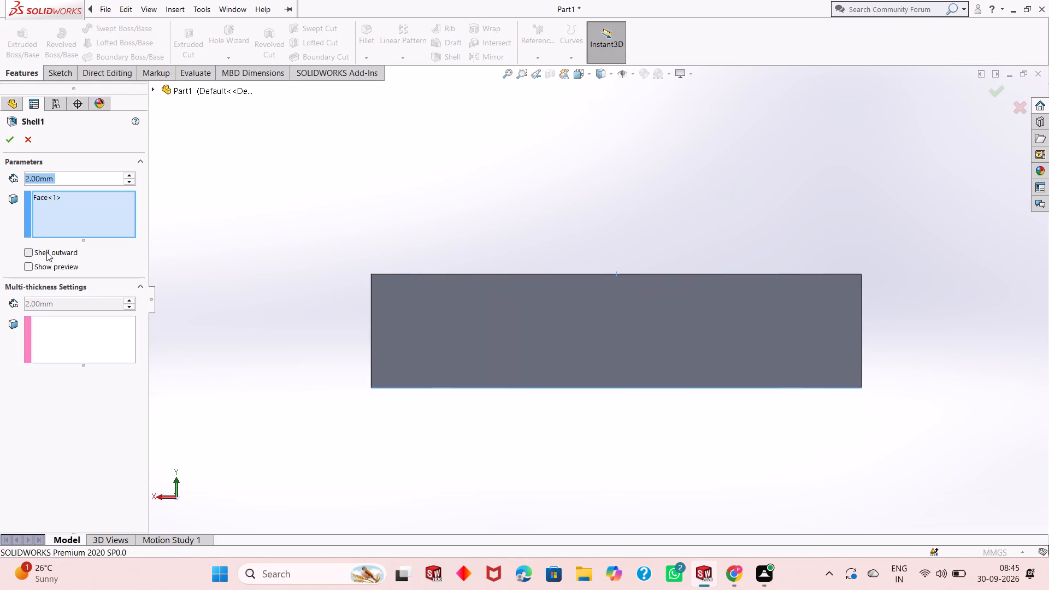
text(2.4)
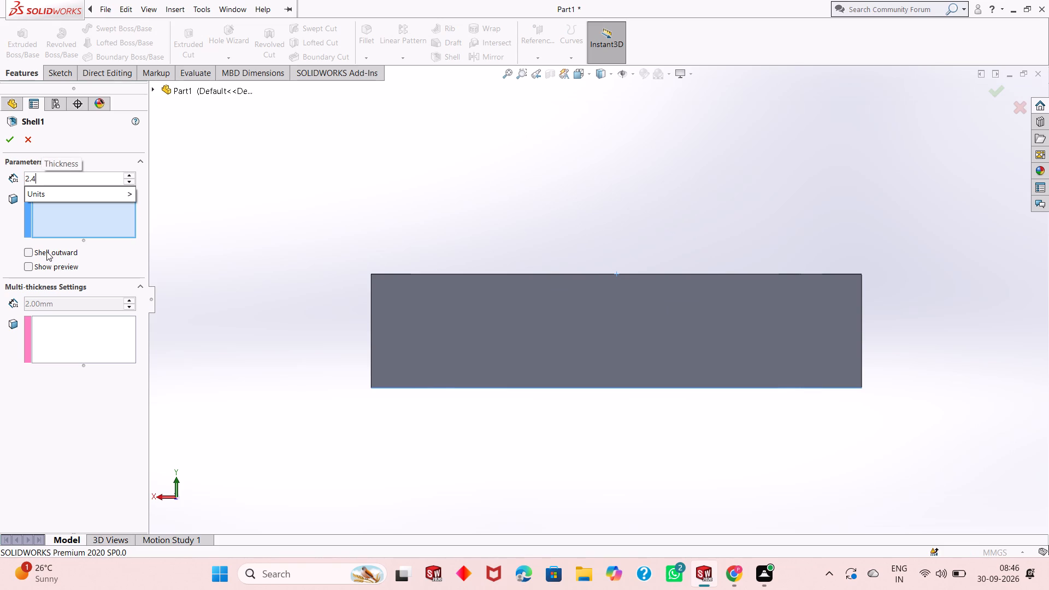
key(Return)
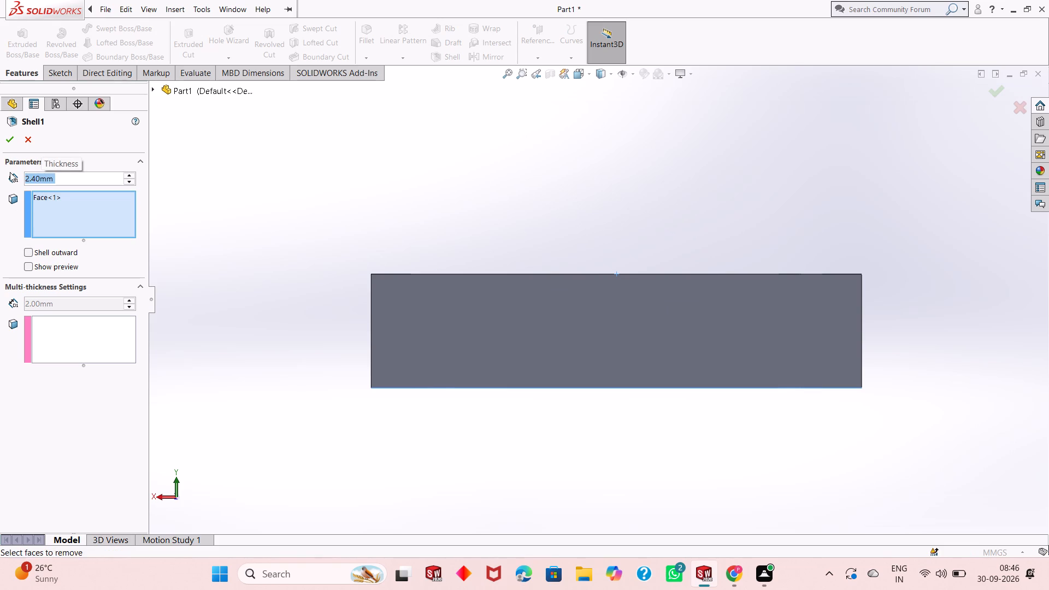
click(7, 144)
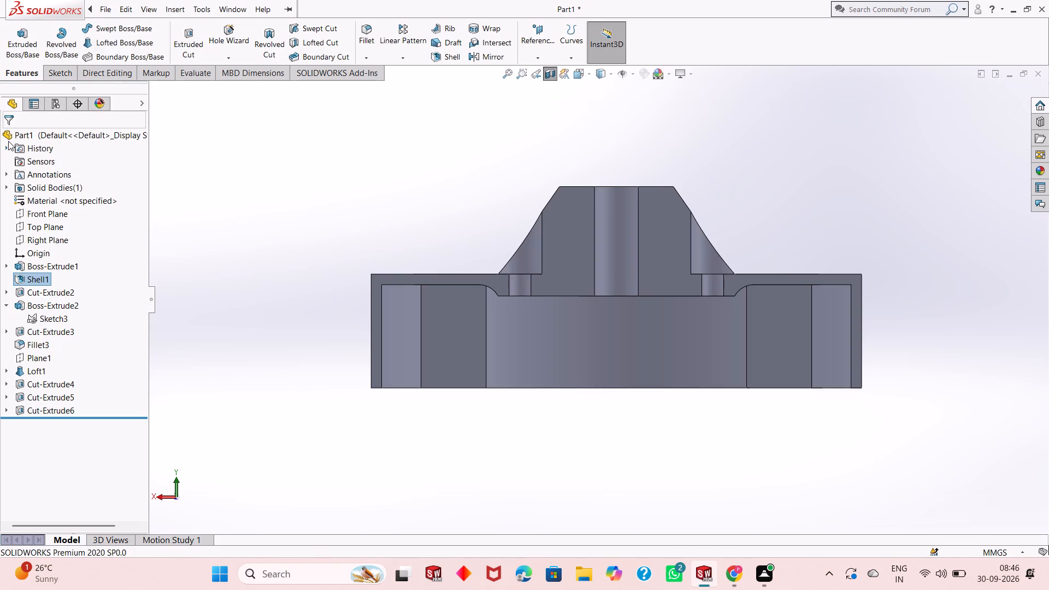
Inspect the sectioned walls and reopen the shell feature to check its thickness setting.
scroll(369, 335, down, 2)
scroll(369, 335, up, 1)
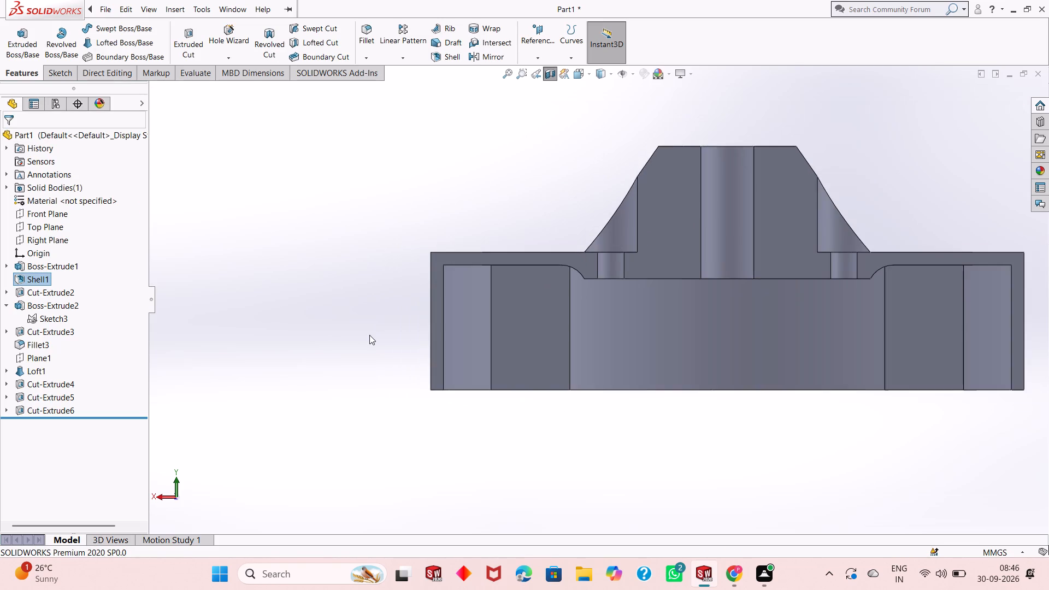
scroll(369, 335, up, 2)
triple_click(257, 285)
click(257, 285)
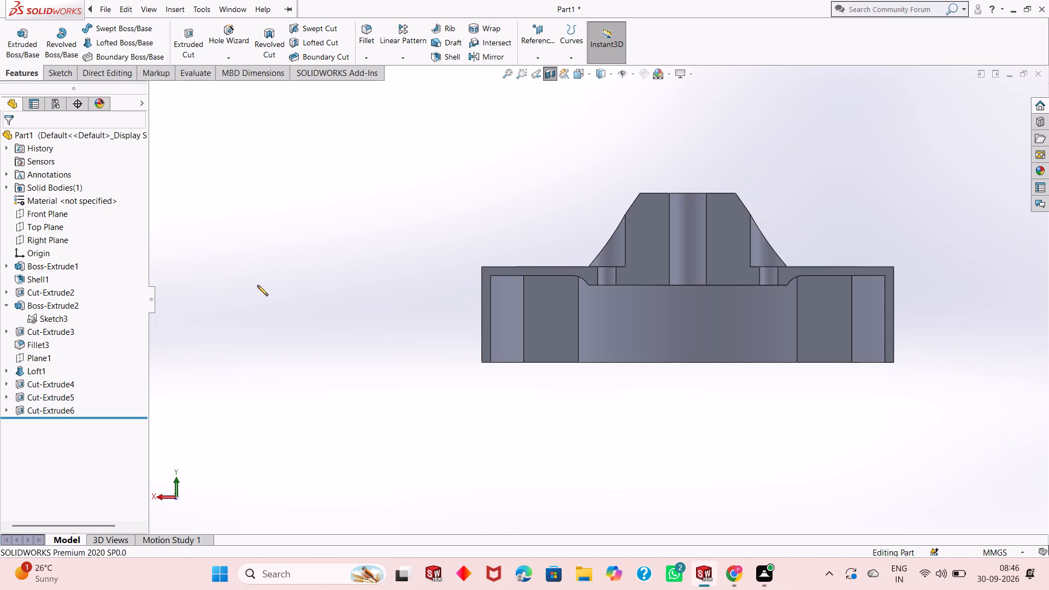
click(28, 281)
click(35, 251)
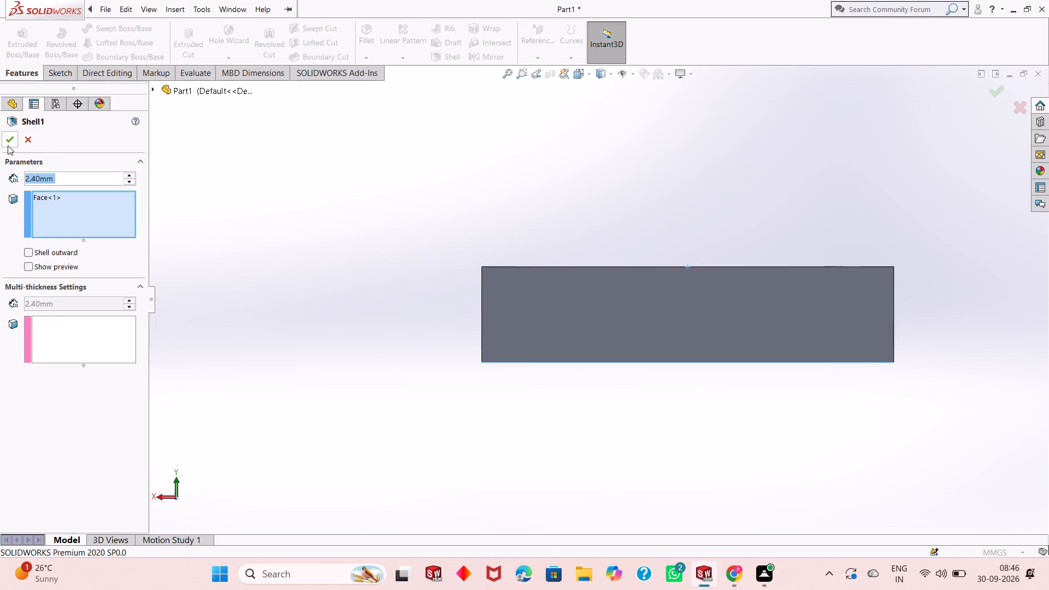
click(8, 143)
Examine the sectioned housing up close and from several angles, checking the walls, fillets, boss bore, recesses and small holes.
scroll(325, 313, up, 2)
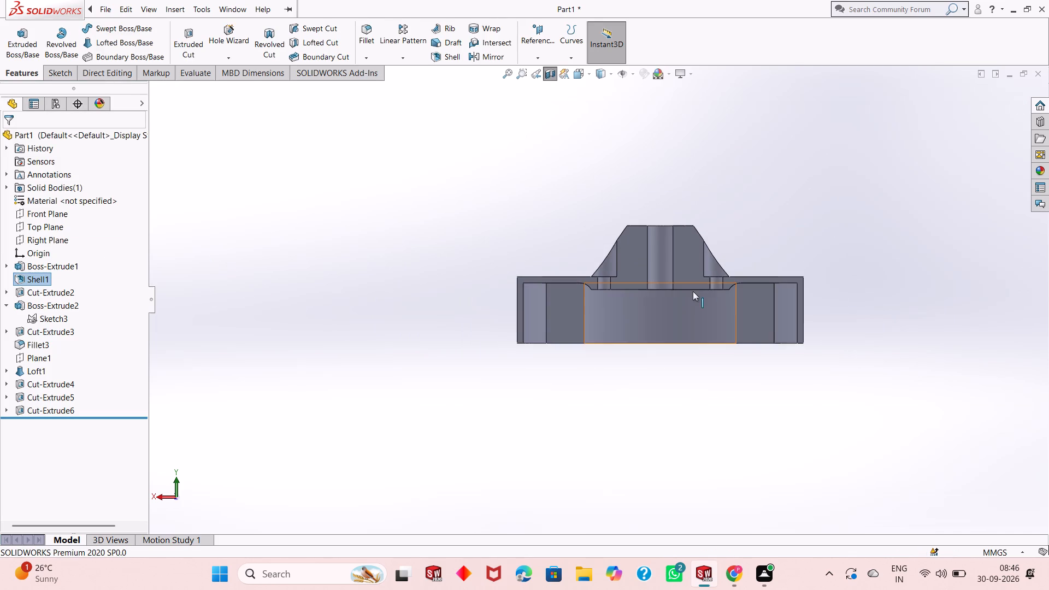
scroll(726, 282, down, 3)
scroll(456, 335, down, 2)
scroll(443, 338, up, 2)
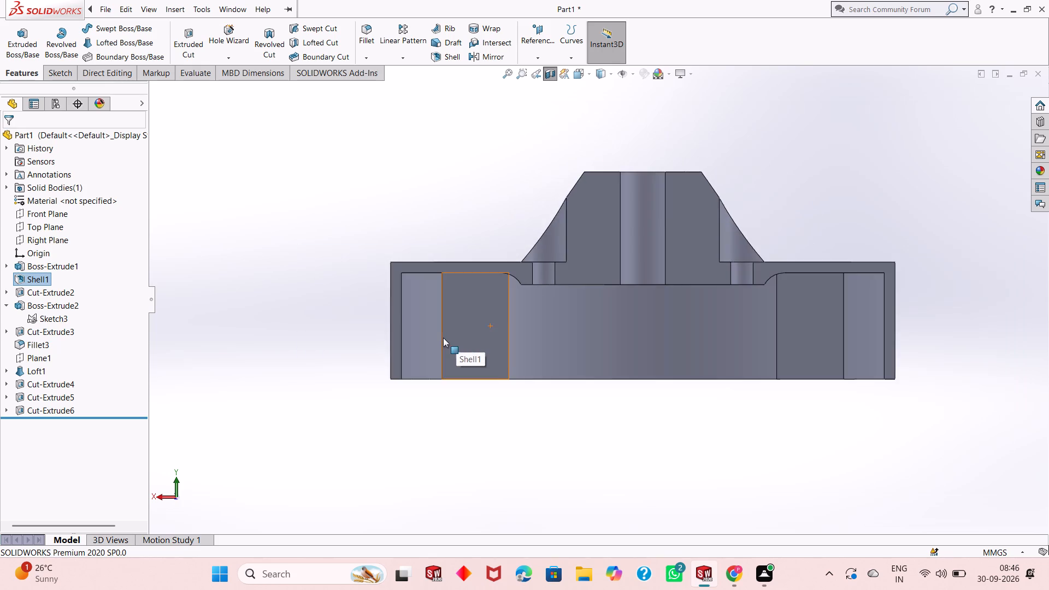
scroll(443, 338, up, 2)
scroll(776, 302, down, 2)
scroll(431, 336, down, 1)
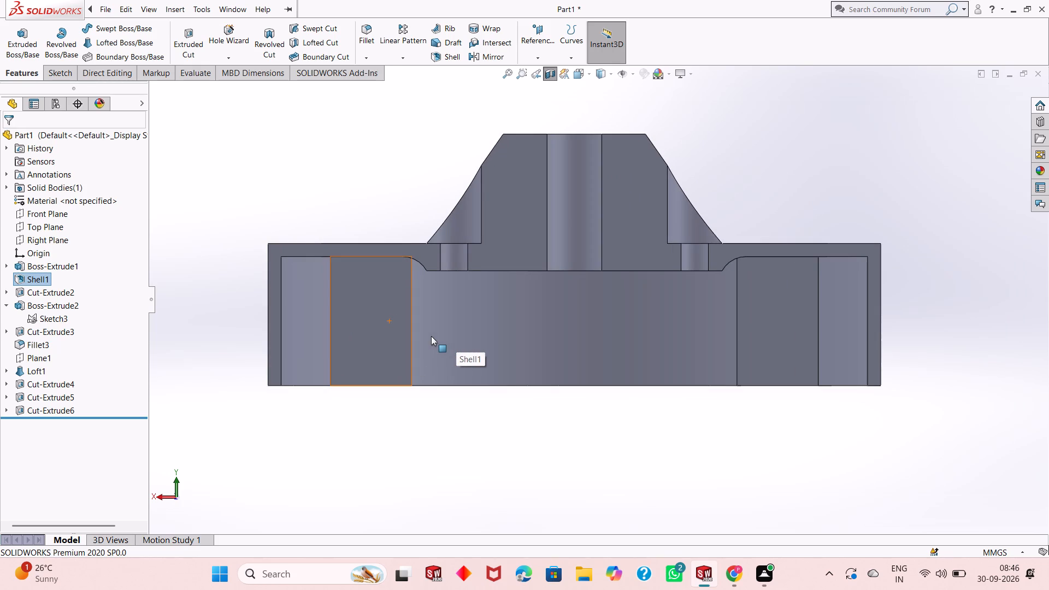
scroll(431, 336, up, 2)
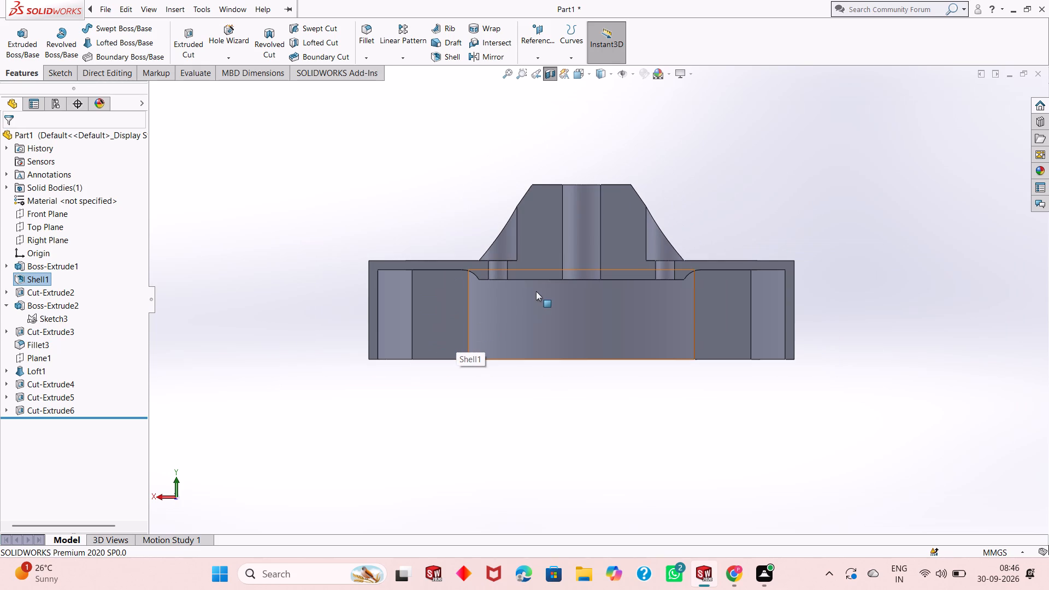
scroll(541, 289, down, 2)
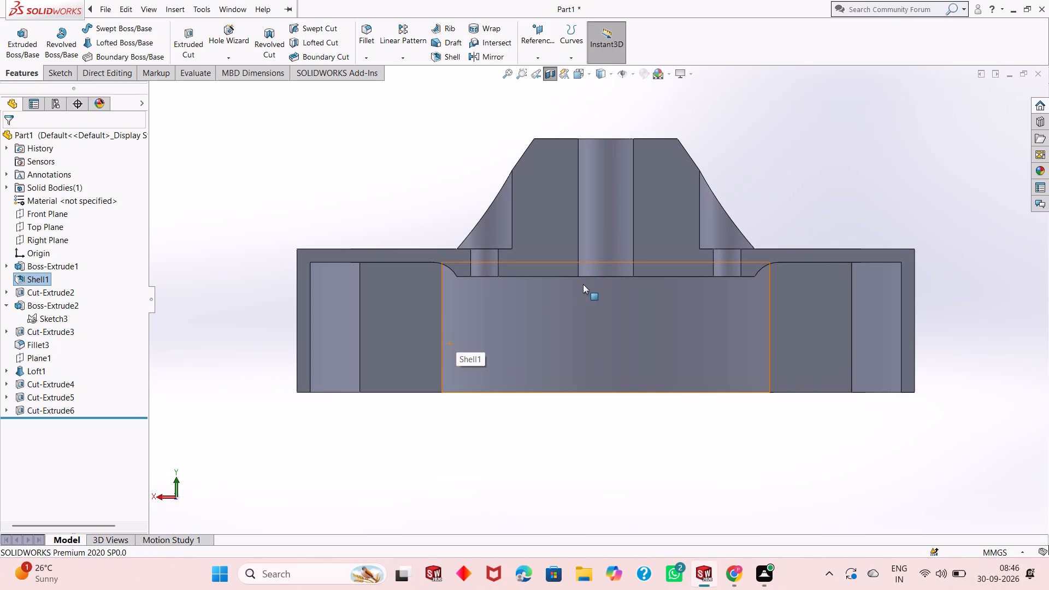
middle_drag(592, 434, 592, 387)
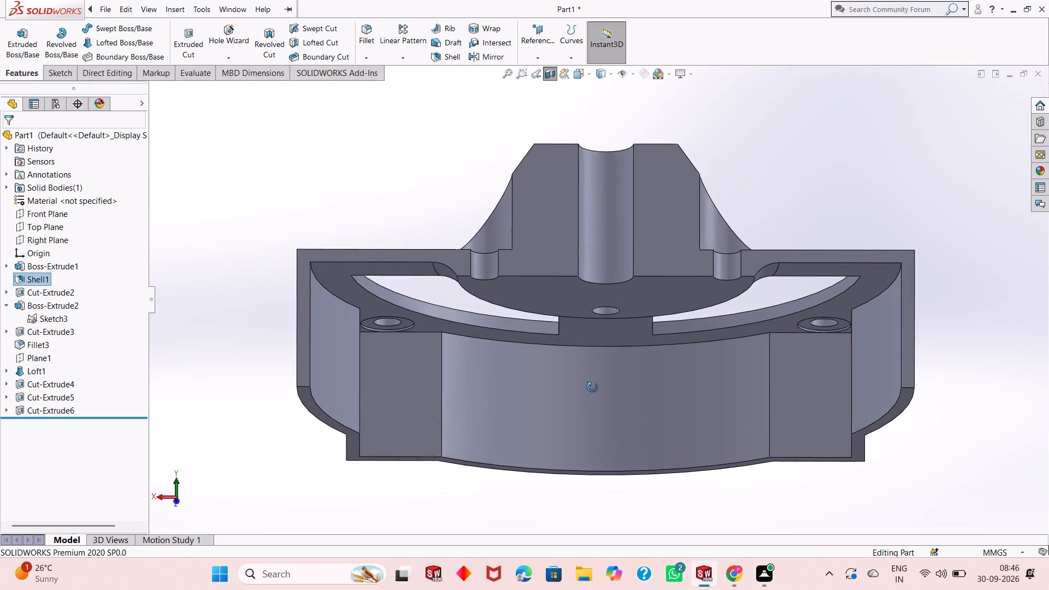
middle_drag(592, 387, 594, 440)
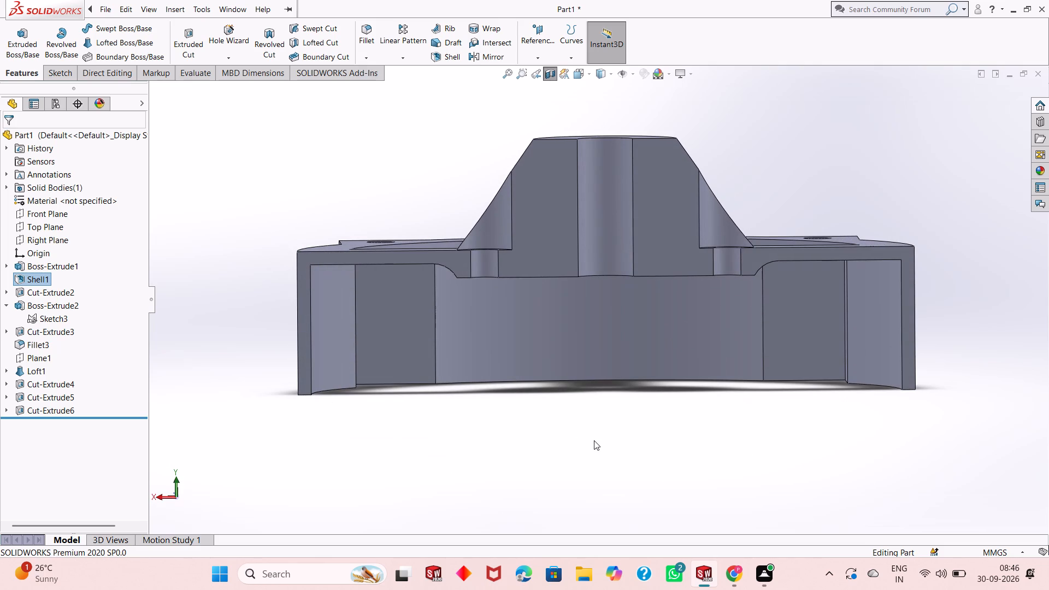
middle_drag(594, 440, 577, 447)
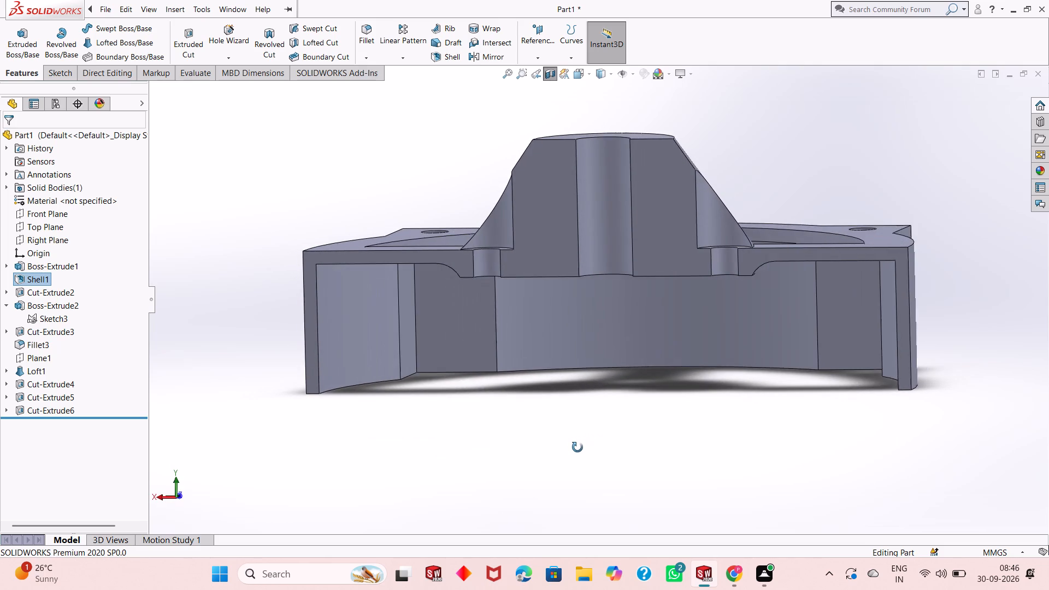
middle_drag(577, 447, 533, 461)
middle_drag(579, 406, 576, 414)
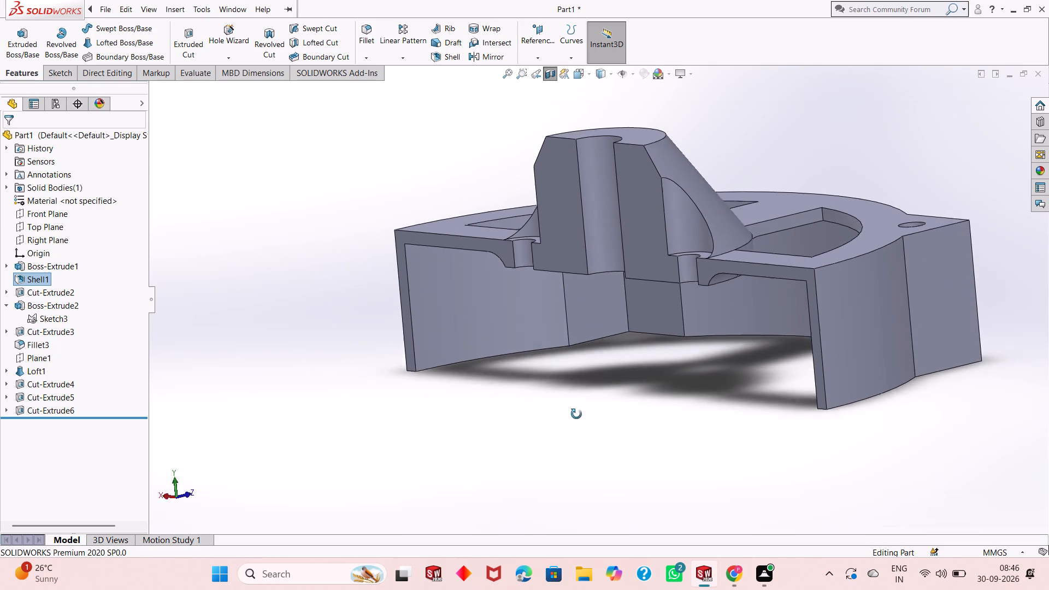
middle_drag(576, 414, 568, 424)
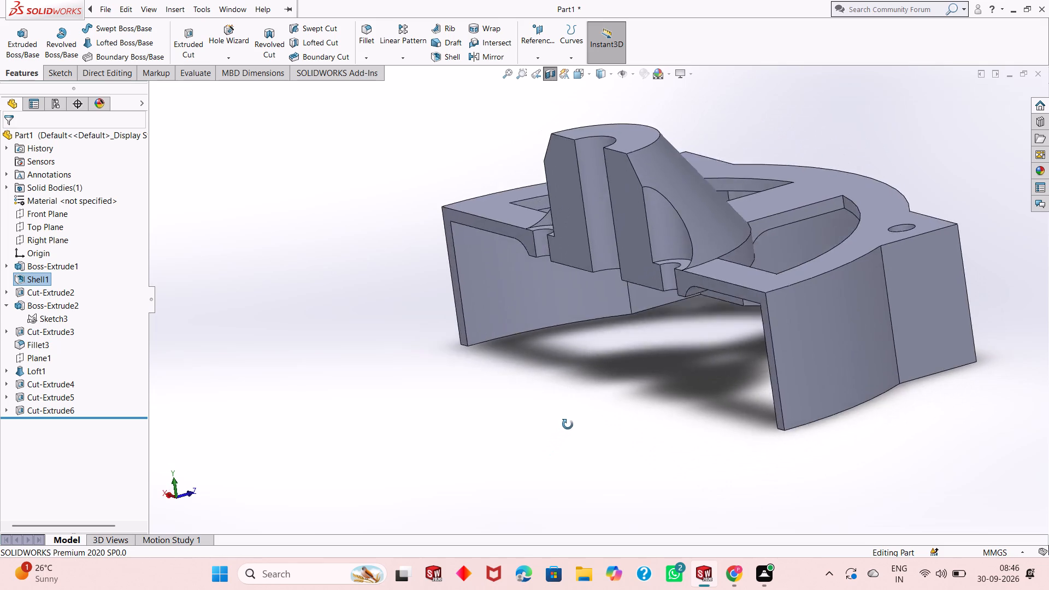
middle_drag(568, 424, 641, 381)
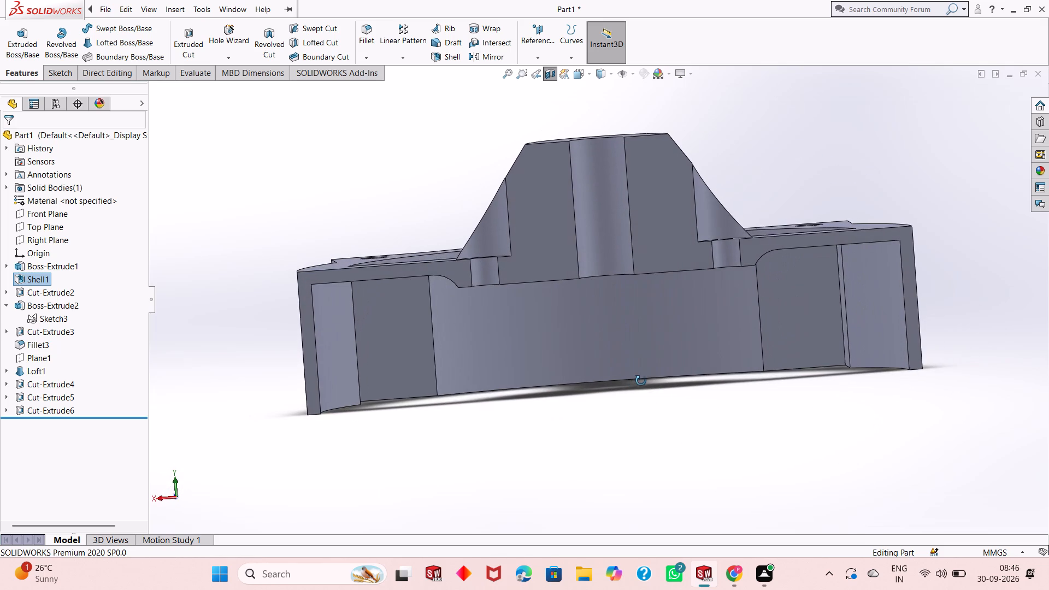
middle_drag(641, 381, 641, 380)
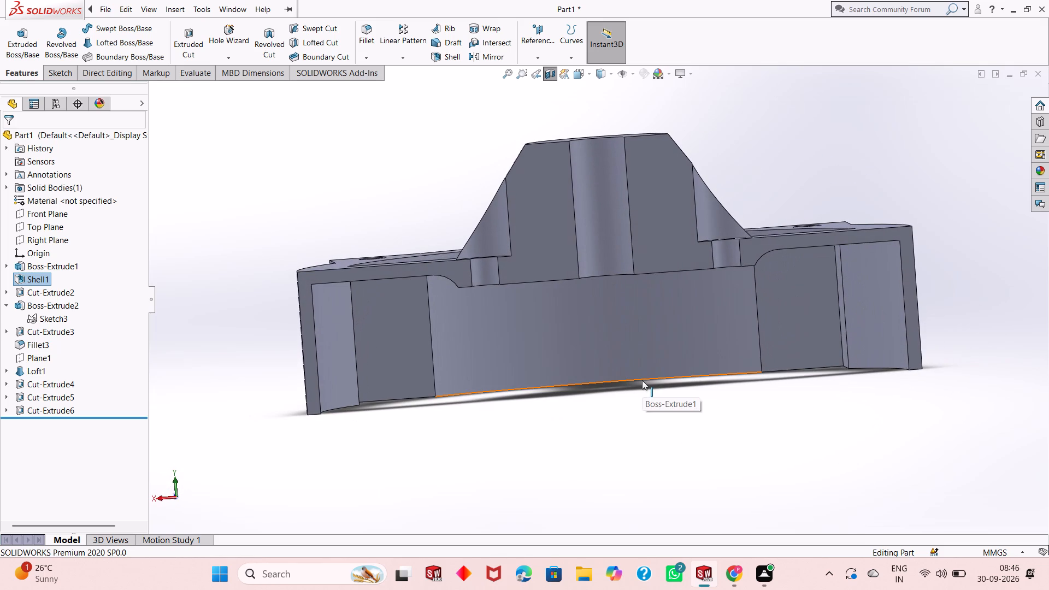
Try to face the section cut squarely and examine the sectioned housing's walls, boss bore and recesses from several angles.
key(ctrl+8)
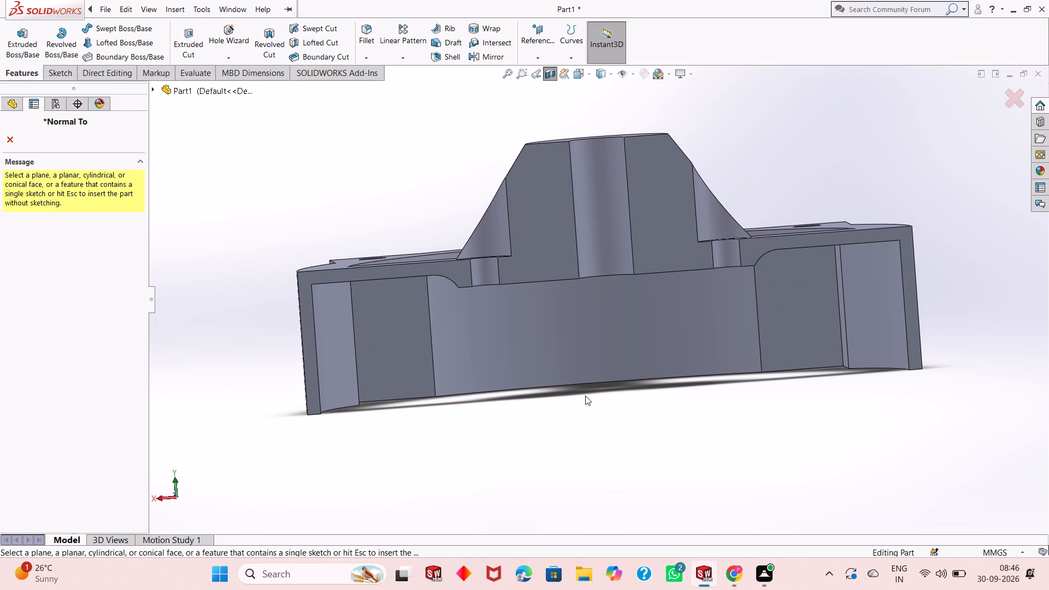
key(ctrl+8)
key(Escape)
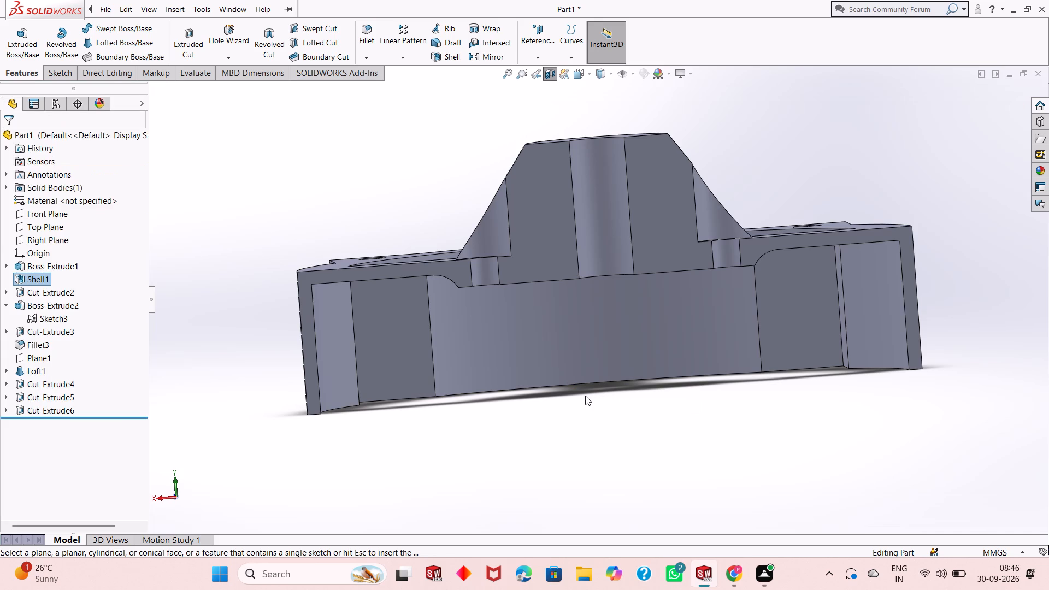
key(ctrl+8)
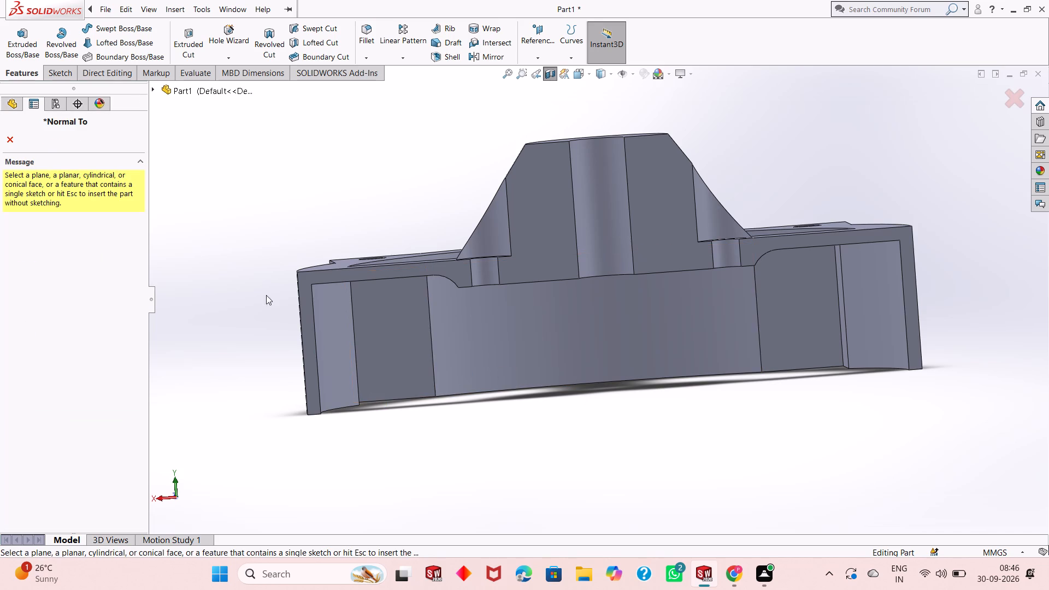
click(12, 145)
scroll(421, 308, down, 1)
middle_drag(421, 308, 421, 310)
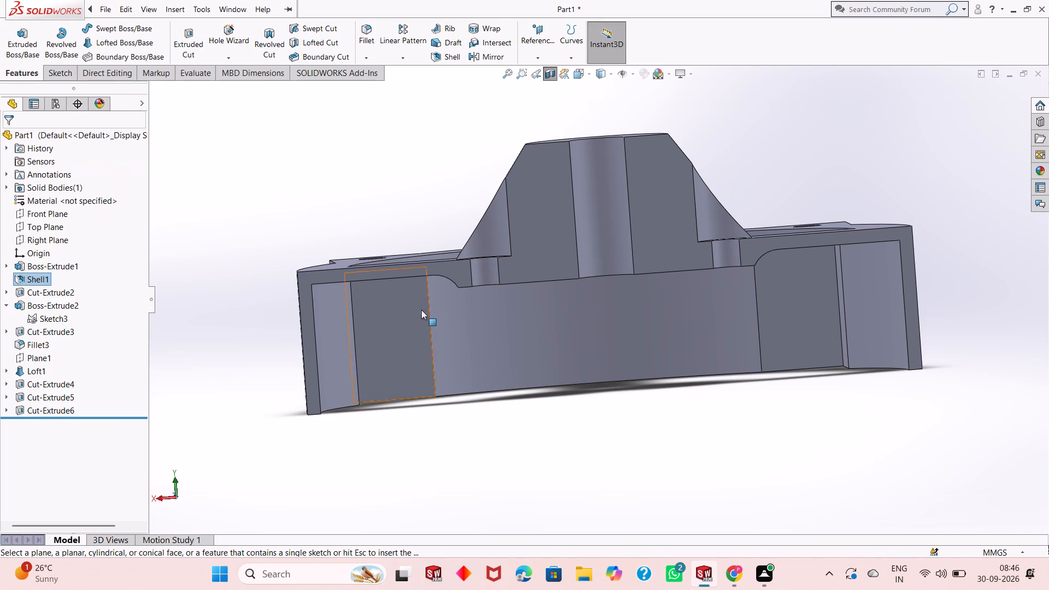
middle_drag(421, 310, 458, 388)
key(ctrl+8)
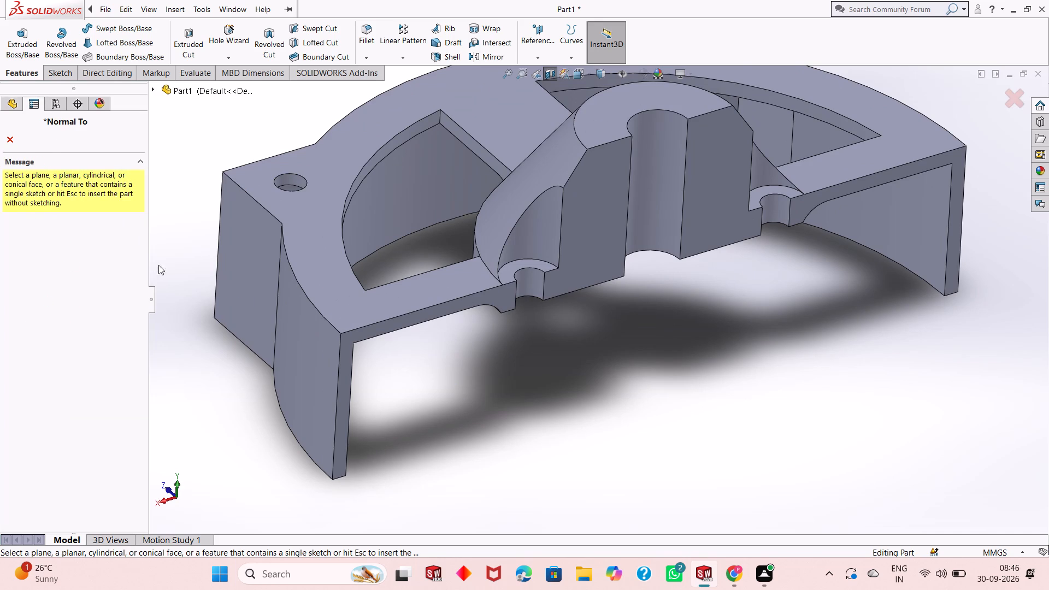
key(Escape)
key(Escape)
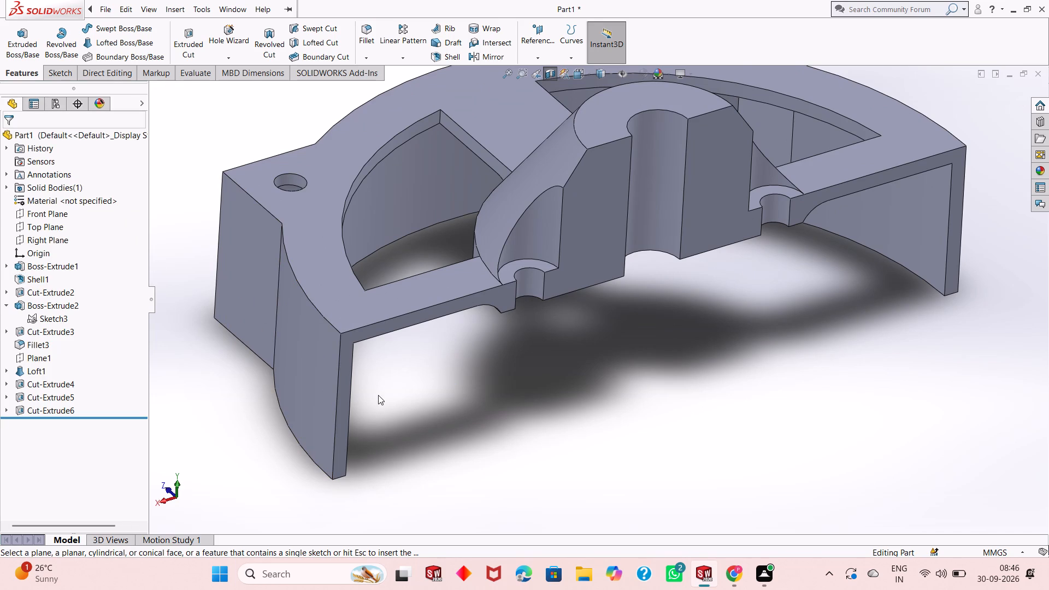
middle_drag(379, 398, 374, 347)
scroll(391, 367, up, 3)
scroll(639, 344, down, 2)
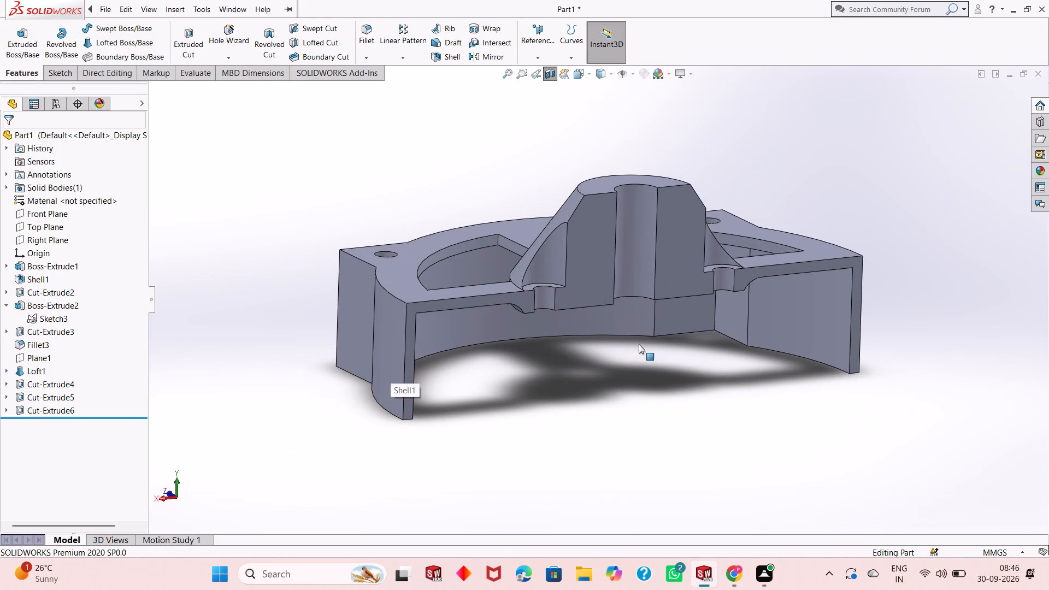
click(878, 243)
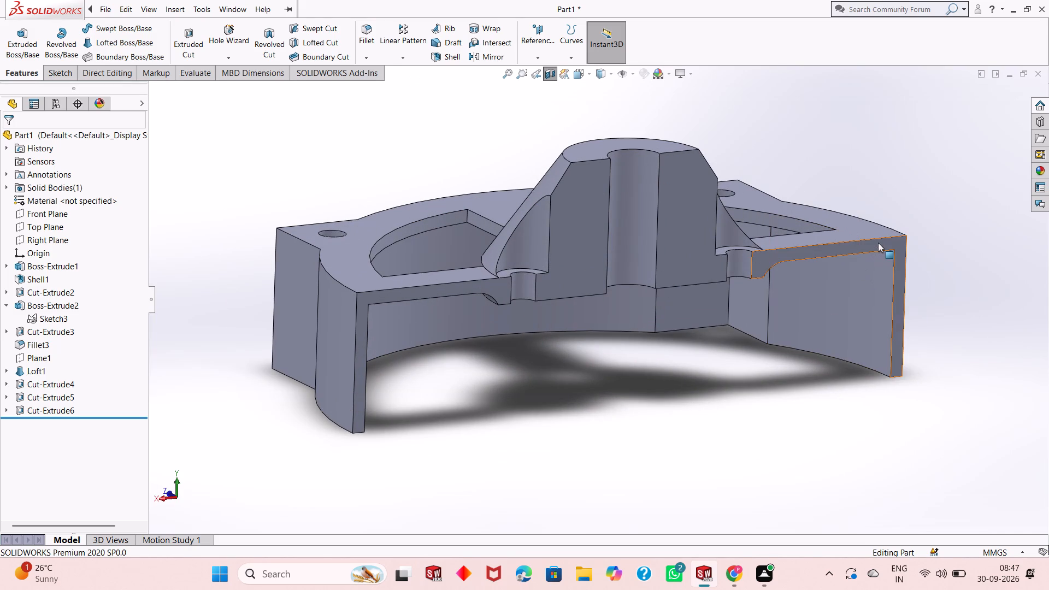
key(ctrl+8)
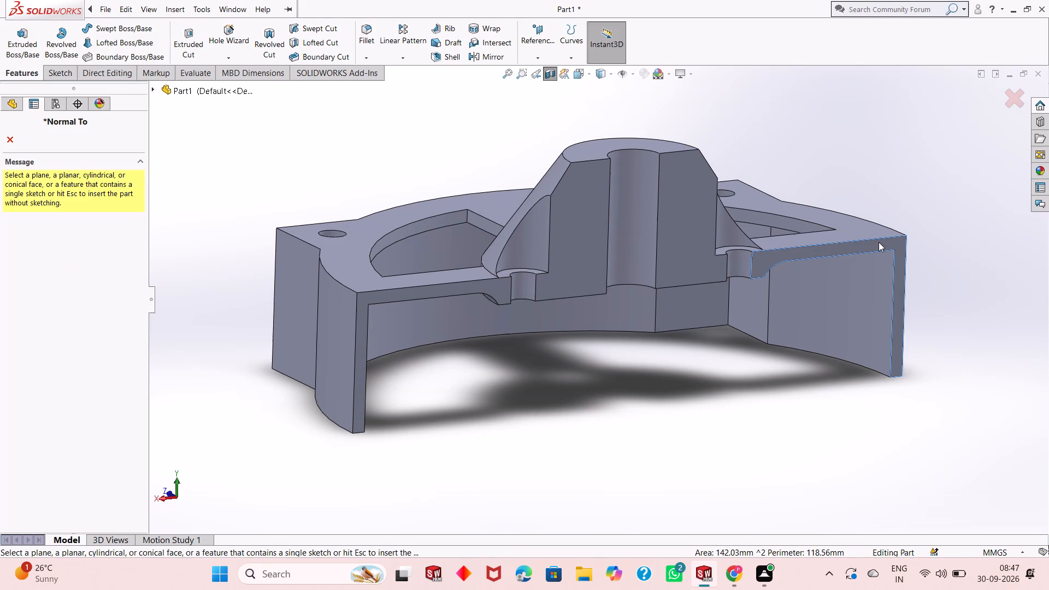
key(Escape)
scroll(581, 305, up, 2)
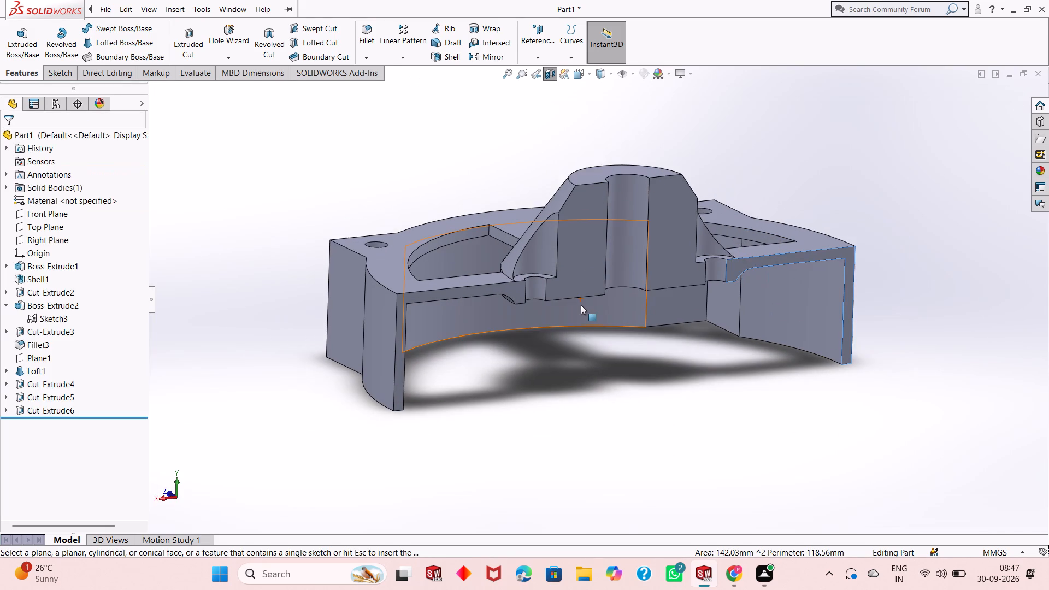
middle_drag(587, 311, 564, 372)
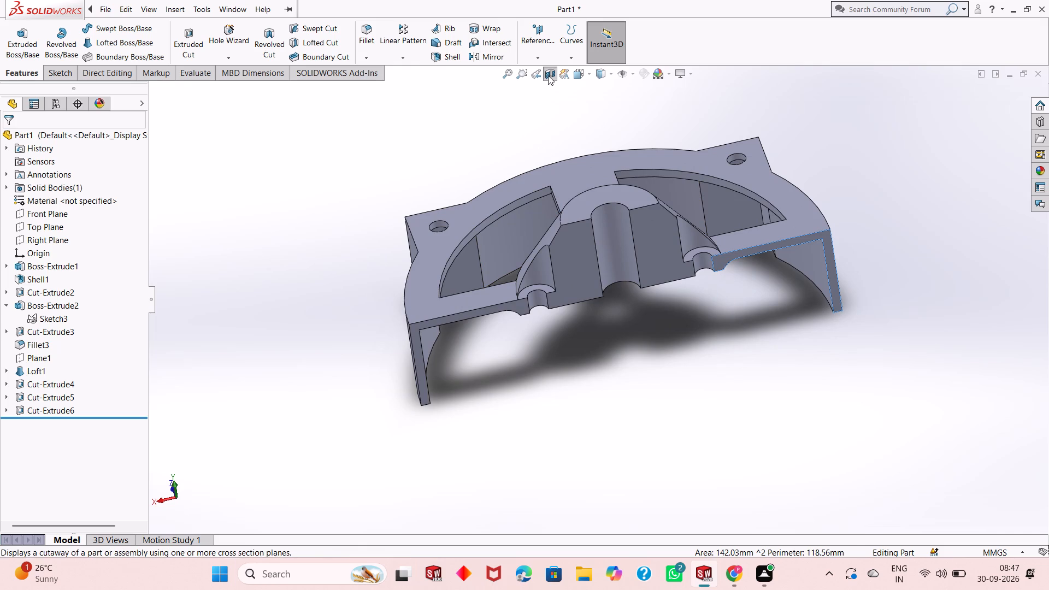
Turn off the section view and examine the whole housing from the side and from above.
click(548, 75)
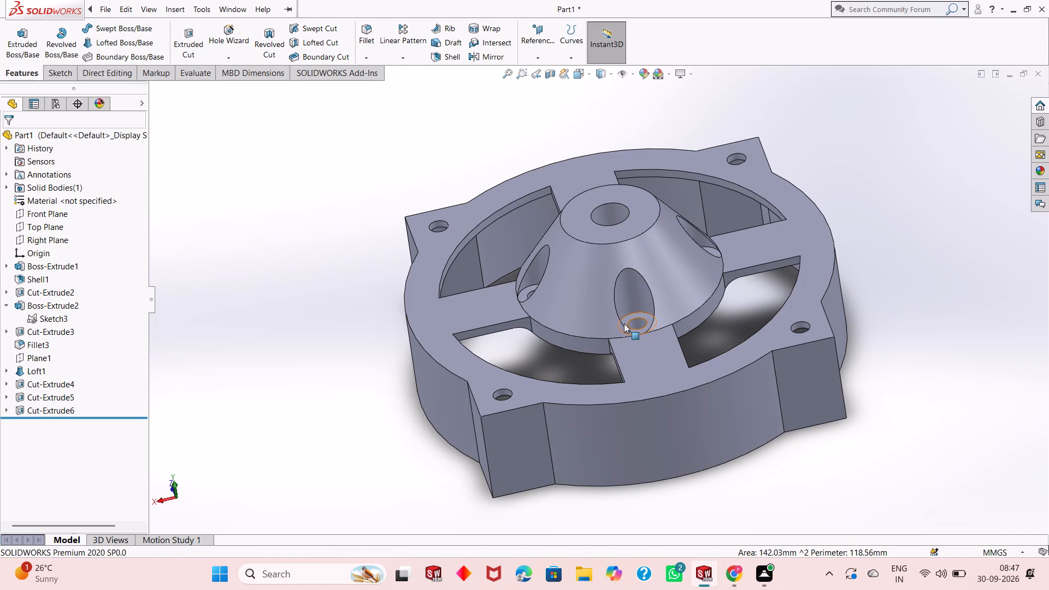
key(ctrl+8)
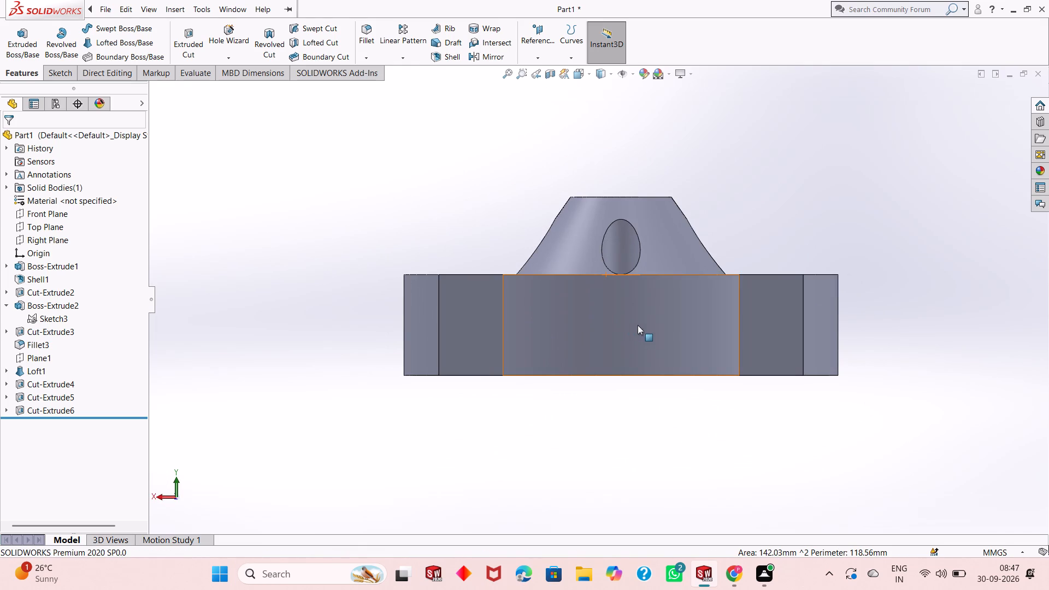
middle_drag(645, 433, 597, 503)
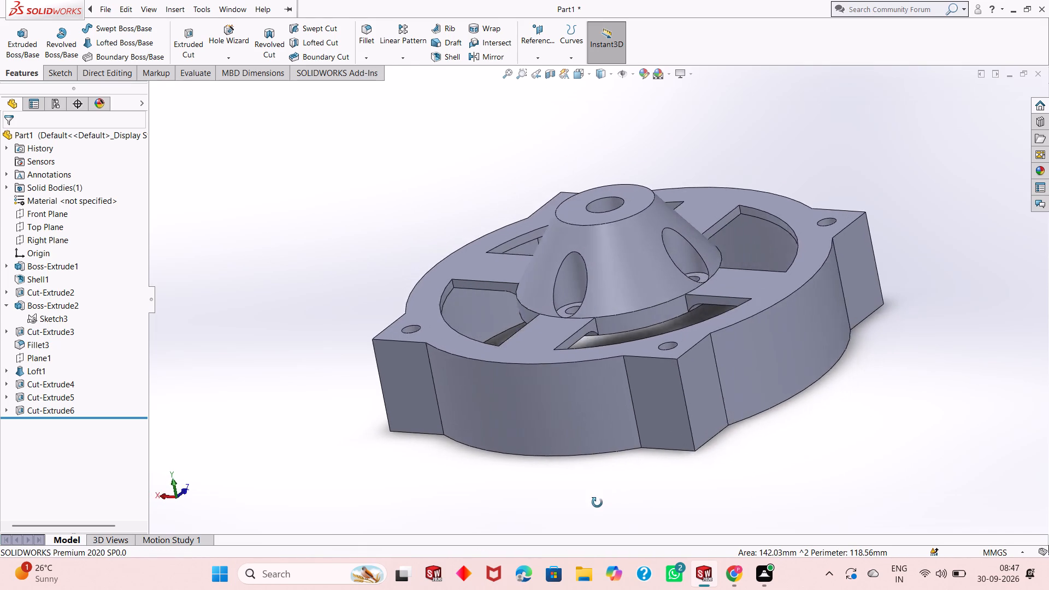
middle_drag(597, 503, 587, 497)
scroll(582, 420, up, 3)
middle_drag(555, 377, 573, 449)
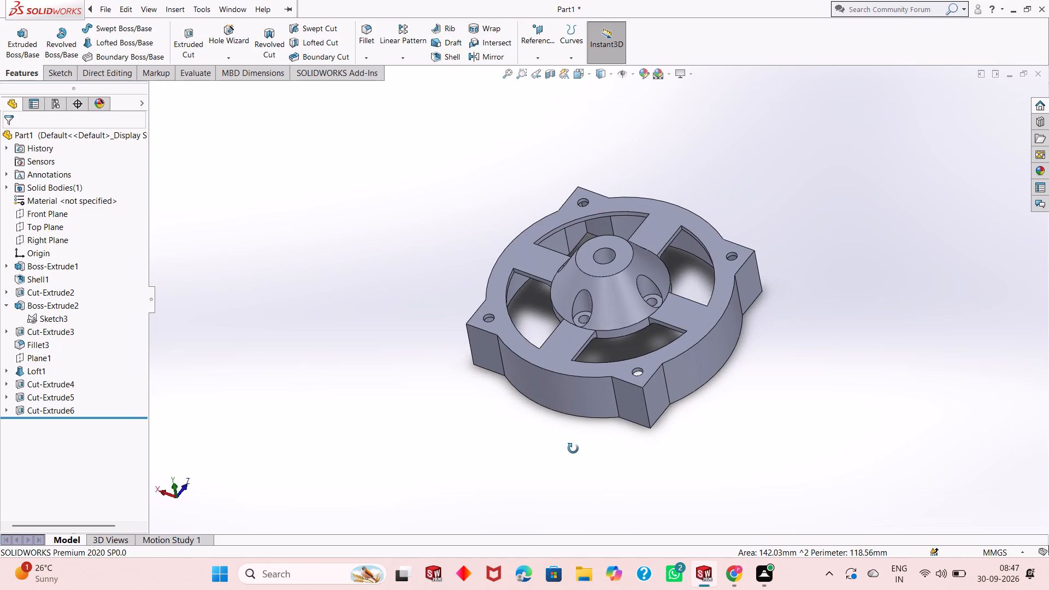
middle_drag(573, 449, 574, 450)
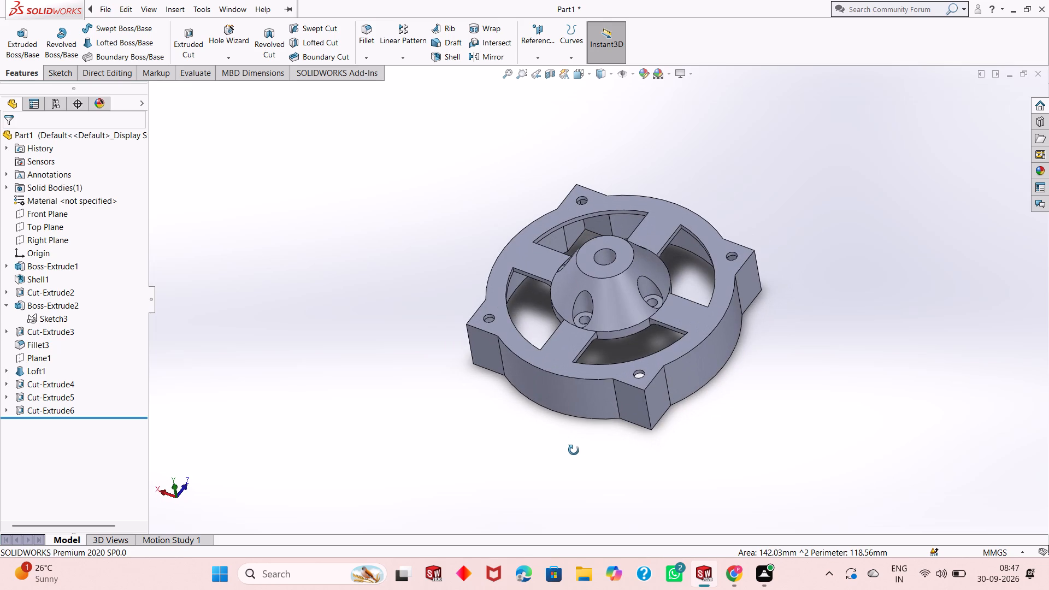
middle_drag(574, 450, 579, 439)
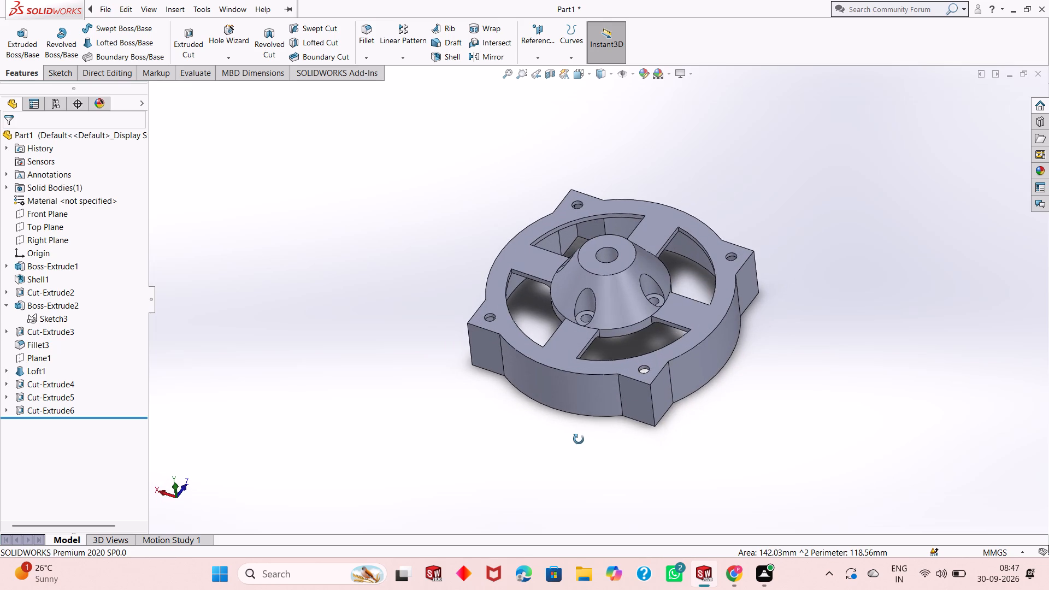
middle_drag(579, 439, 550, 447)
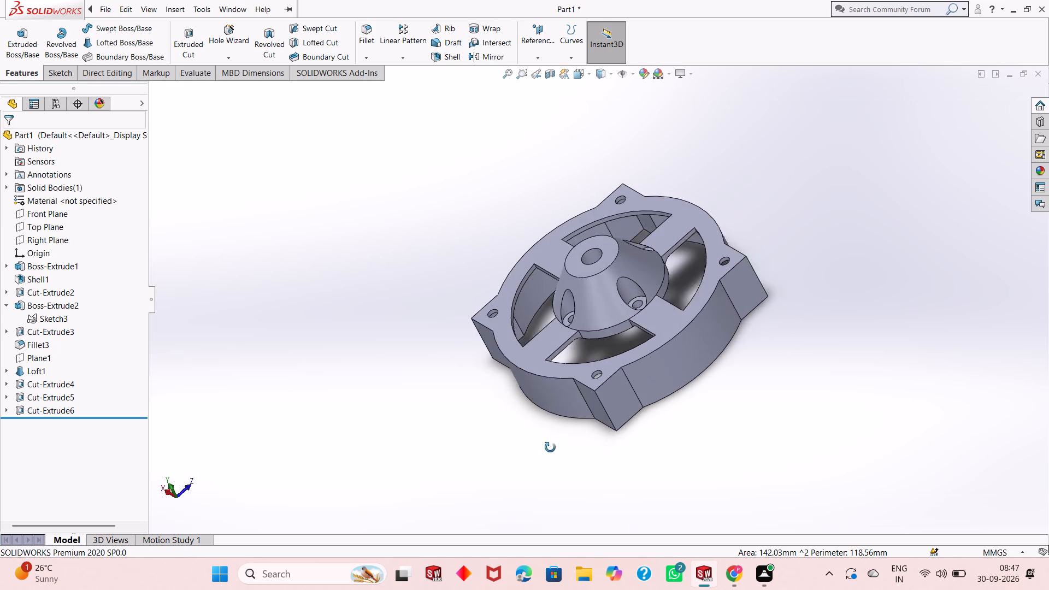
middle_drag(550, 447, 552, 445)
Create a reference plane parallel to the Top Plane with a 0 mm offset.
click(543, 56)
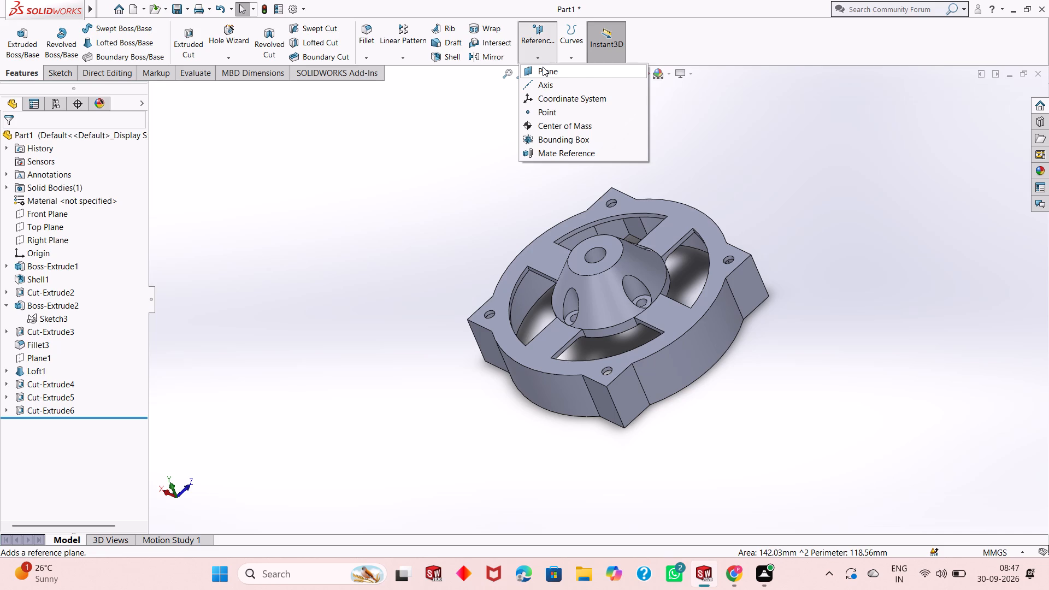
click(543, 67)
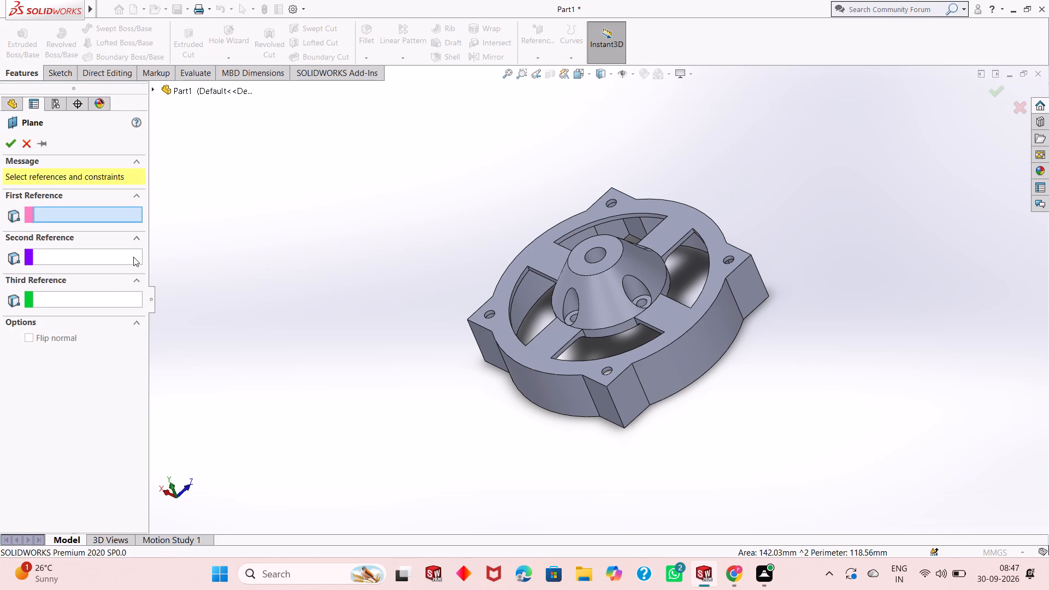
click(159, 92)
click(207, 179)
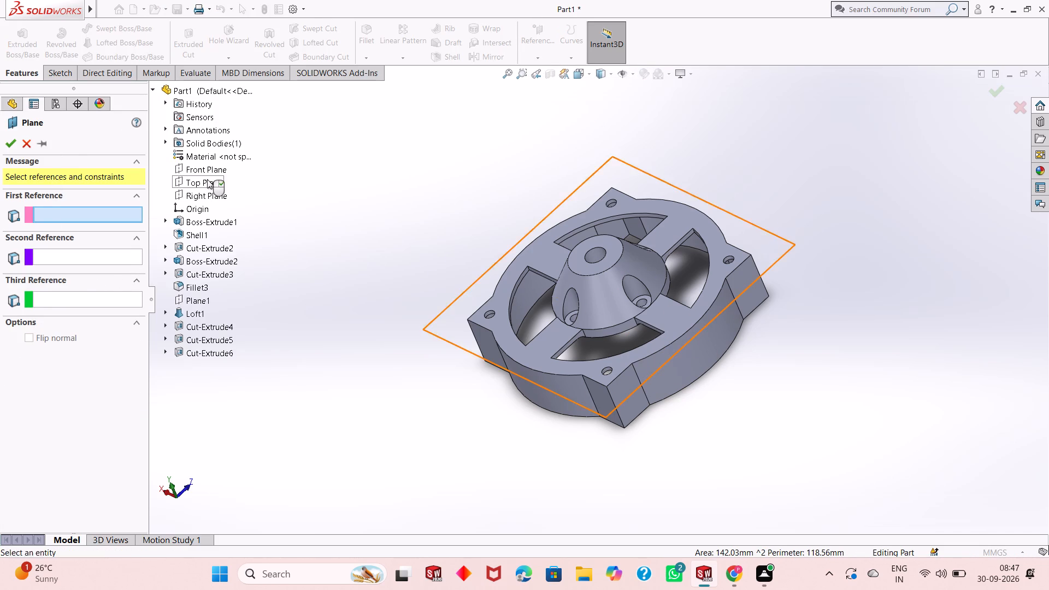
double_click(99, 310)
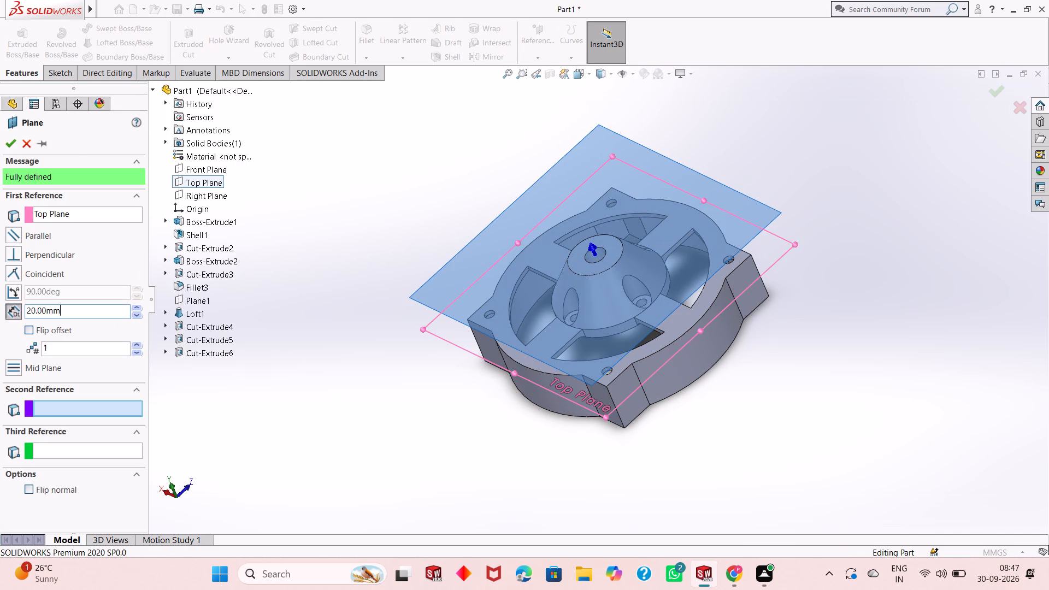
key(0)
key(Return)
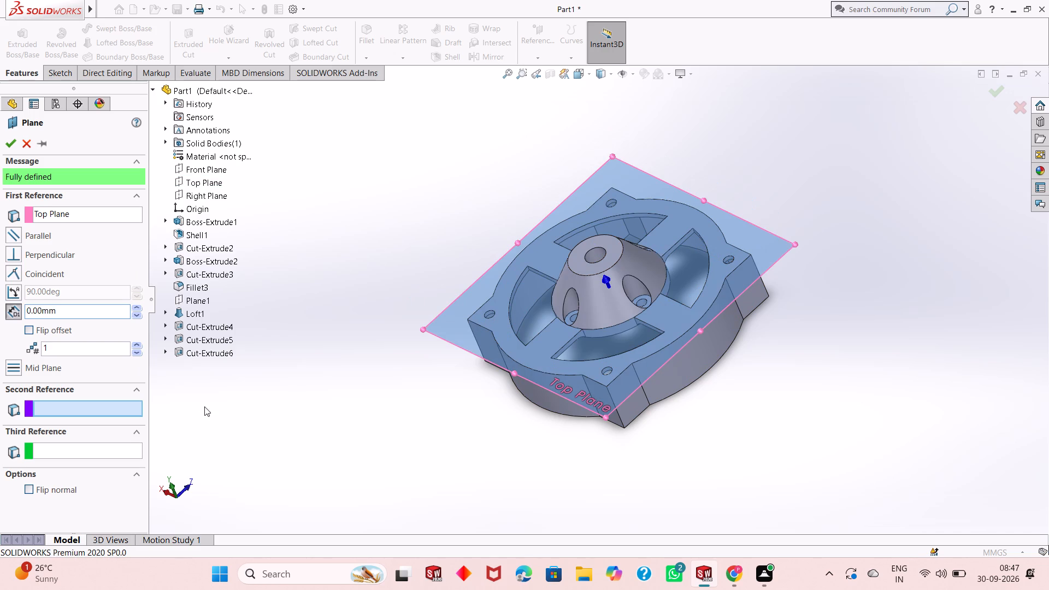
right_click(14, 147)
click(14, 147)
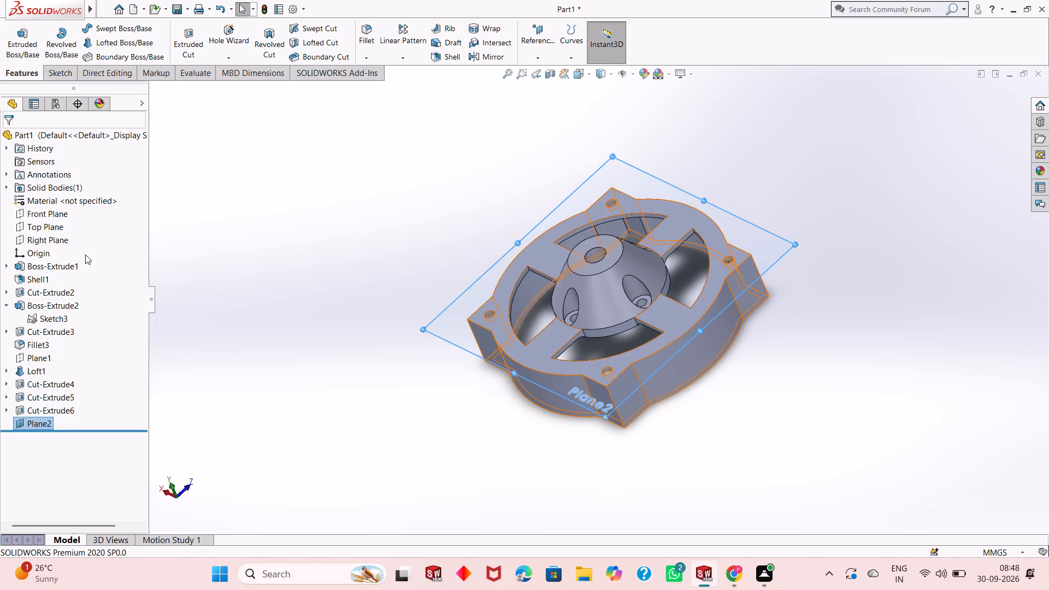
click(130, 237)
click(237, 217)
click(237, 217)
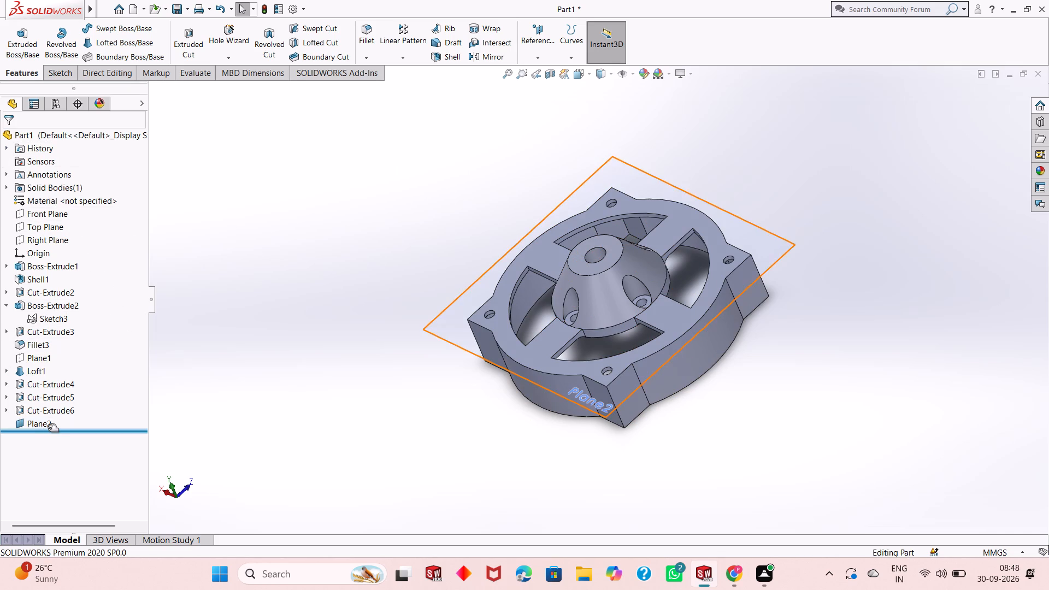
Edit the new reference plane to a 5 mm offset from the Top Plane, flipped downward into the housing.
click(43, 428)
click(48, 421)
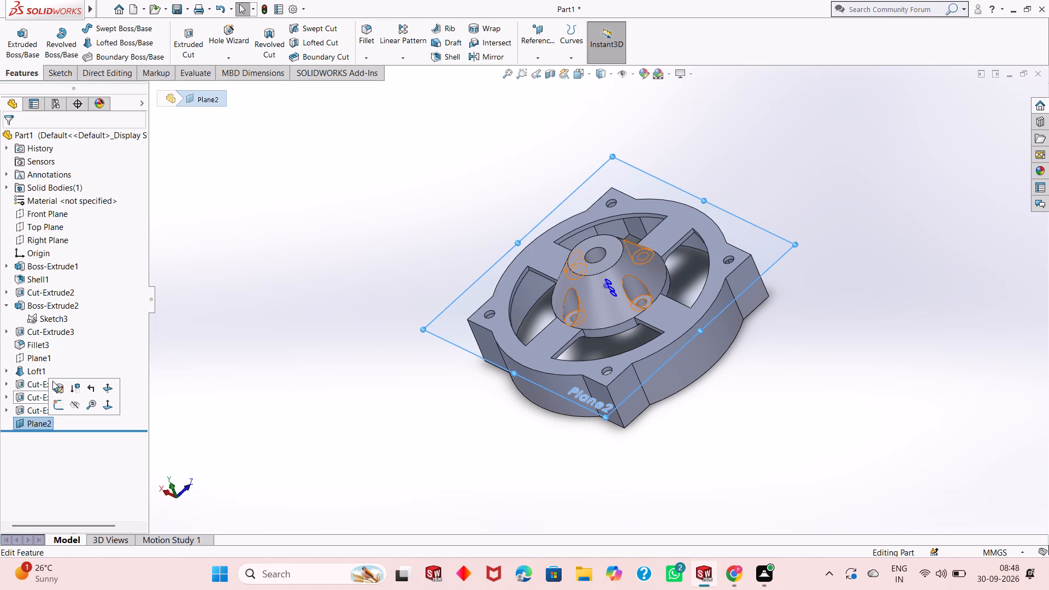
click(56, 387)
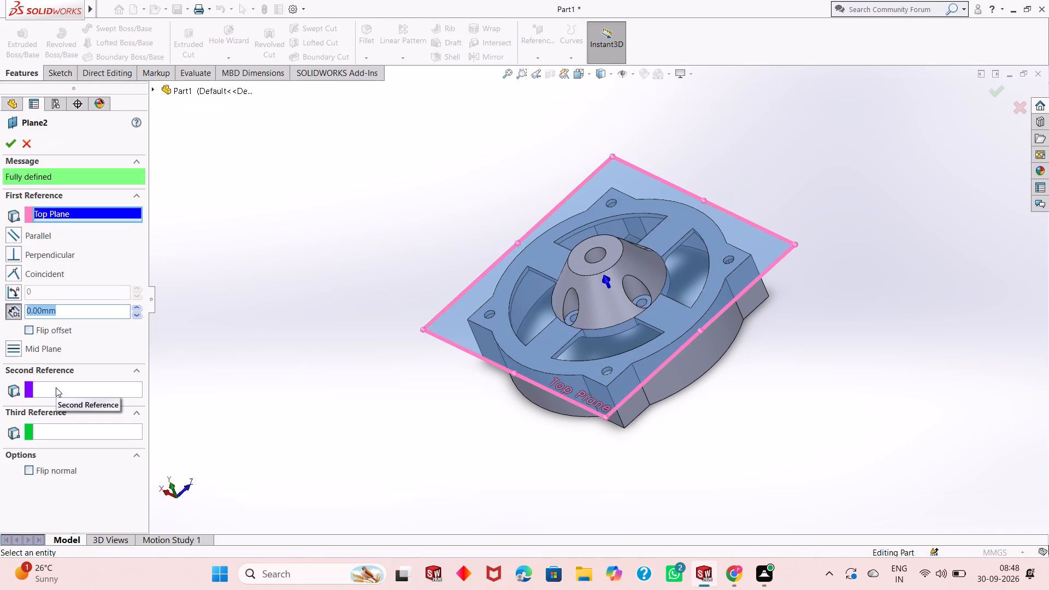
click(42, 327)
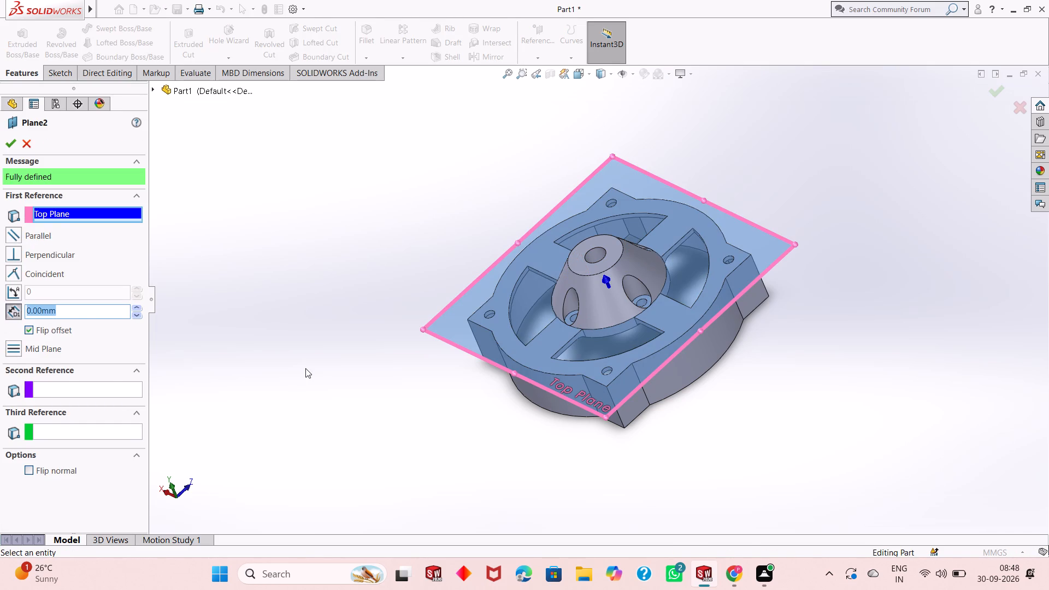
middle_drag(341, 367, 384, 253)
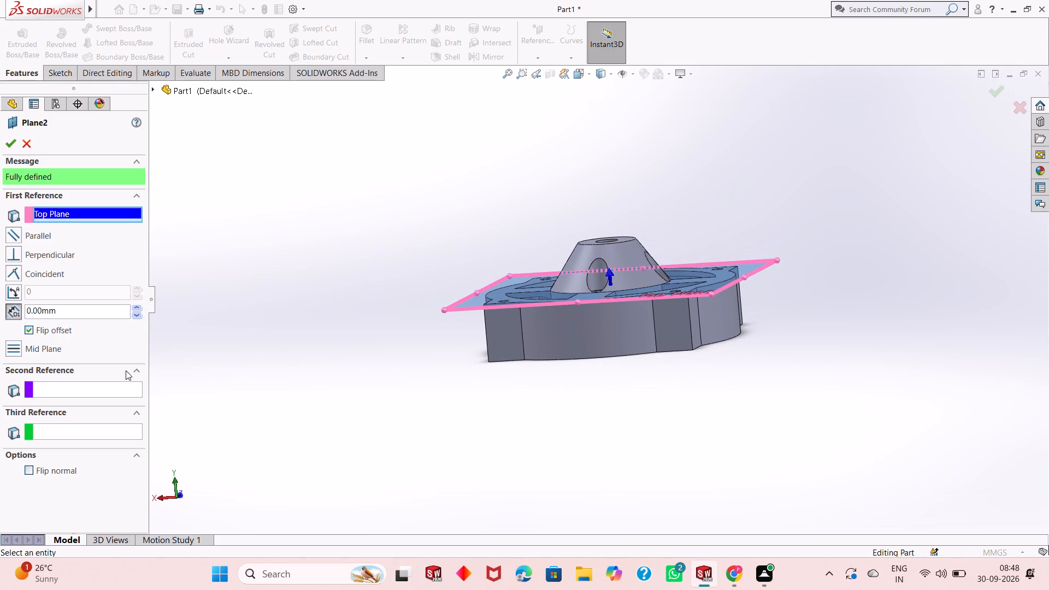
click(30, 327)
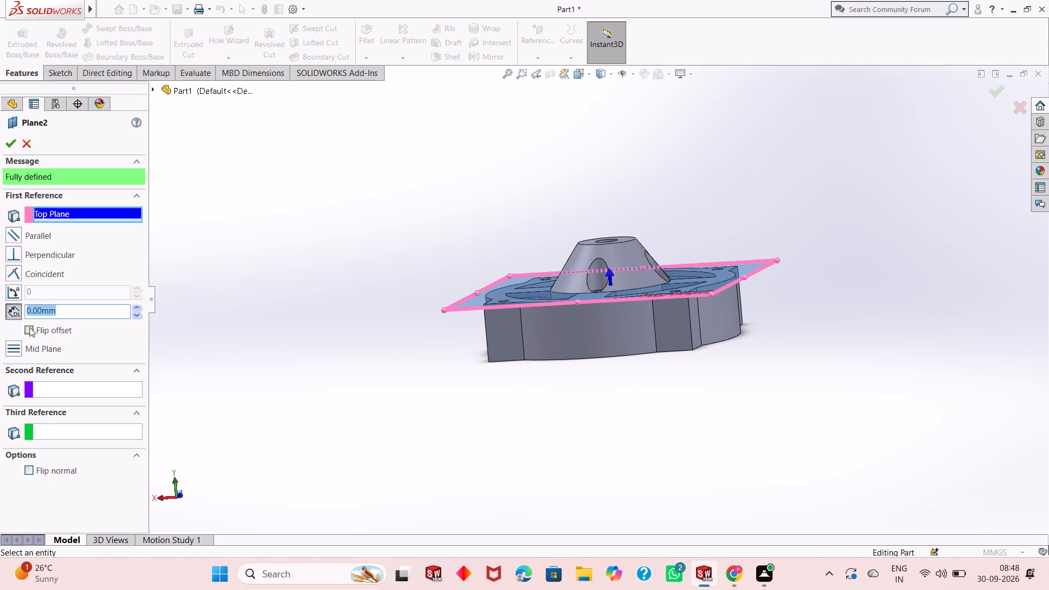
key(5)
key(Return)
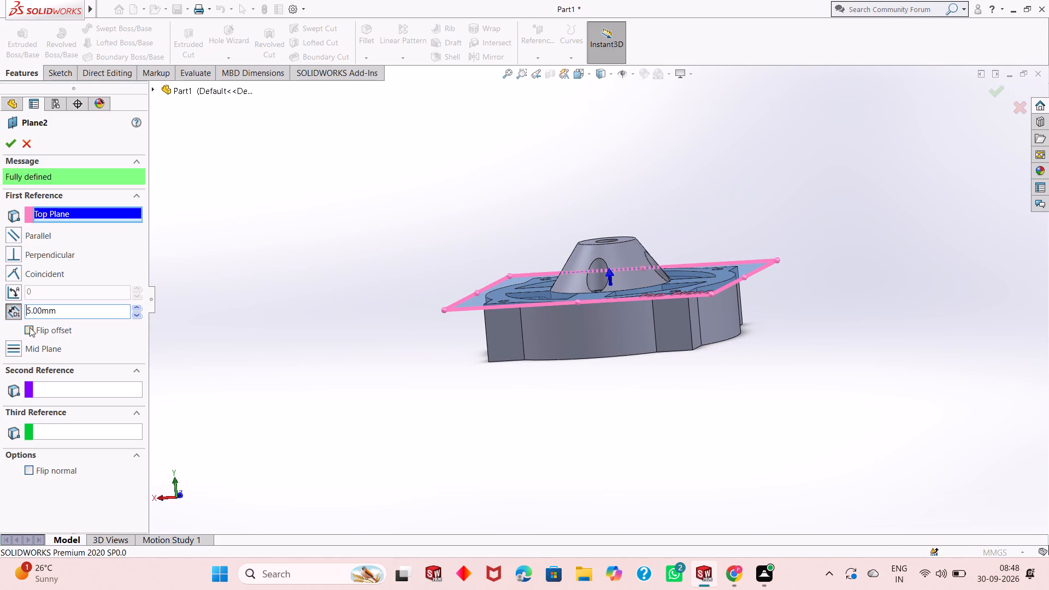
click(30, 327)
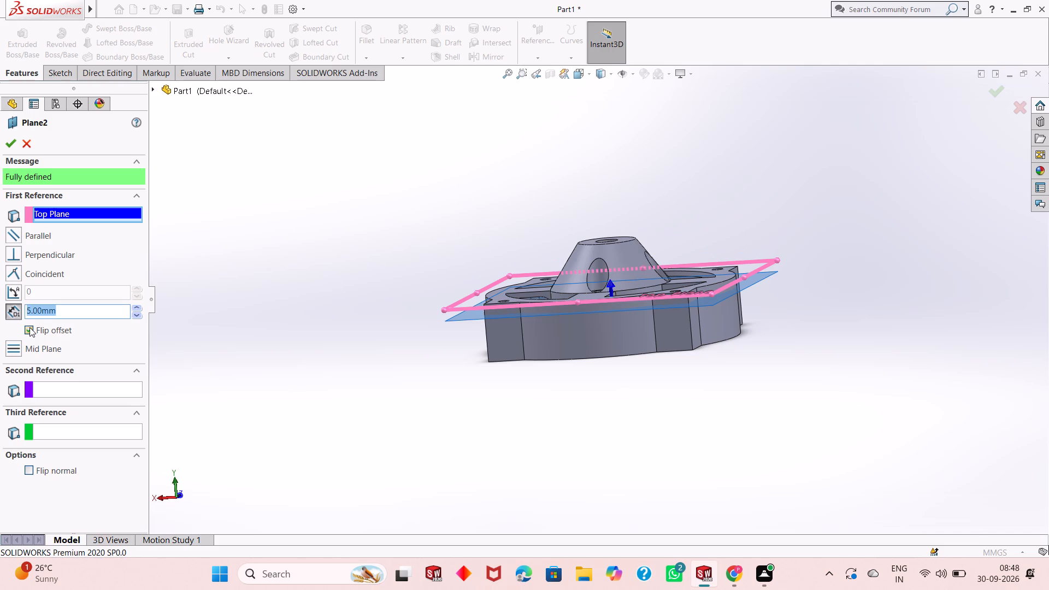
key(Return)
middle_drag(366, 365, 366, 370)
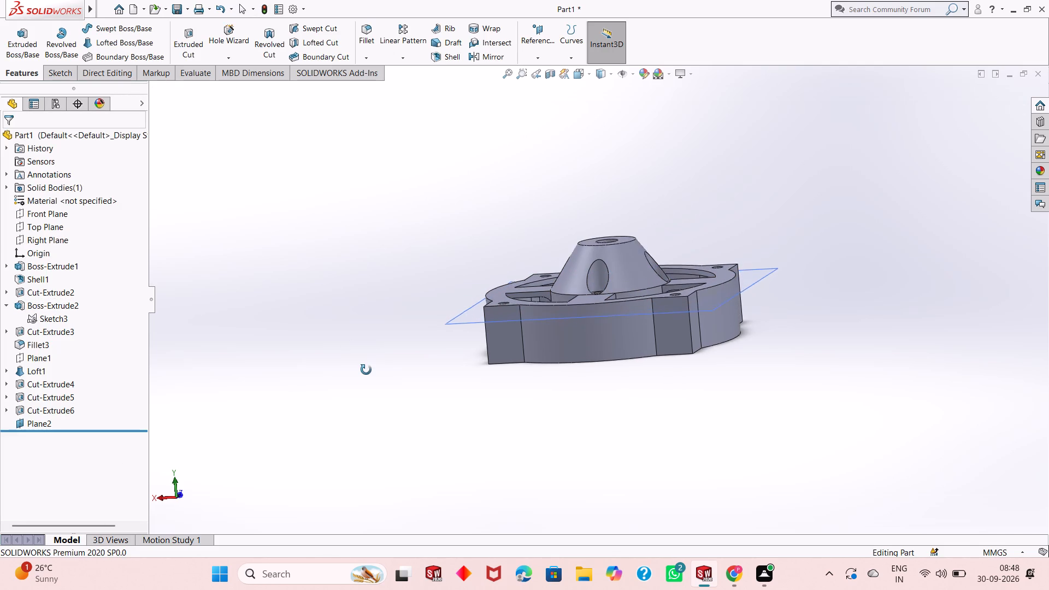
Start a sketch on the 5 mm offset plane below the Top Plane and view it face-on.
middle_drag(366, 370, 358, 416)
scroll(556, 291, down, 4)
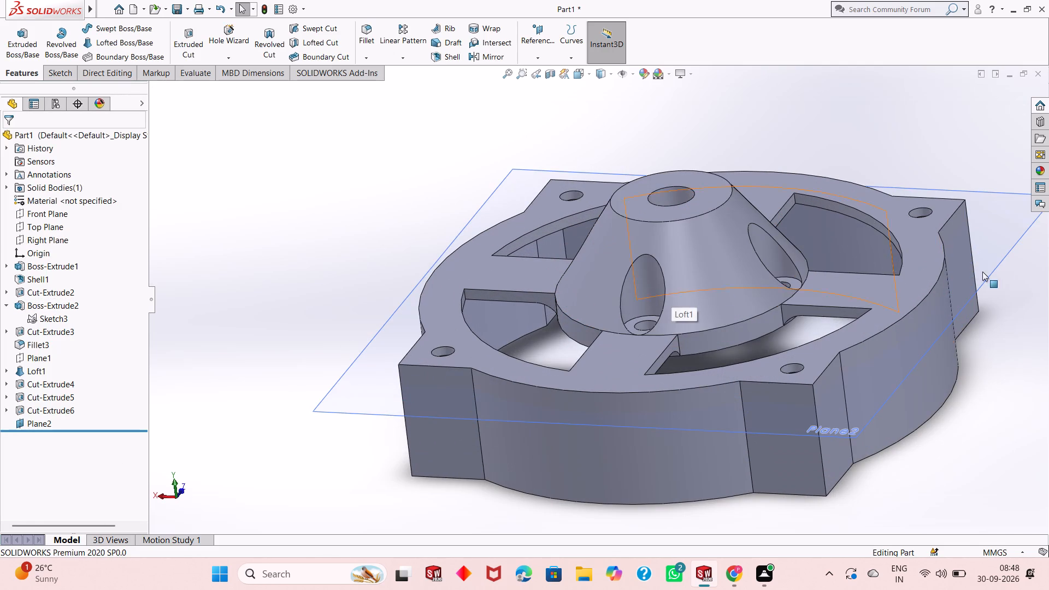
scroll(828, 281, up, 3)
right_click(836, 260)
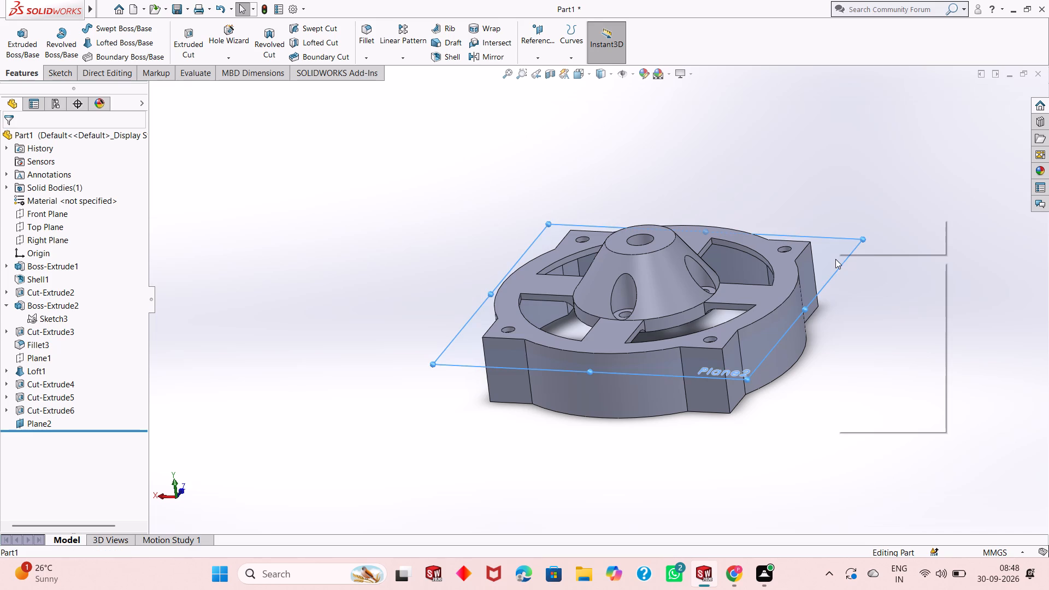
click(856, 243)
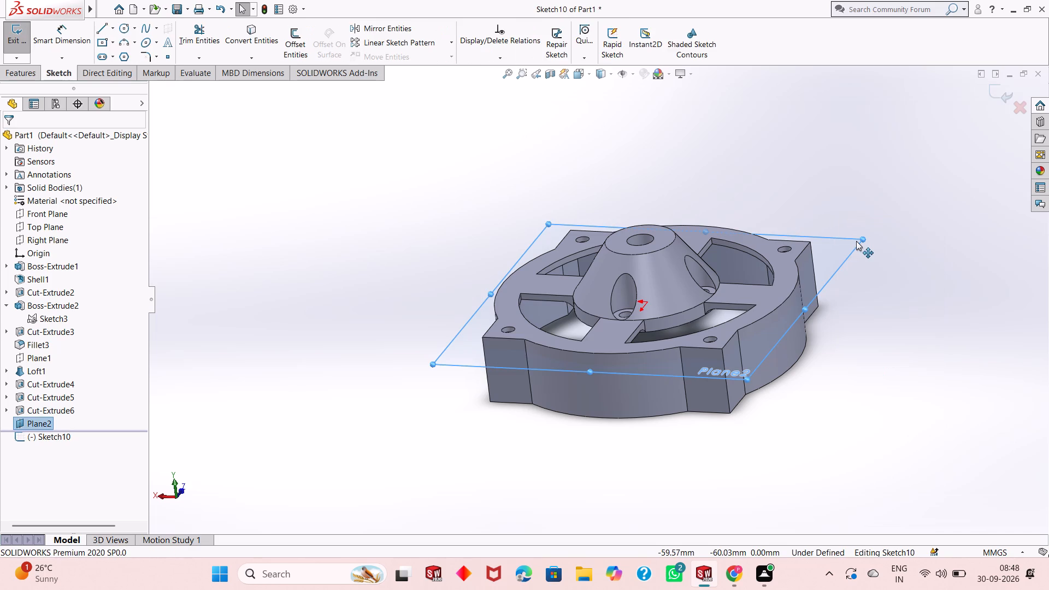
key(ctrl+8)
scroll(588, 292, up, 1)
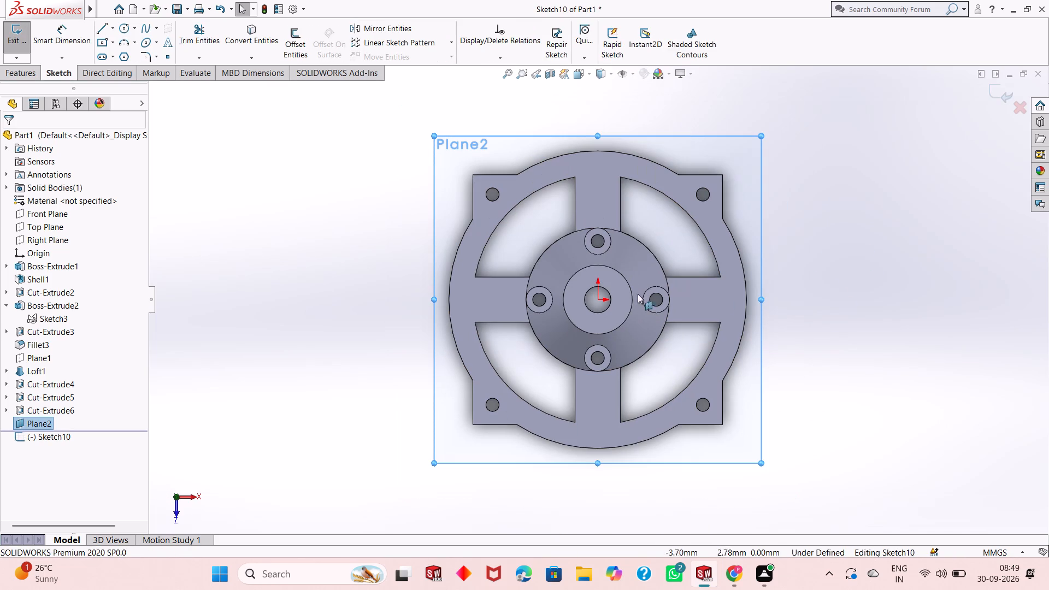
click(786, 286)
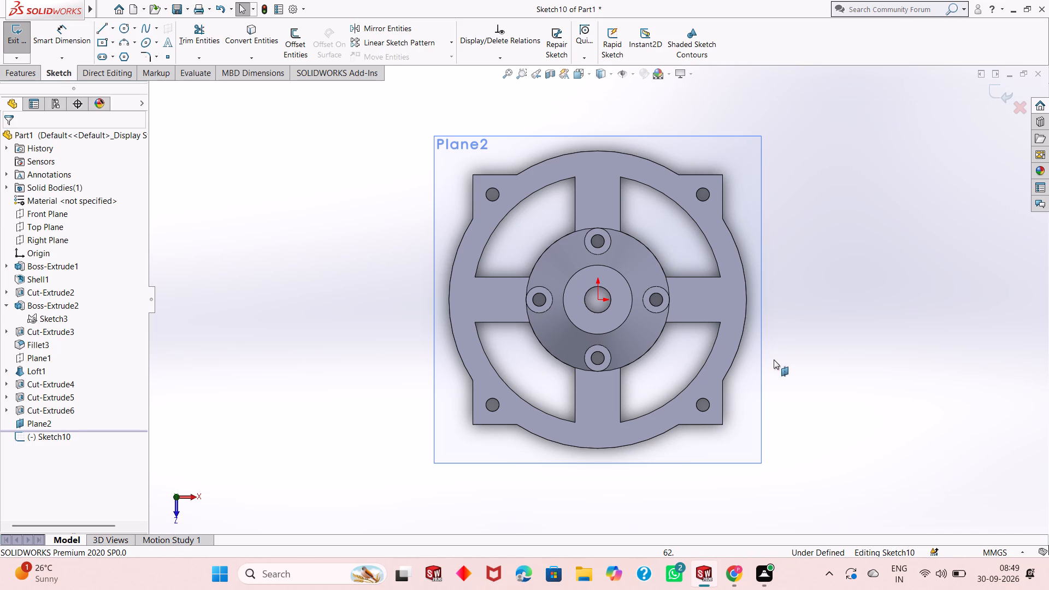
scroll(774, 359, down, 2)
scroll(586, 313, up, 2)
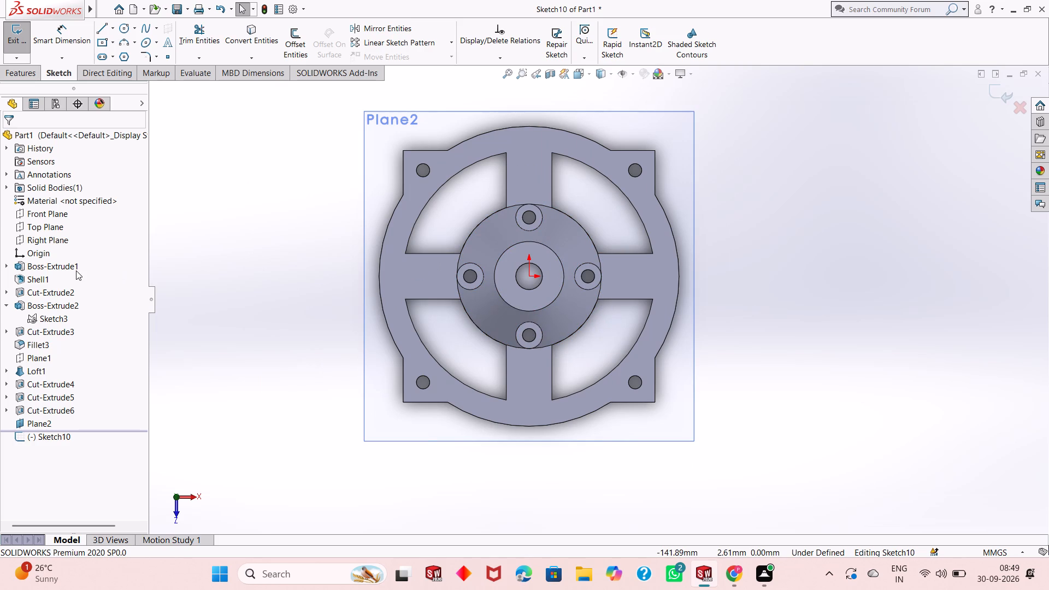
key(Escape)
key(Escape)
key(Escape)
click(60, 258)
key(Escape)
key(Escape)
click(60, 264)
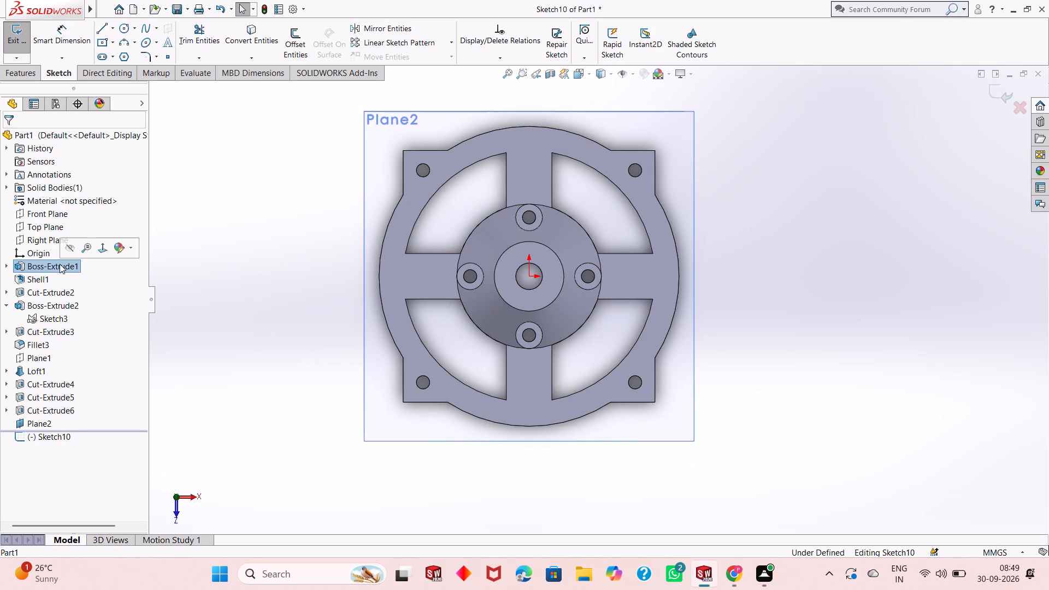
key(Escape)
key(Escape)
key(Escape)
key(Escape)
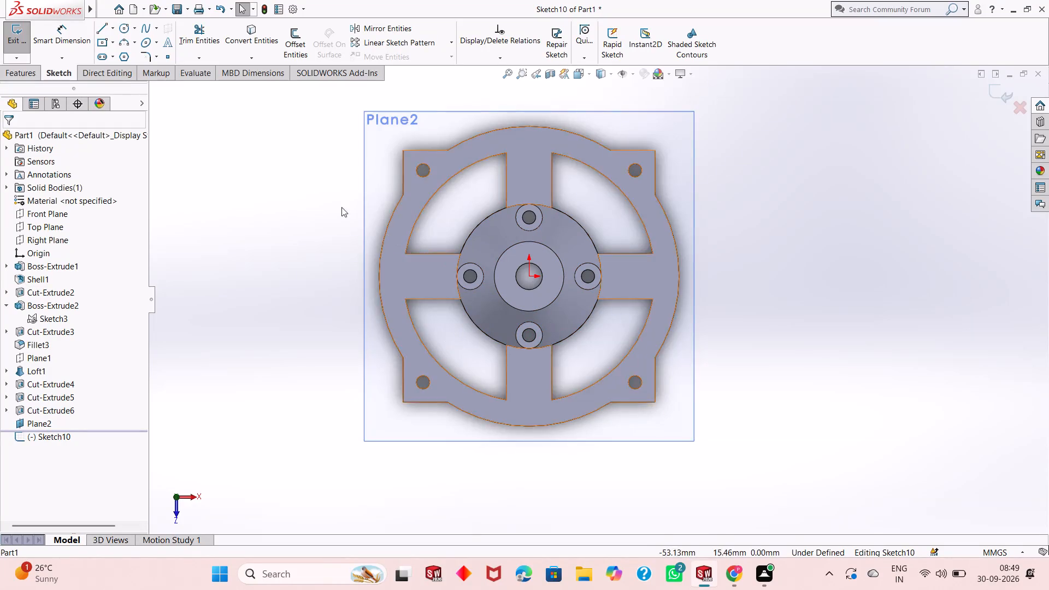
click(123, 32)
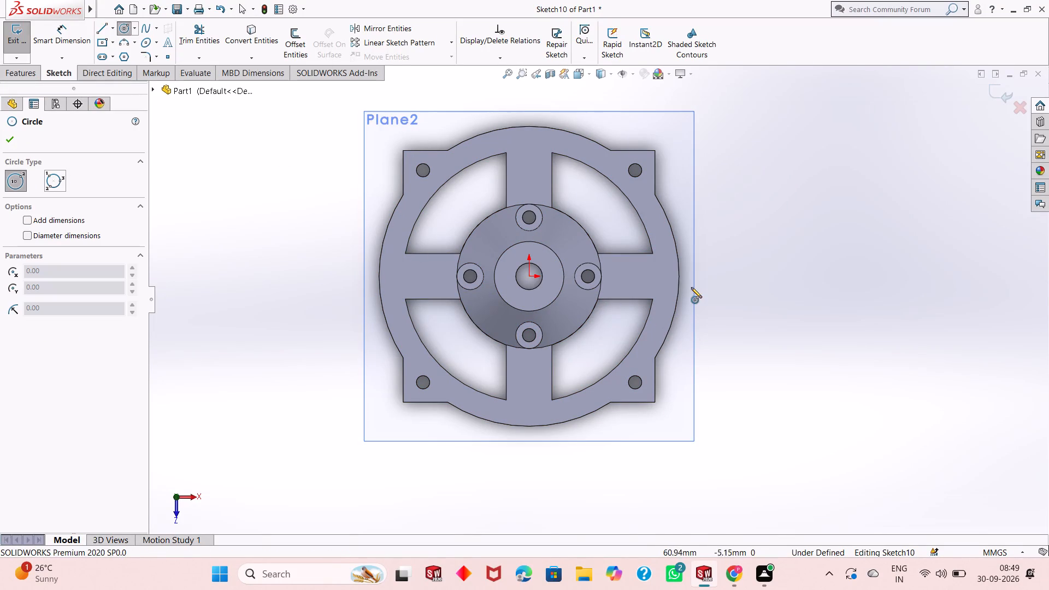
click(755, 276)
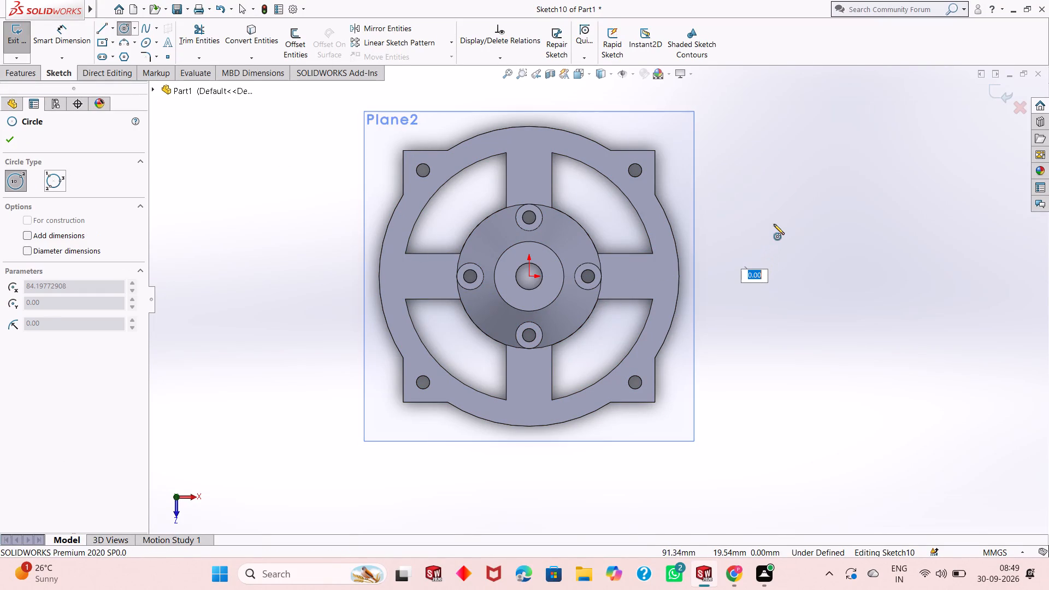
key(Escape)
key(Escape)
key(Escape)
Sketch two circles outside the housing on opposite sides, centred level with the origin, about 29 mm and 31 mm in diameter.
click(123, 25)
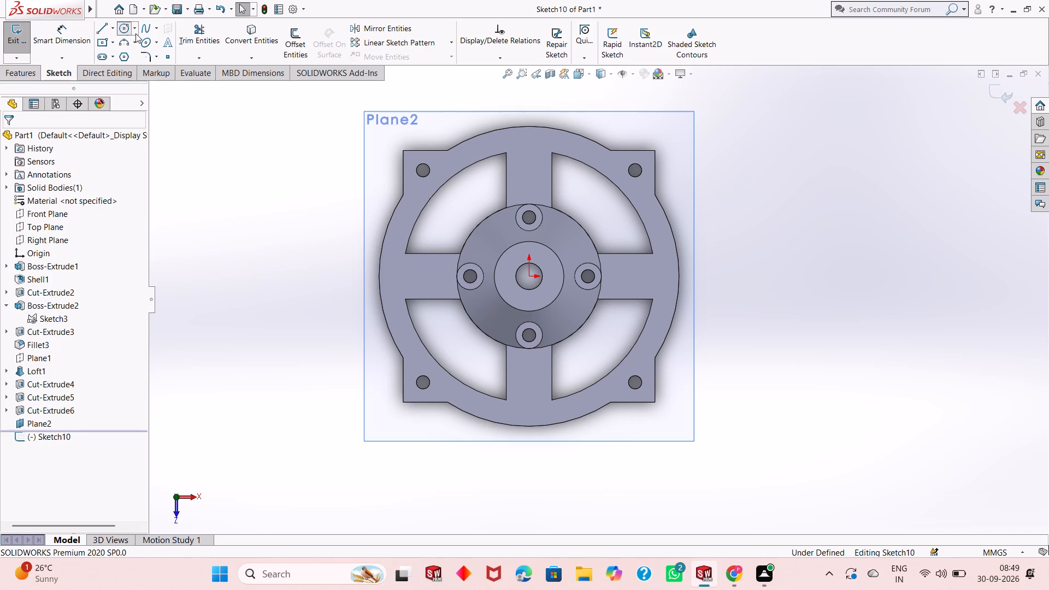
click(731, 278)
click(741, 238)
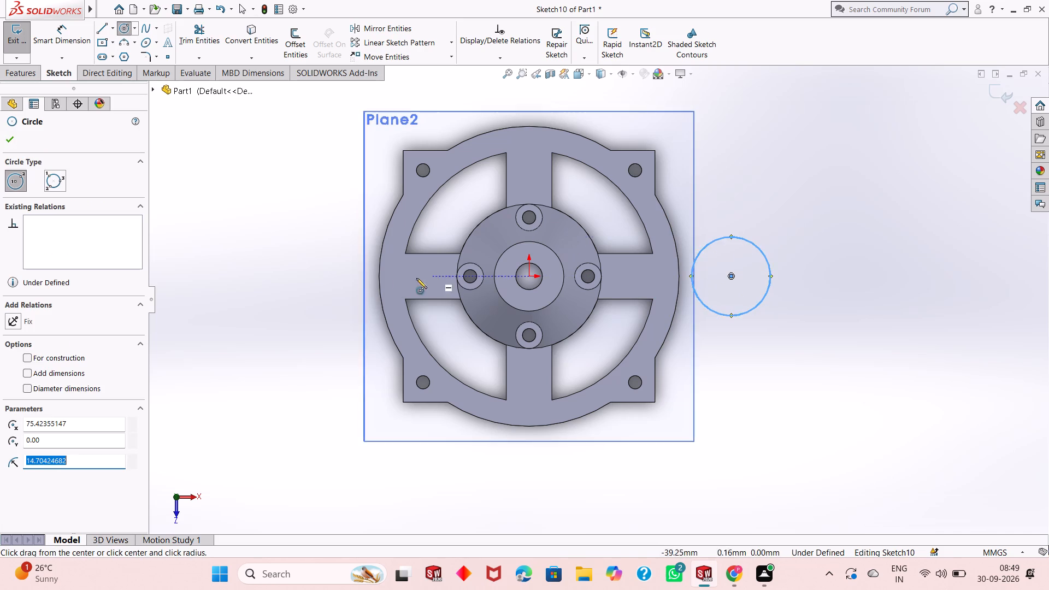
click(295, 278)
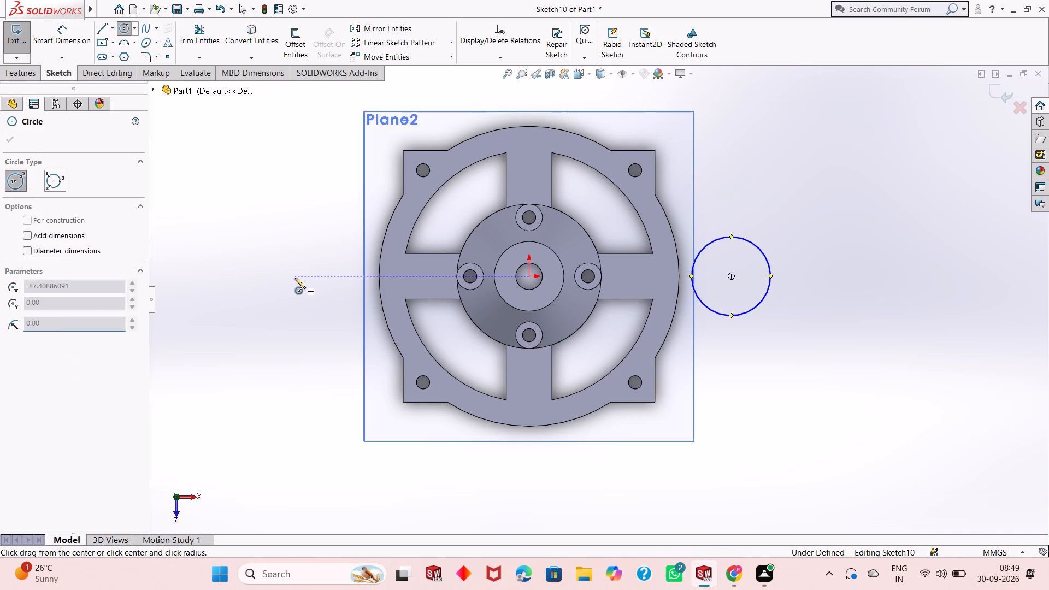
click(295, 235)
key(Escape)
key(Escape)
key(Escape)
Dimension both circles to a 26 mm diameter.
click(73, 46)
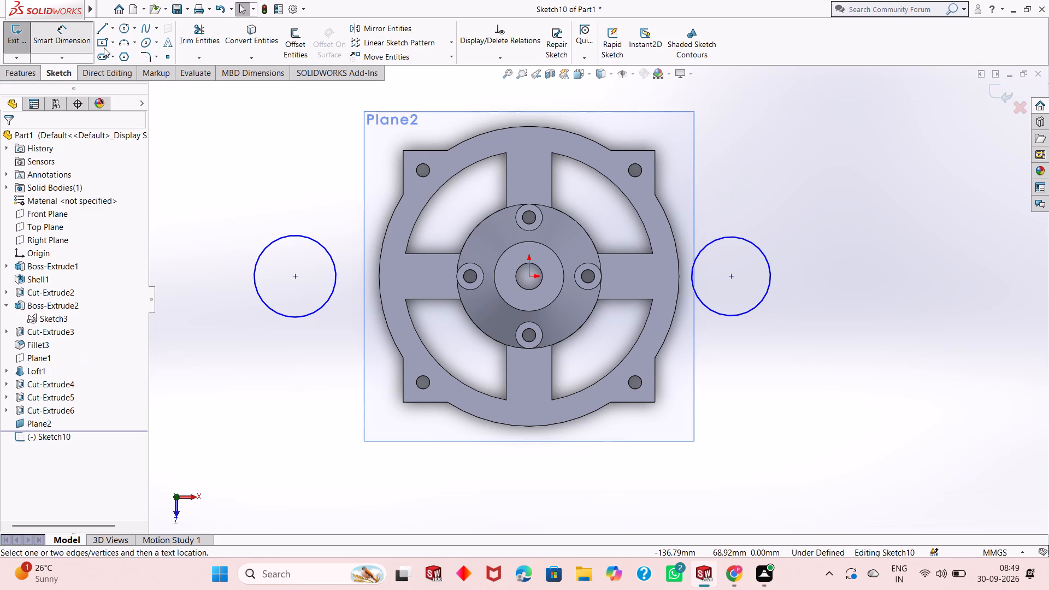
click(738, 312)
click(872, 417)
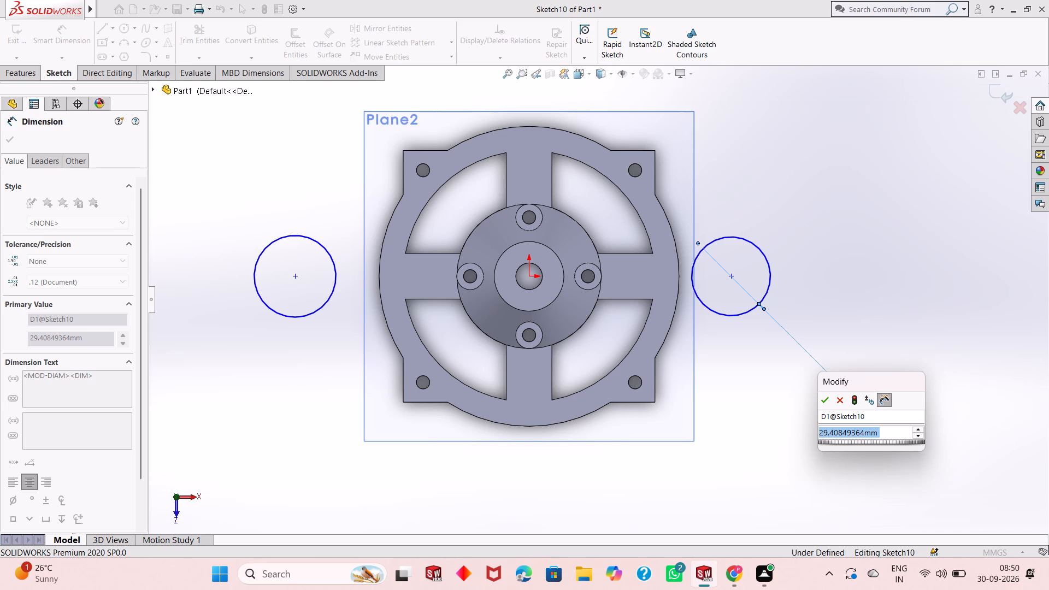
text(26)
key(Return)
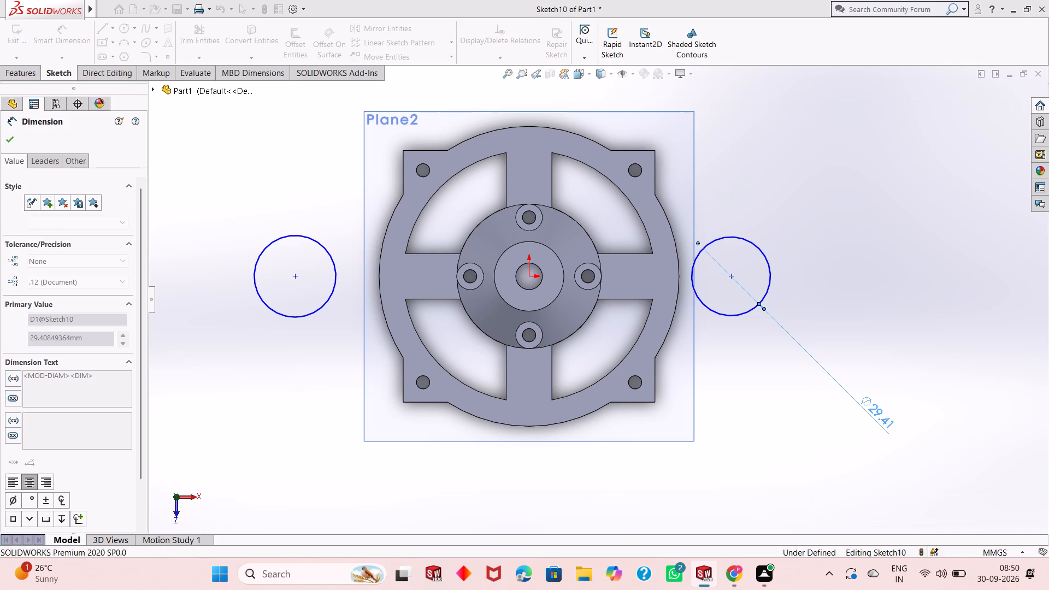
click(284, 317)
click(271, 362)
text(26)
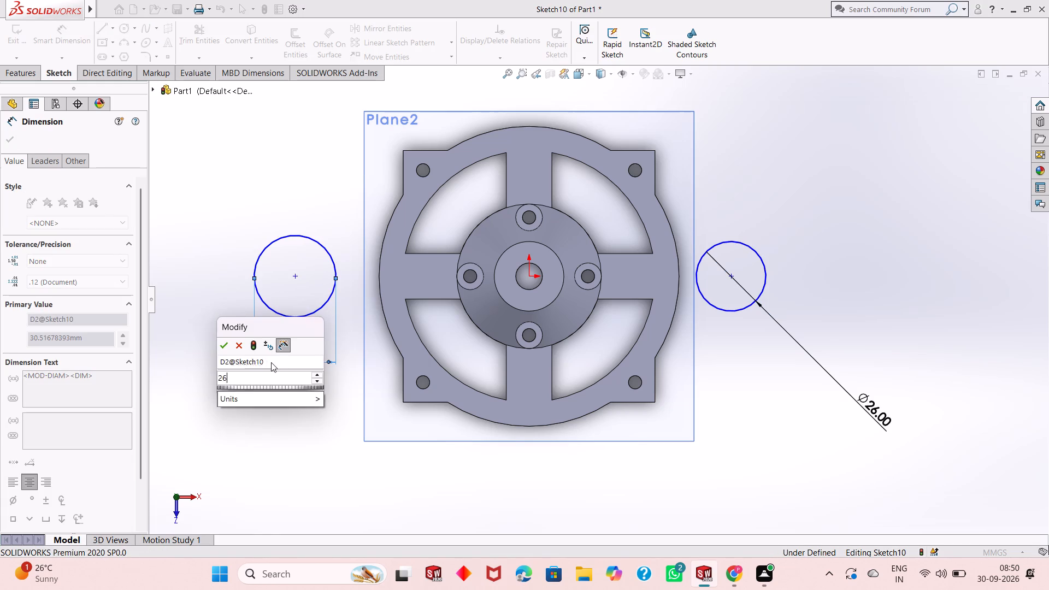
key(Return)
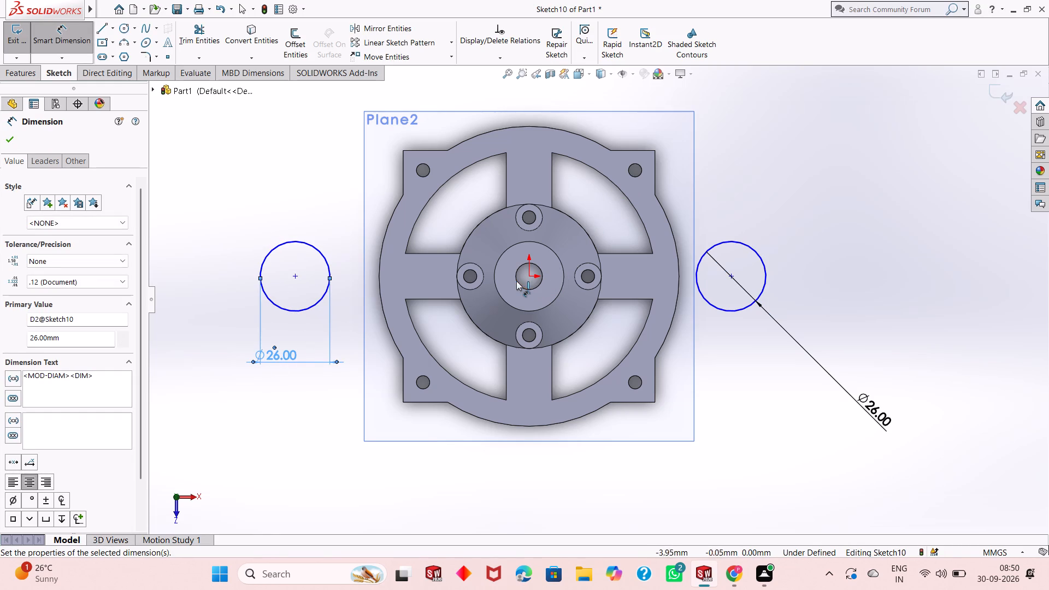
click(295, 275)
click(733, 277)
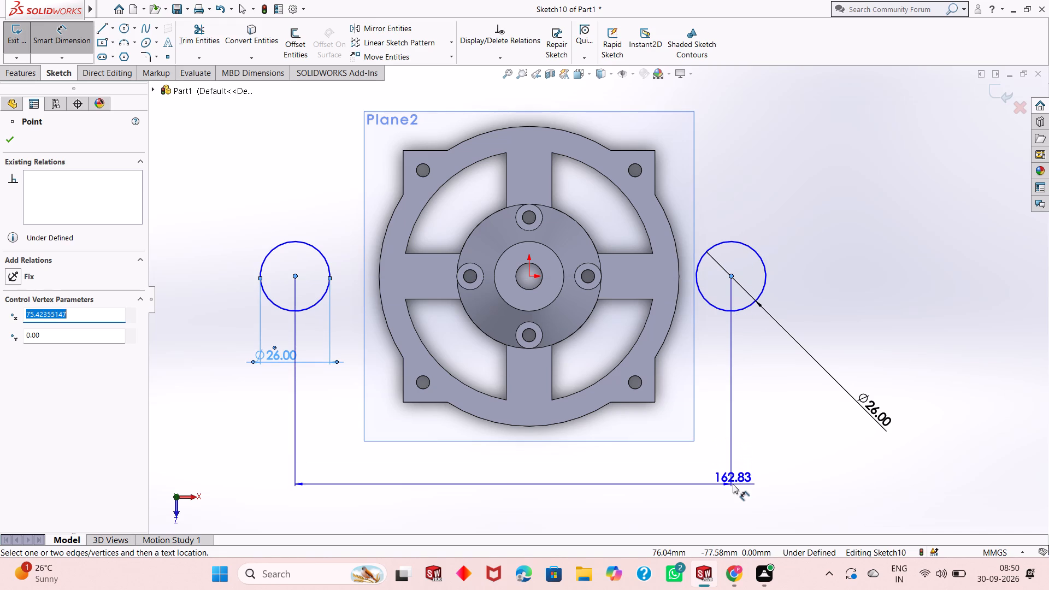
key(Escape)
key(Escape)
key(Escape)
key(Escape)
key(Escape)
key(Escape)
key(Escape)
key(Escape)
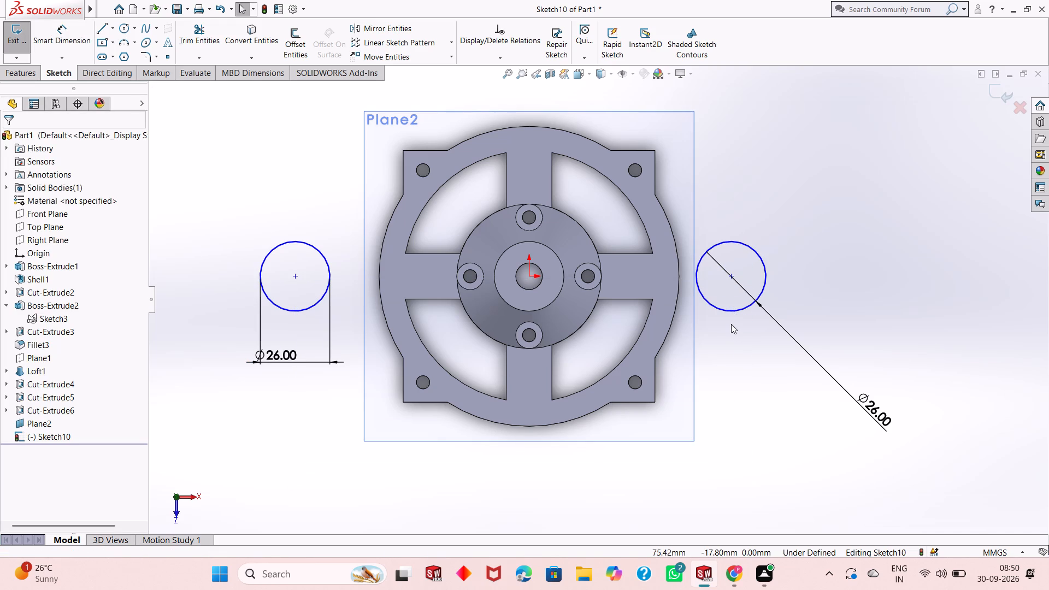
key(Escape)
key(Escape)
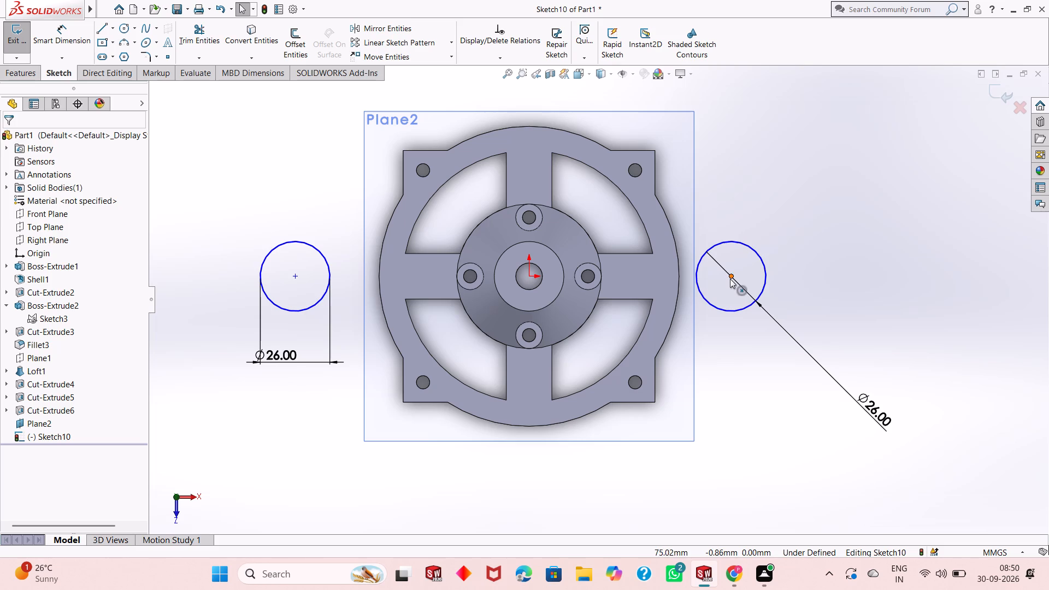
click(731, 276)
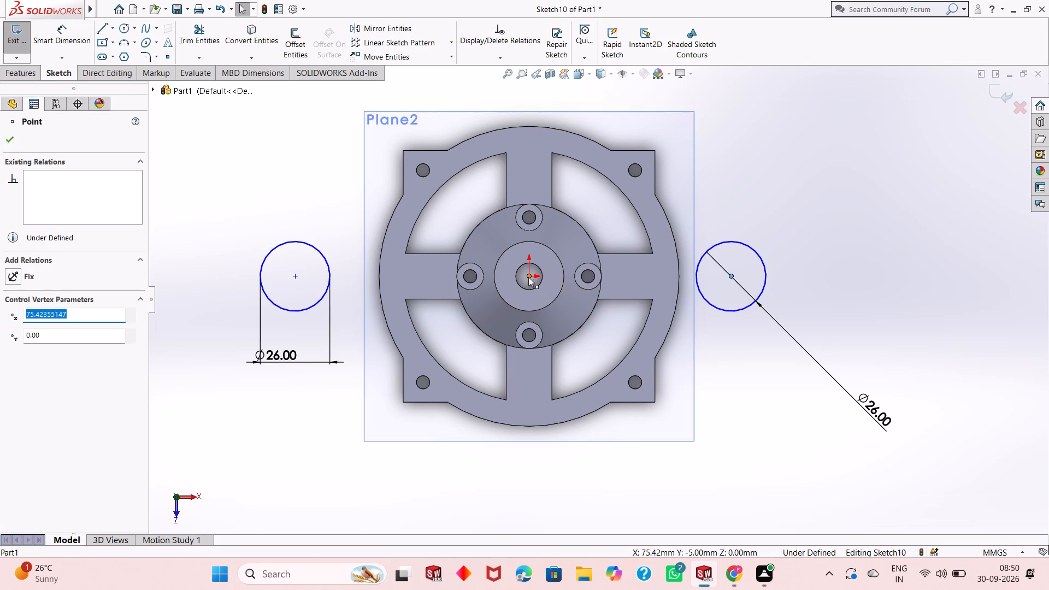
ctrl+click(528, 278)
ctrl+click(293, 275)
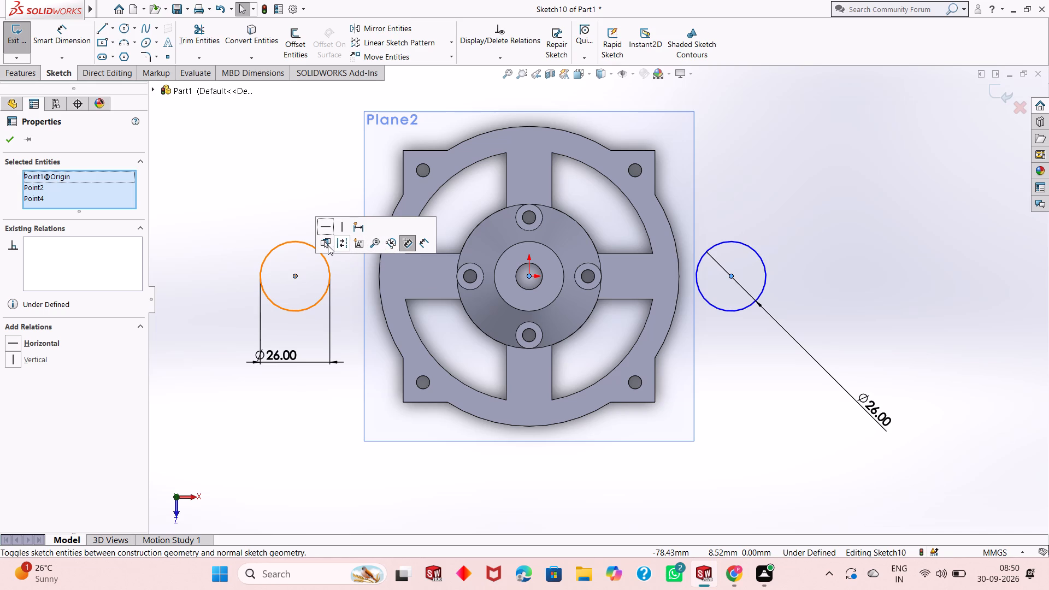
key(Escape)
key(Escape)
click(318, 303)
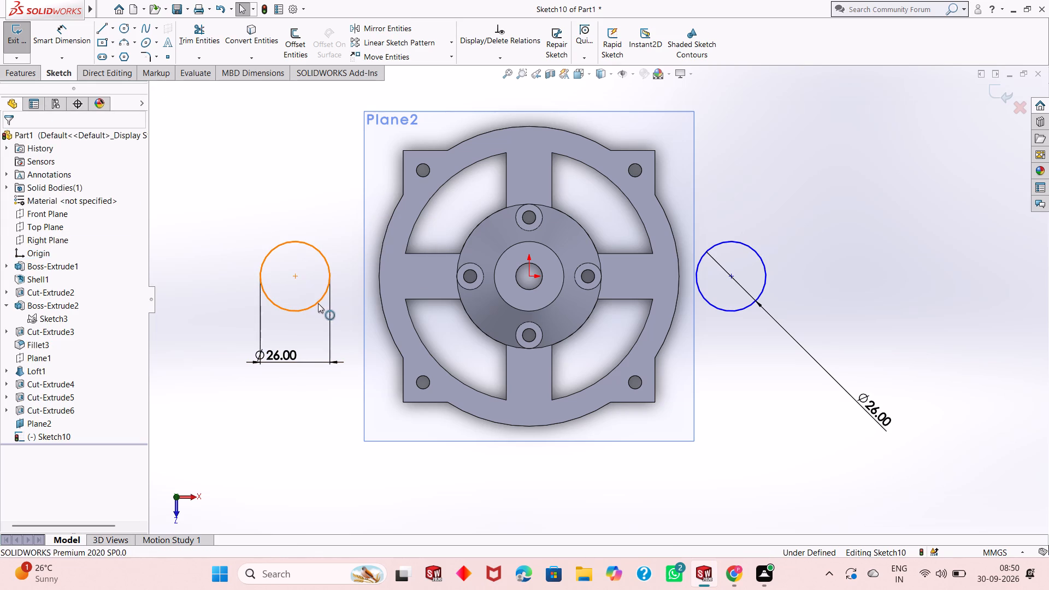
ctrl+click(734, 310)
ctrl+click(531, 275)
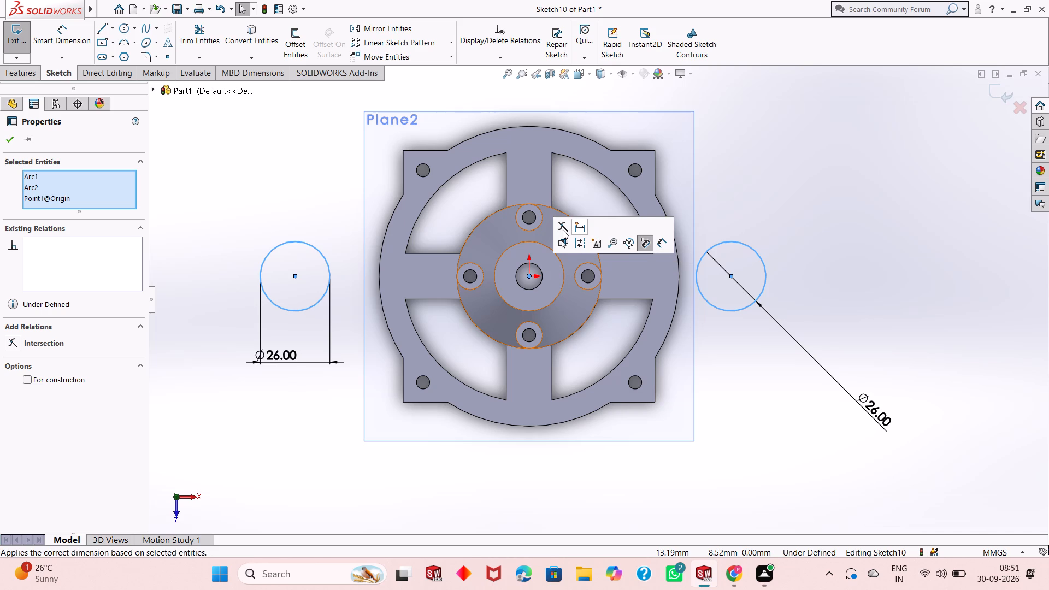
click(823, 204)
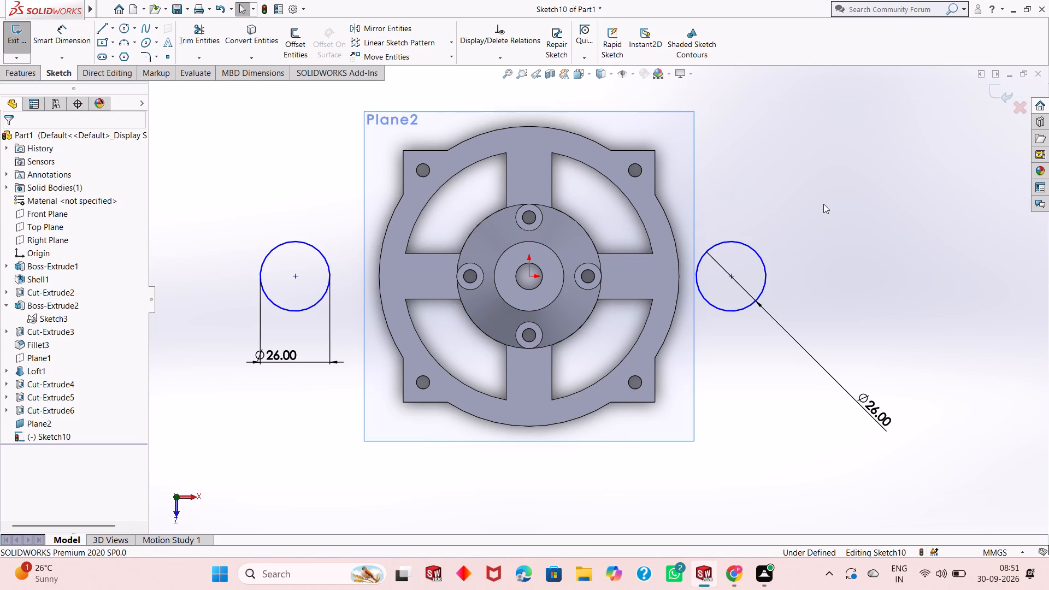
Dimension the horizontal distance between the two circle centres as 94+70, giving 164 mm.
click(81, 39)
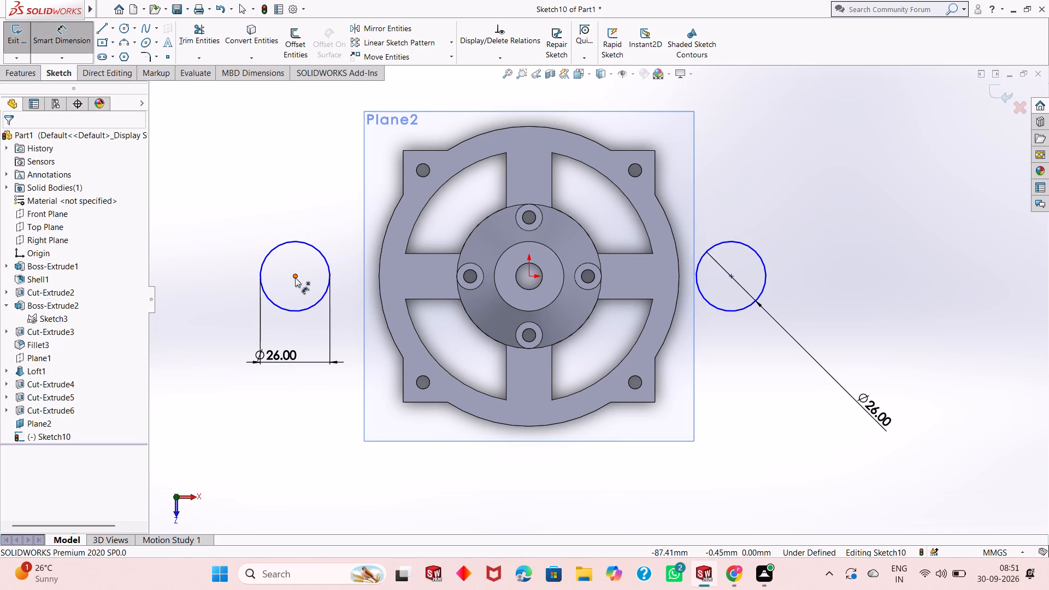
click(295, 278)
click(733, 279)
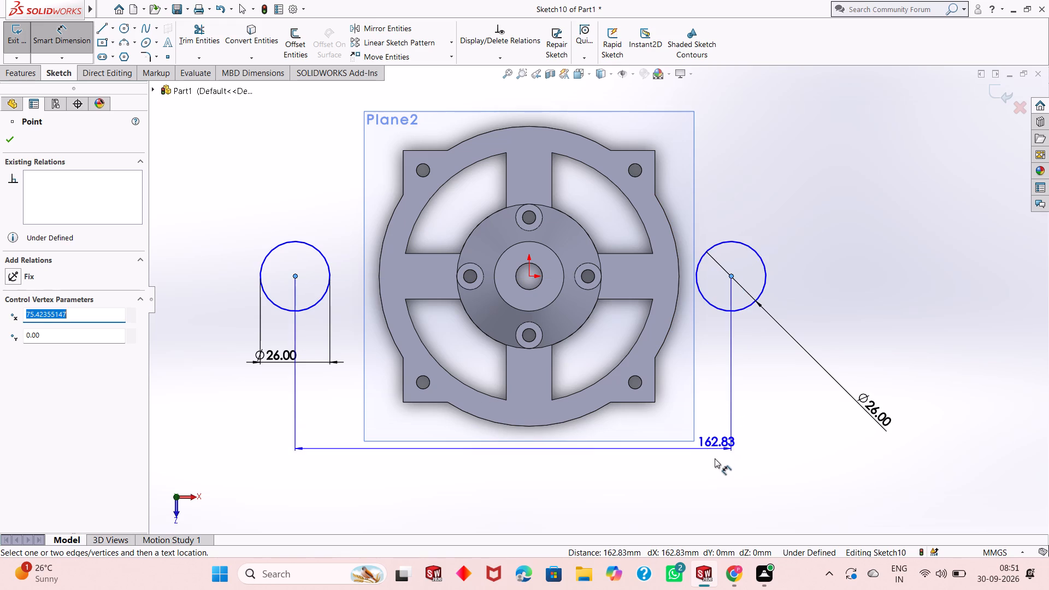
click(715, 464)
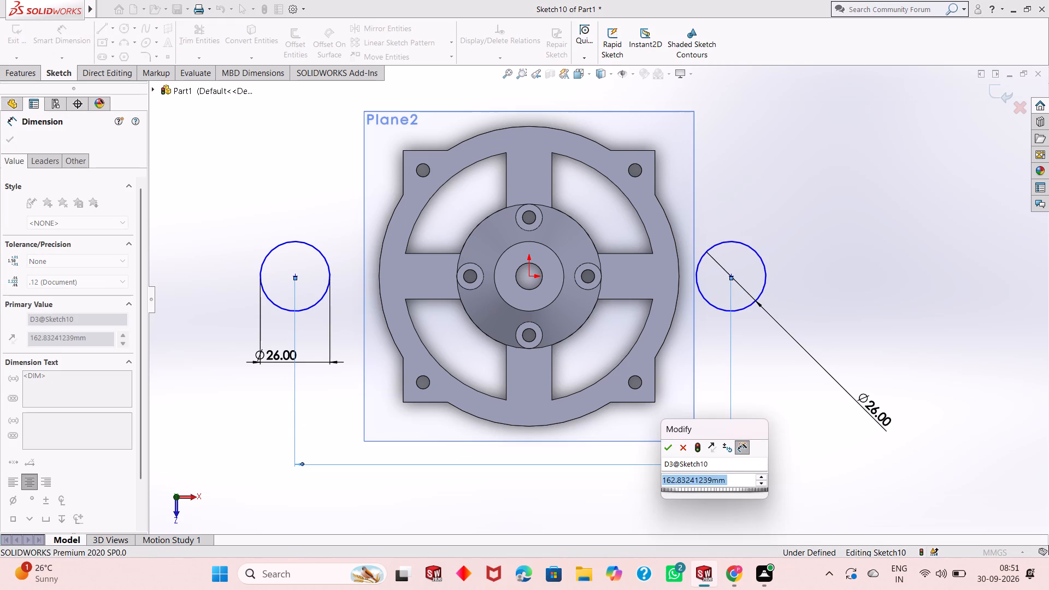
text(94)
text(+70)
key(Return)
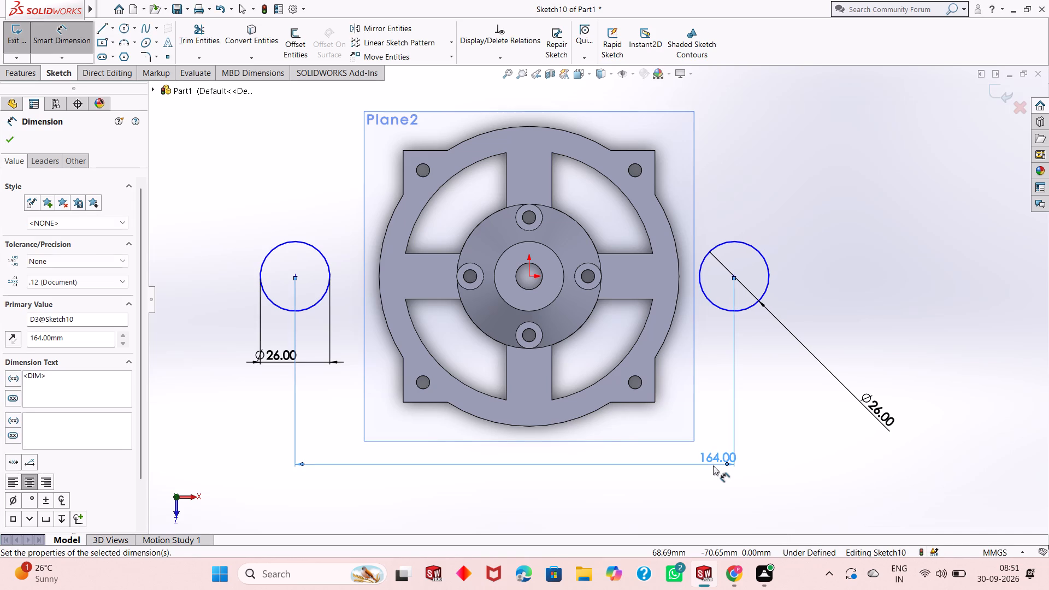
Dimension the left circle's centre from the origin as 164/2, giving 82 mm.
click(296, 275)
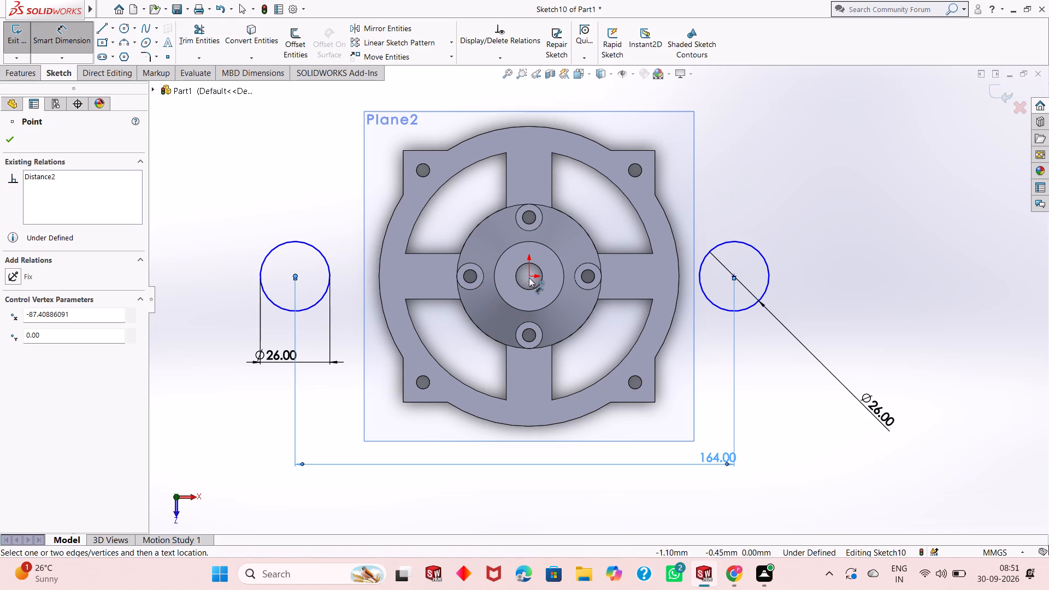
click(529, 278)
click(532, 510)
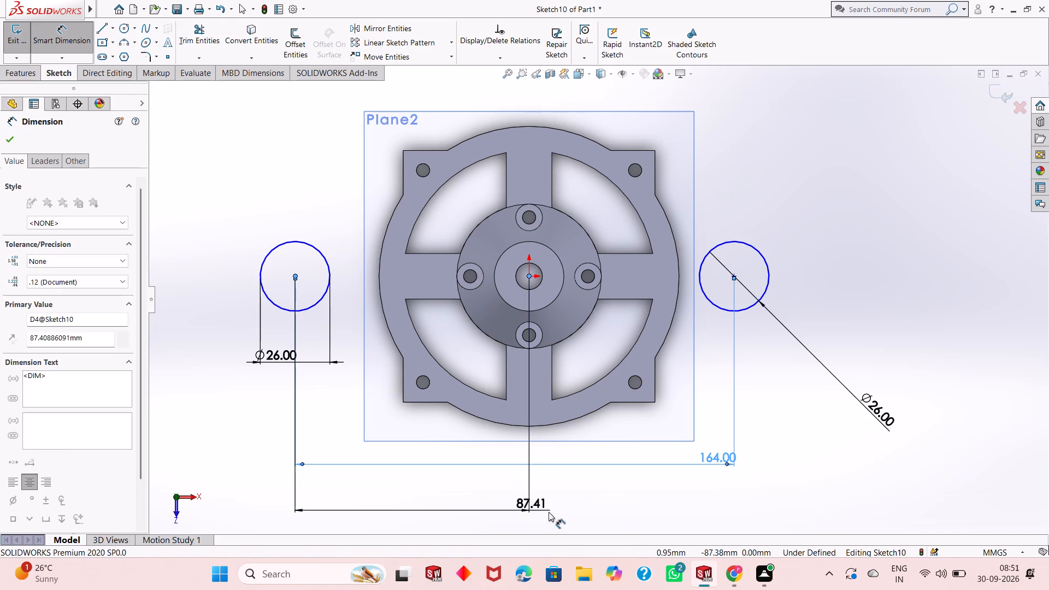
text(164/2)
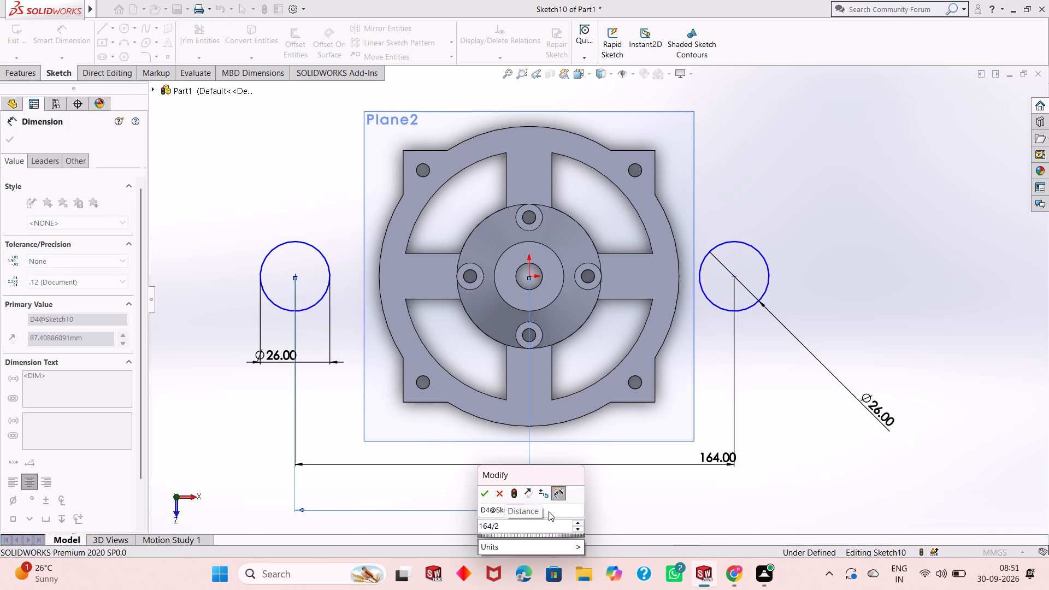
key(Return)
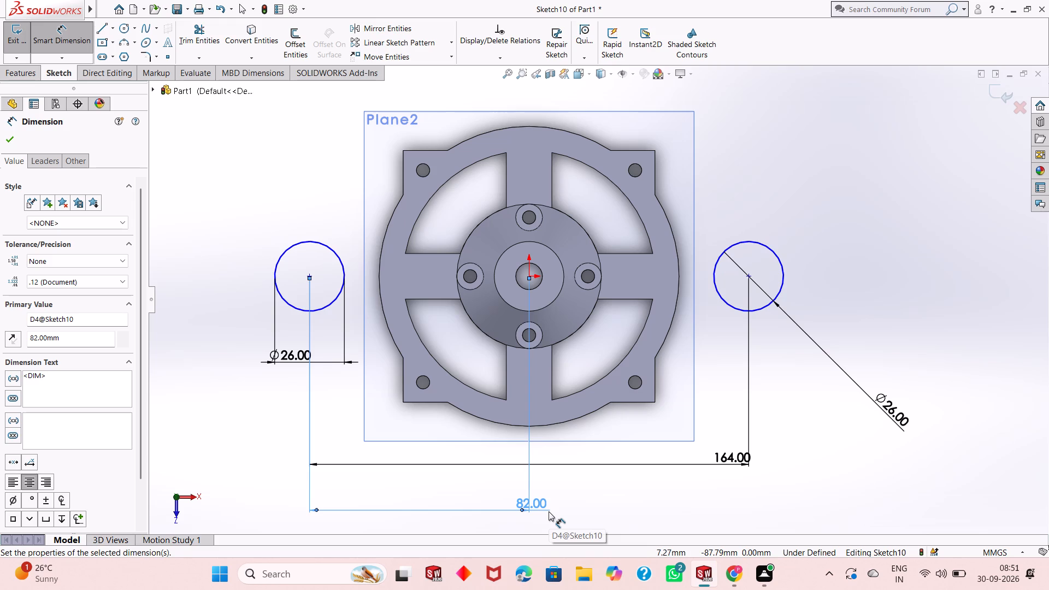
Dimension the right circle's centre vertically to the outer right corner of the lower spoke, accepting the existing distance.
click(749, 276)
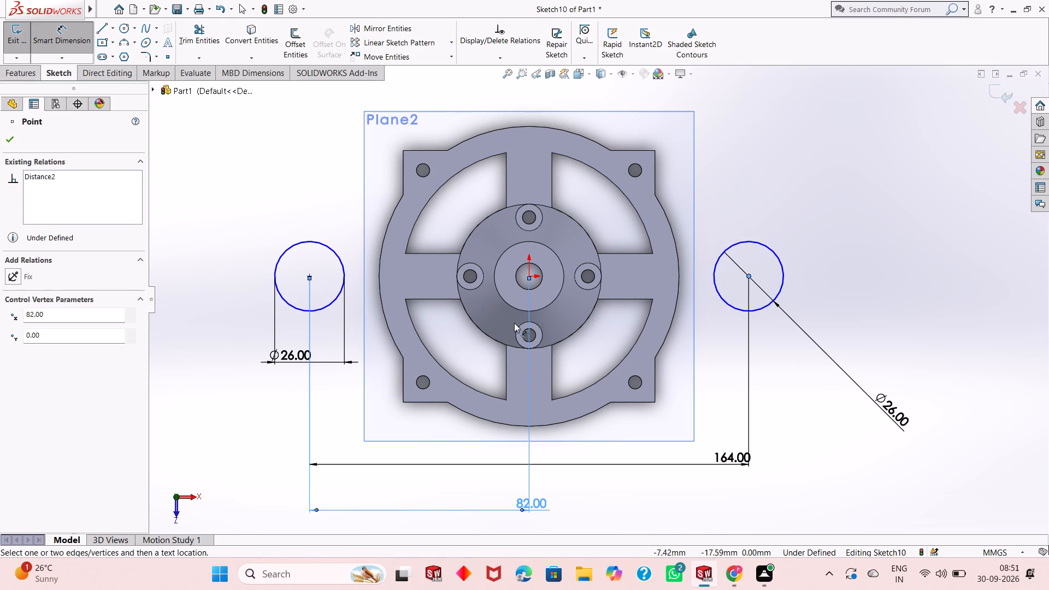
click(550, 400)
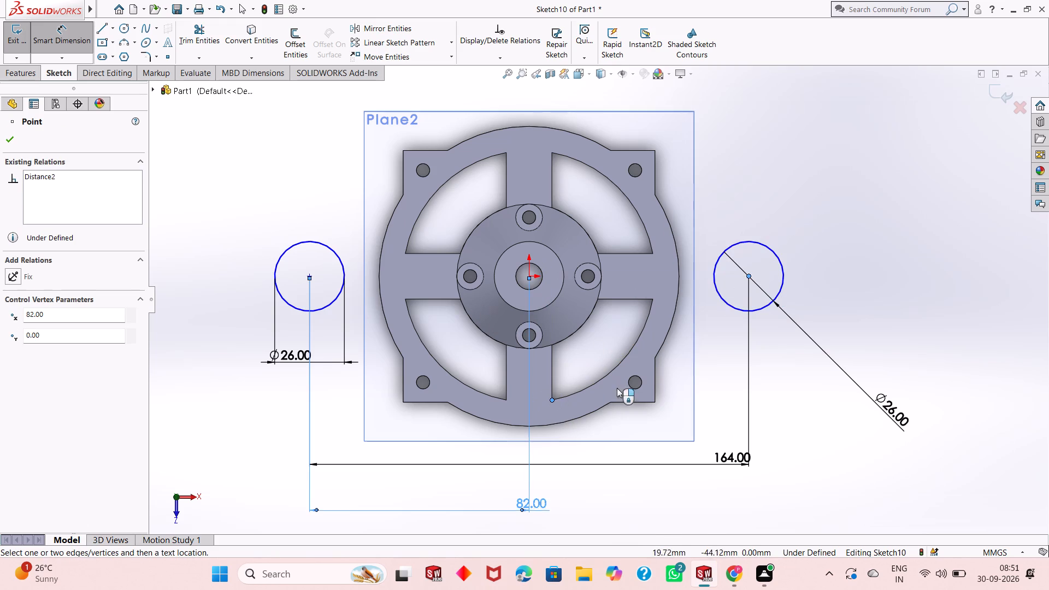
click(891, 347)
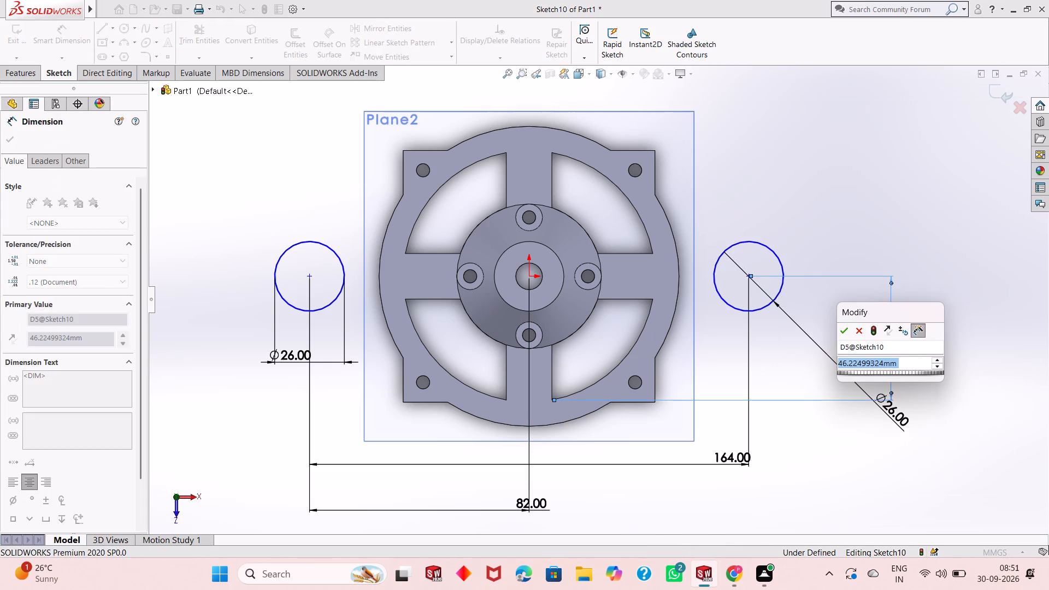
click(842, 330)
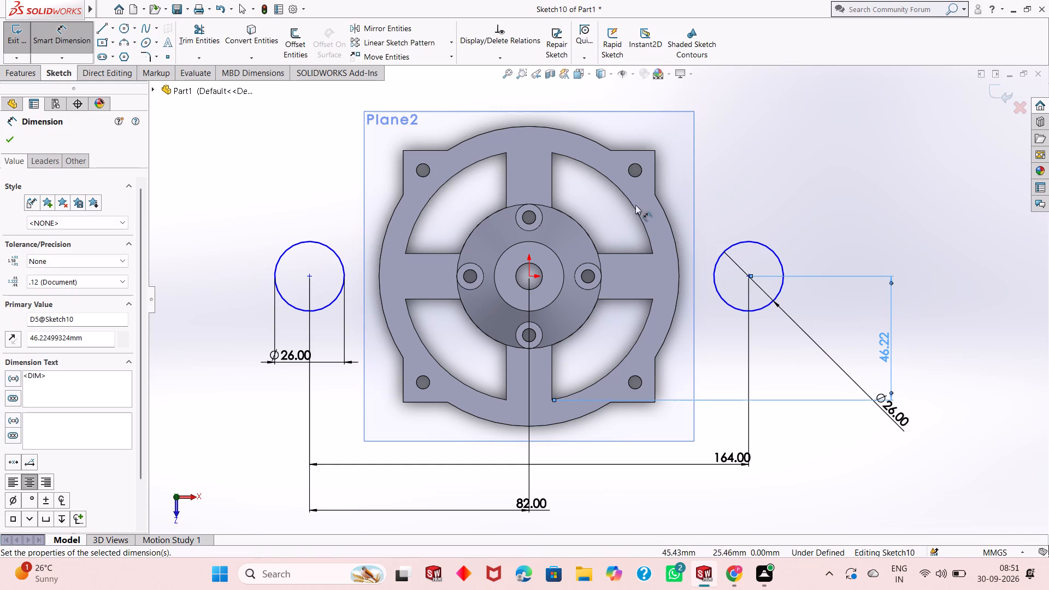
Dimension the left circle's centre vertically to the outer left corner of the upper spoke, accepting the existing distance.
click(310, 275)
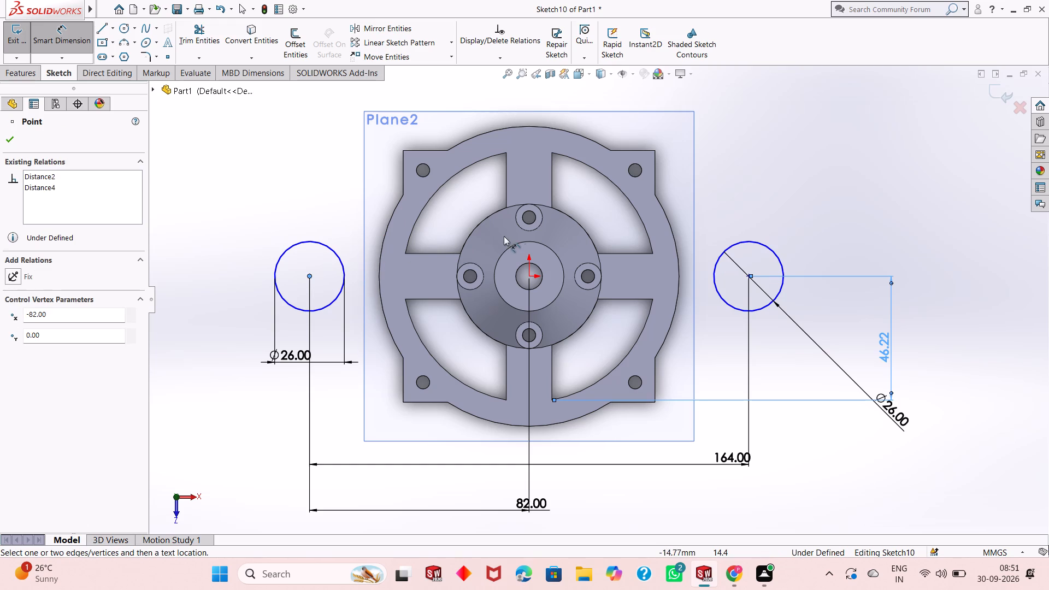
ctrl+click(531, 241)
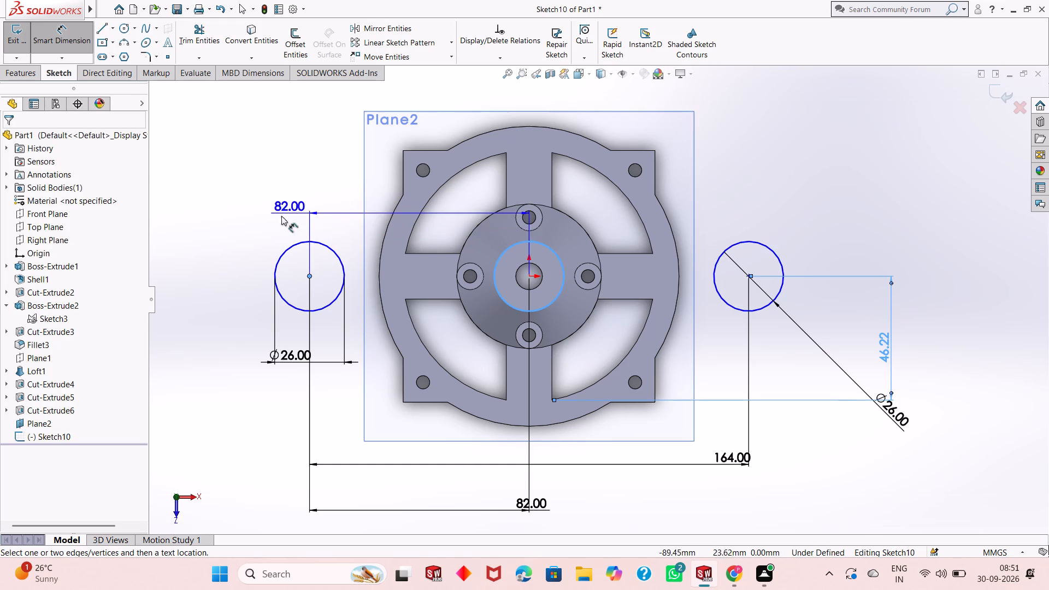
key(Escape)
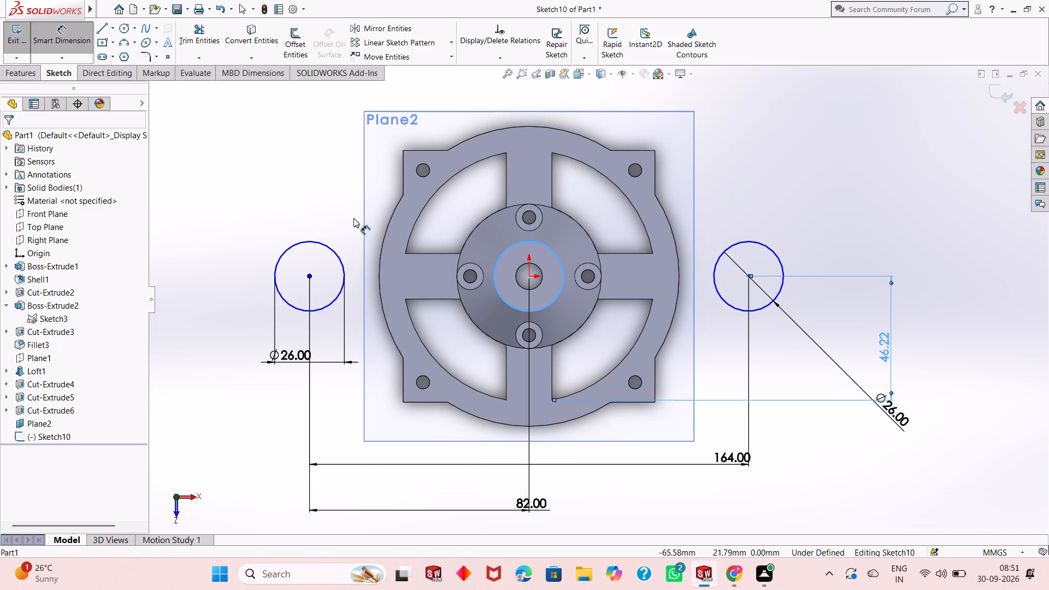
click(506, 153)
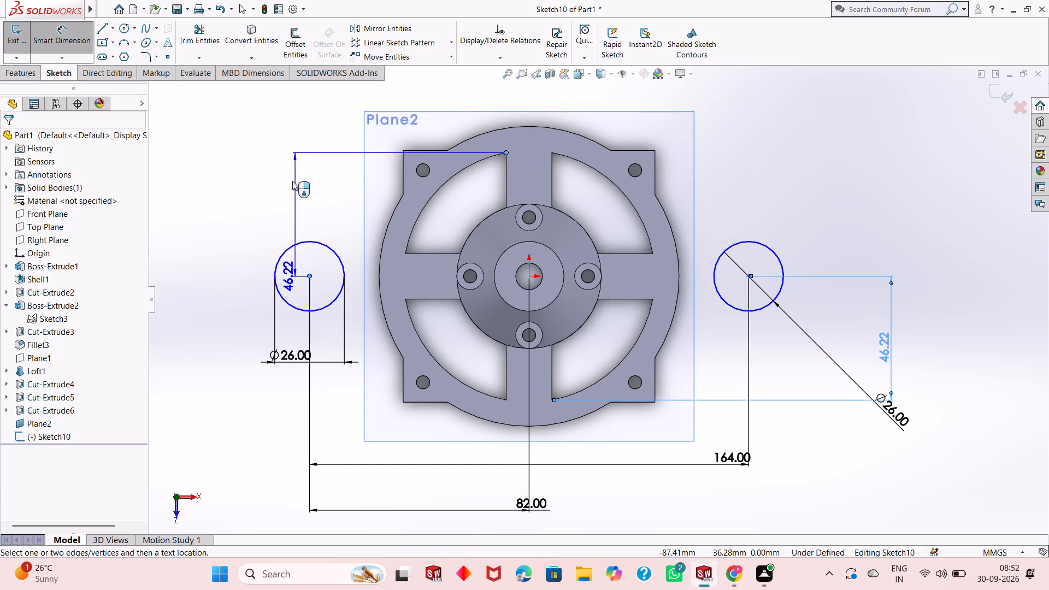
click(292, 181)
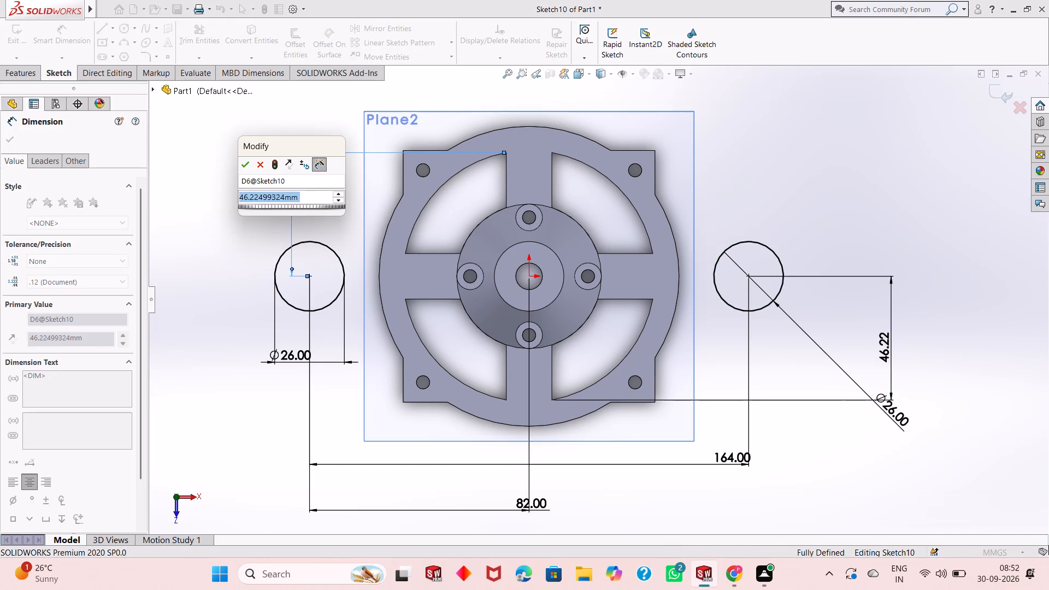
click(241, 166)
right_click(208, 235)
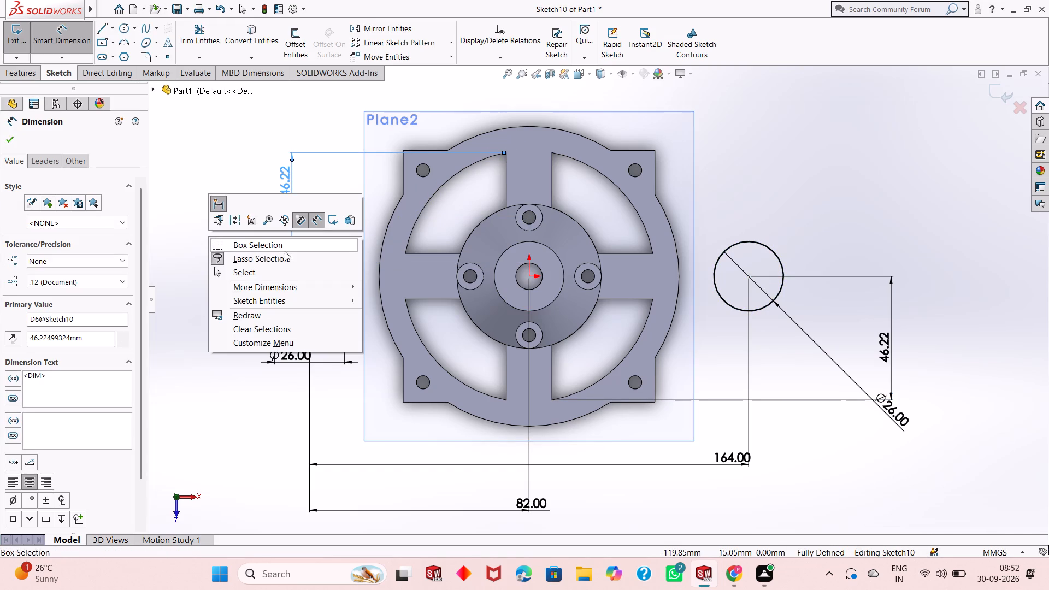
click(285, 265)
right_click(269, 244)
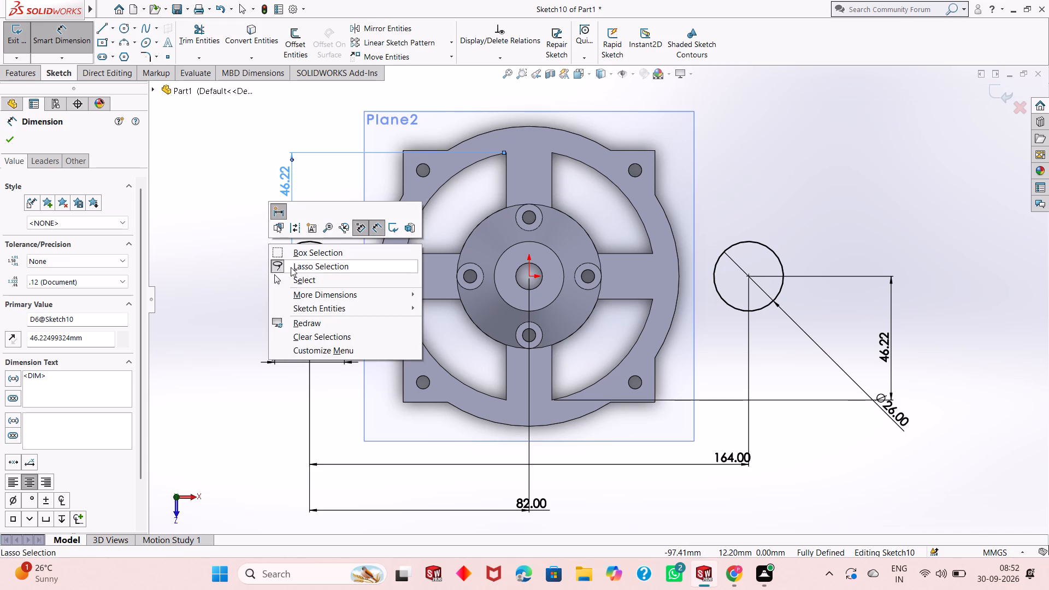
click(291, 267)
right_click(225, 214)
click(258, 252)
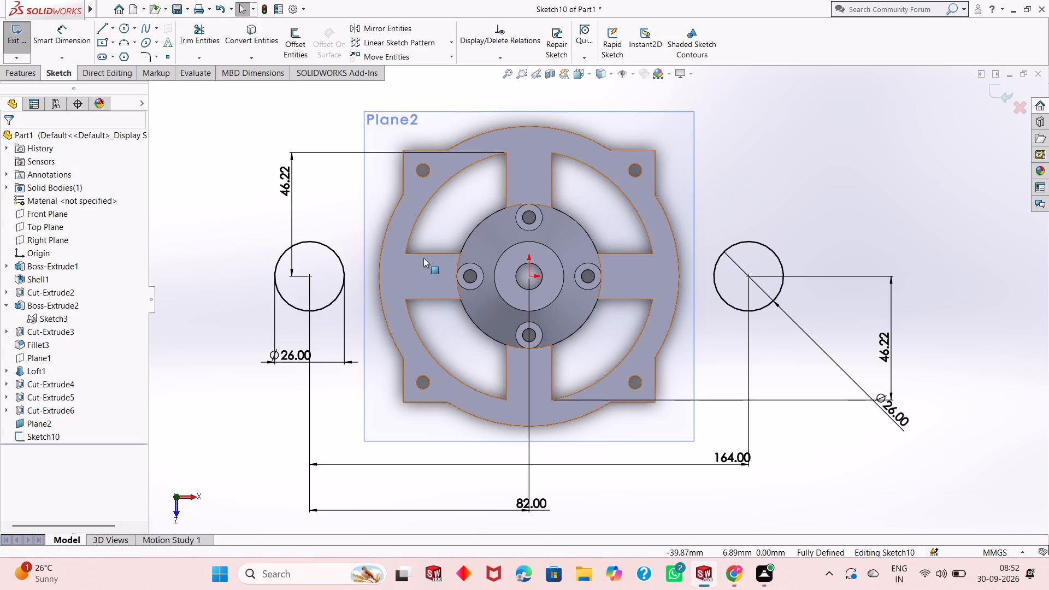
Sketch two lines about 44 mm long from the right circle's upper and lower edges to the housing's right-side corners where rim meets flange.
scroll(416, 236, up, 2)
scroll(609, 305, down, 1)
click(739, 218)
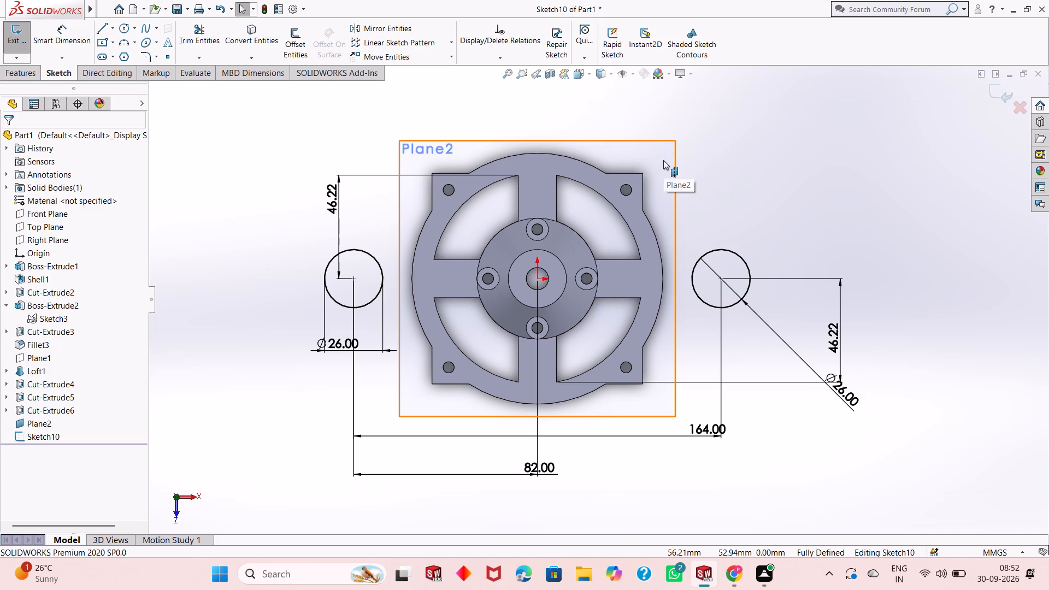
click(102, 27)
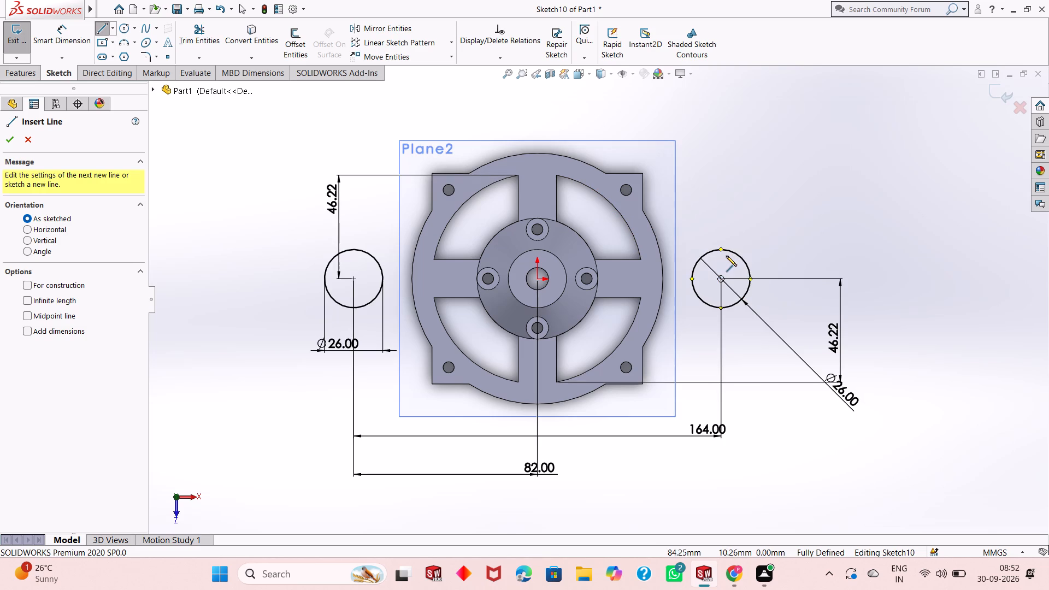
click(728, 249)
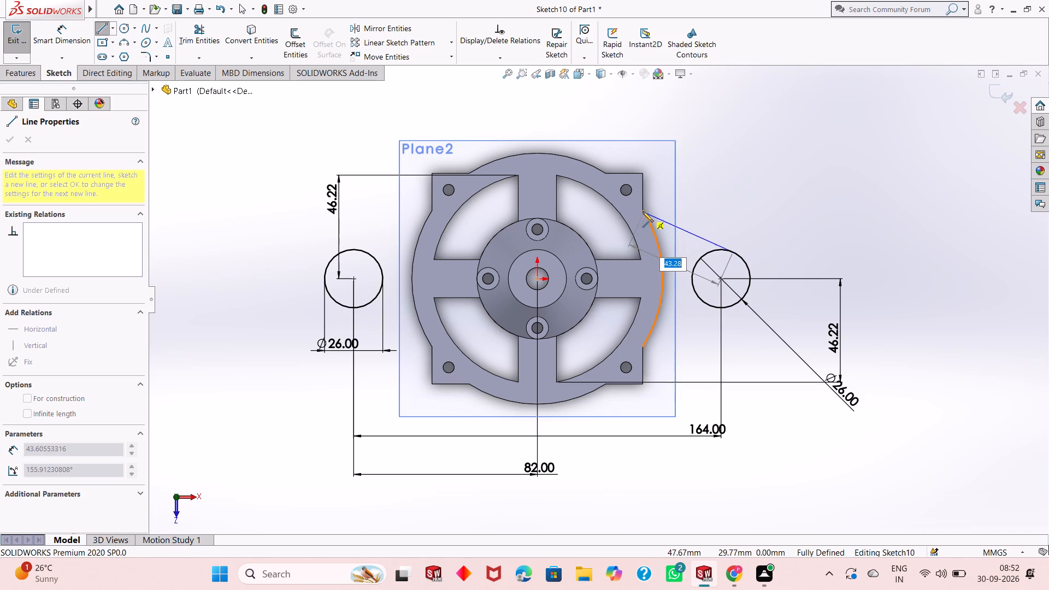
click(642, 211)
right_click(781, 185)
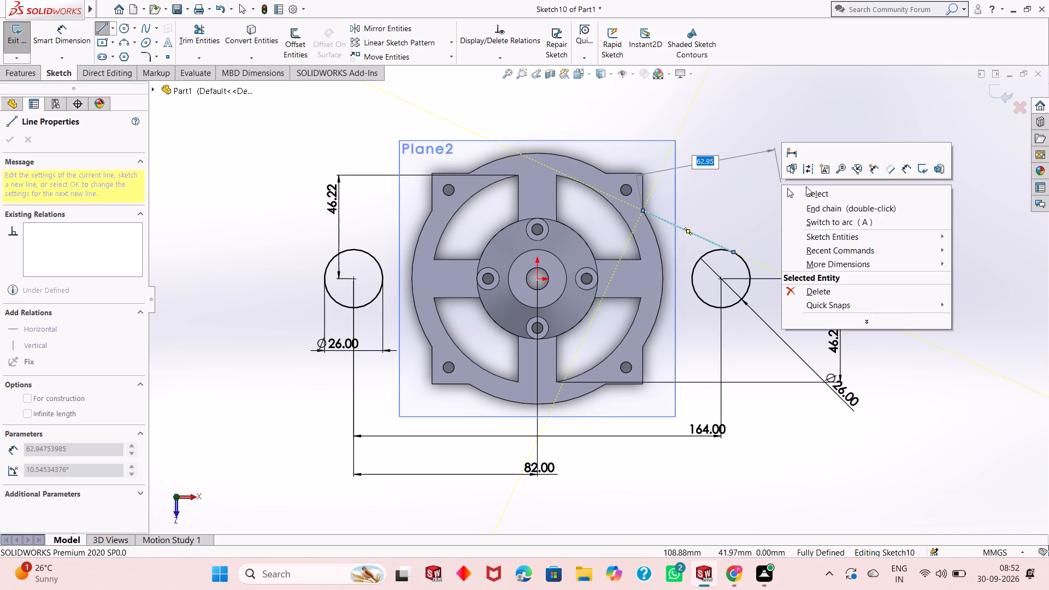
click(810, 191)
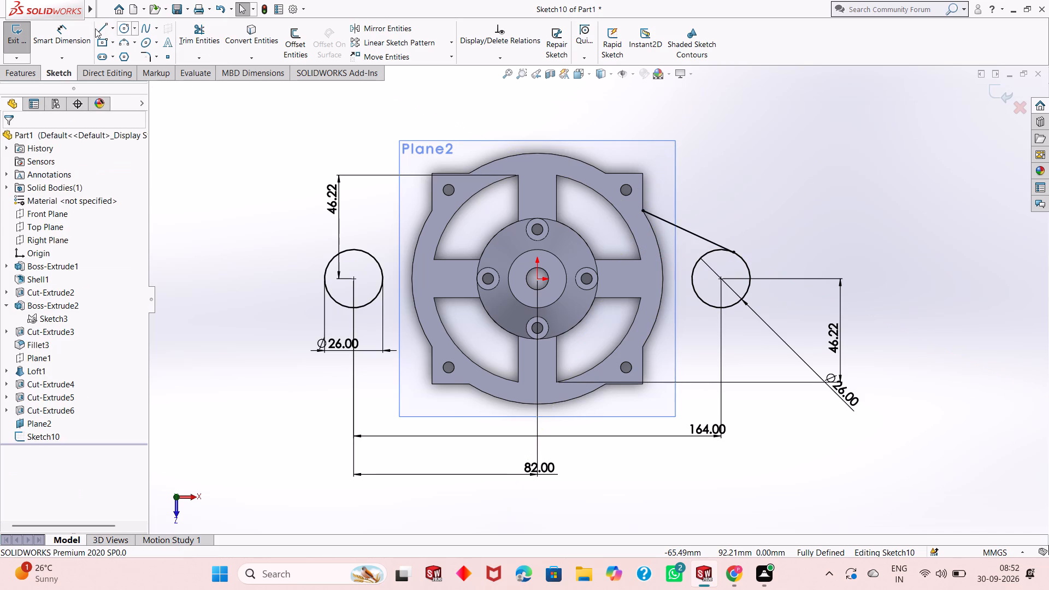
click(101, 27)
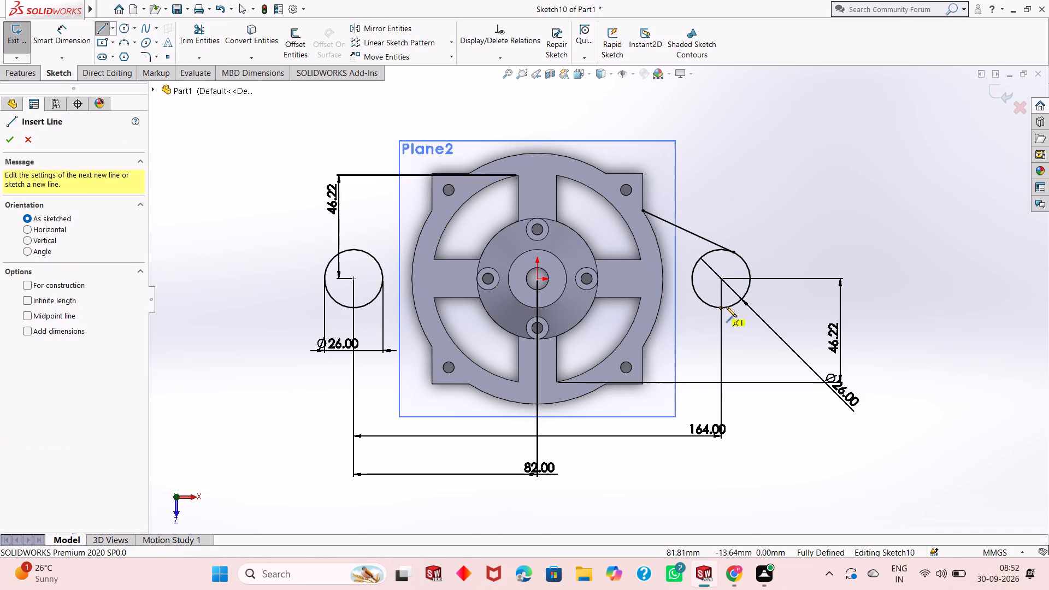
click(731, 305)
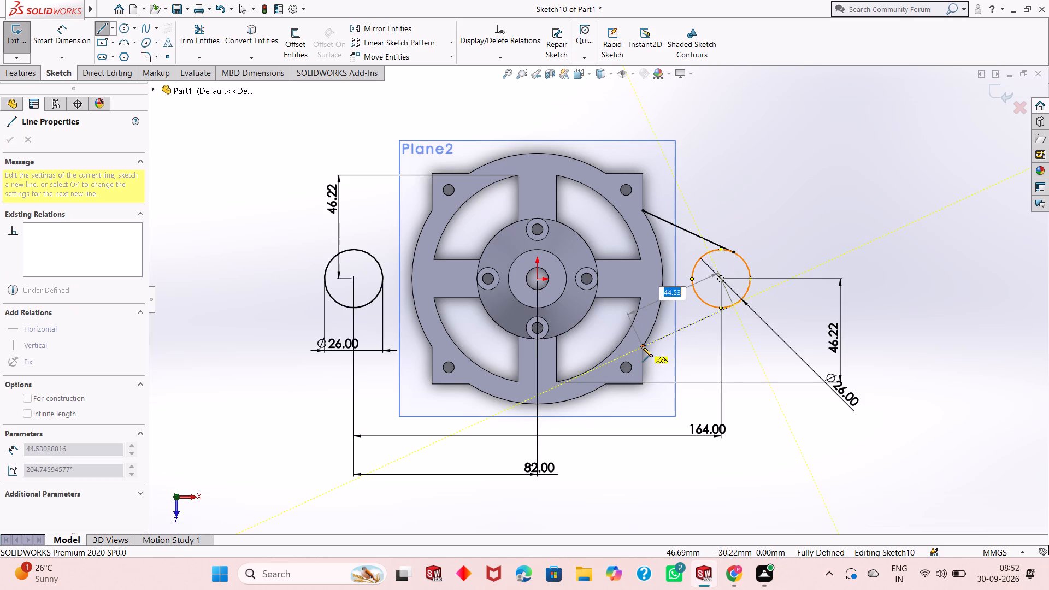
click(642, 346)
right_click(686, 344)
click(709, 352)
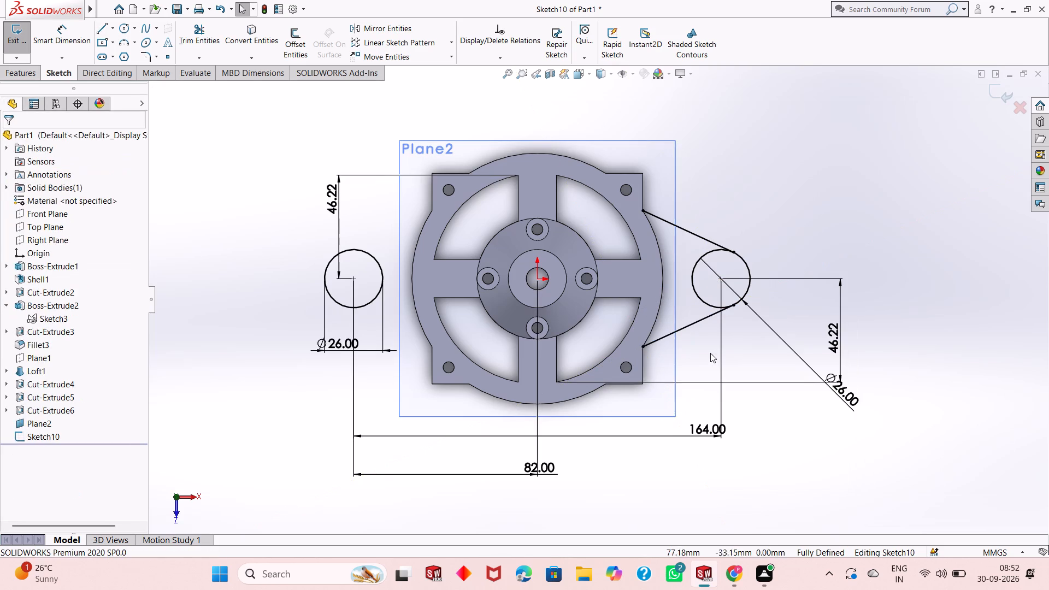
Sketch two lines about 44.5 mm long from the left circle's upper and lower edges to the housing's left-side corners where rim meets flange.
click(97, 31)
click(344, 252)
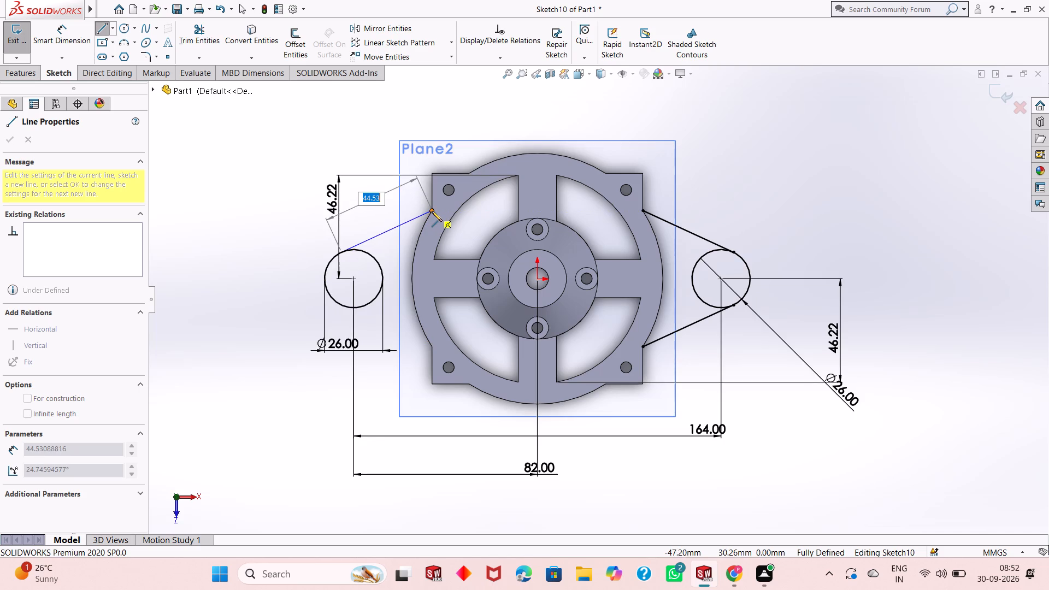
click(432, 211)
right_click(352, 202)
click(383, 210)
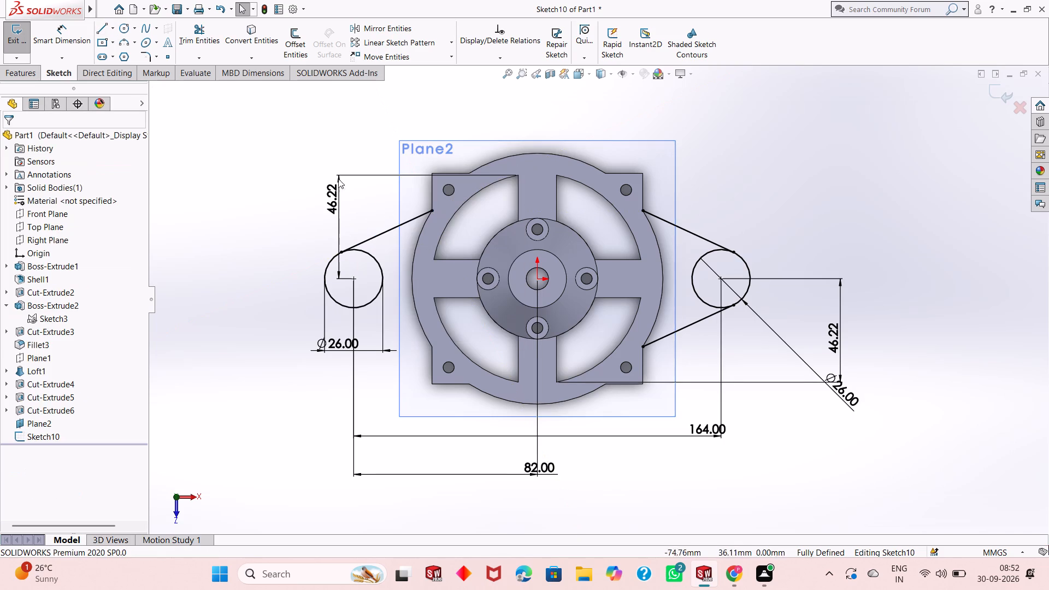
click(104, 28)
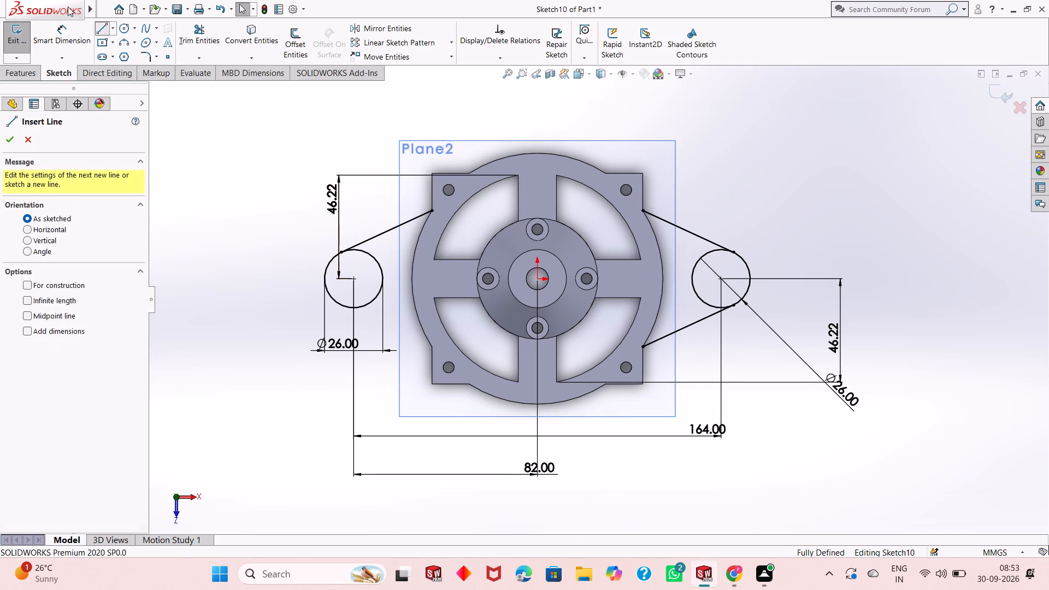
click(339, 305)
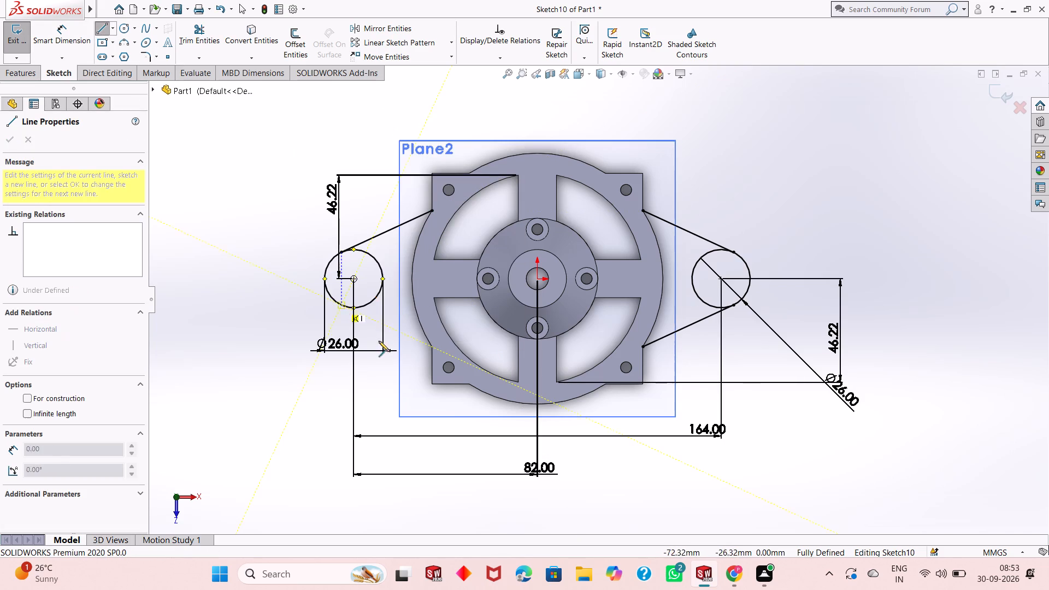
click(431, 347)
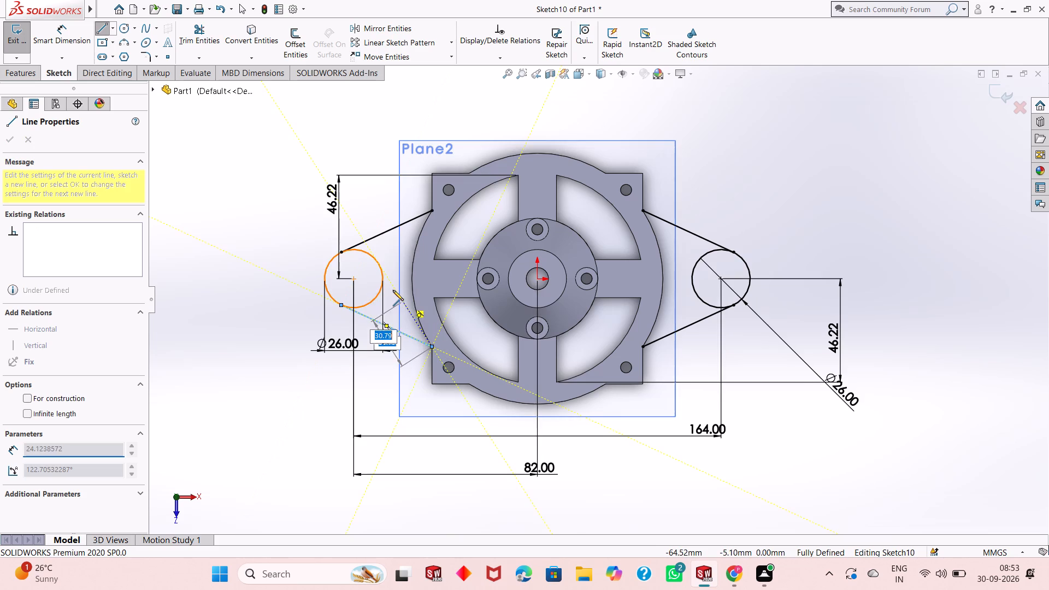
right_click(393, 290)
click(407, 295)
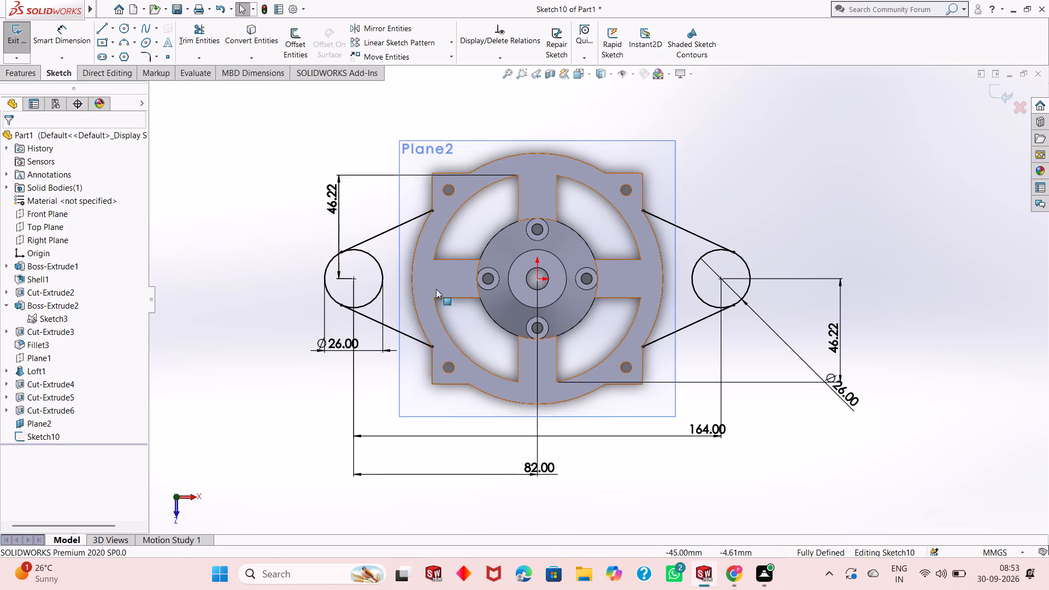
Sketch a 3-point arc of 56 mm radius along the housing's left rim, joining the inner ends of the two left lines.
scroll(432, 287, up, 1)
scroll(633, 293, down, 1)
scroll(514, 268, down, 1)
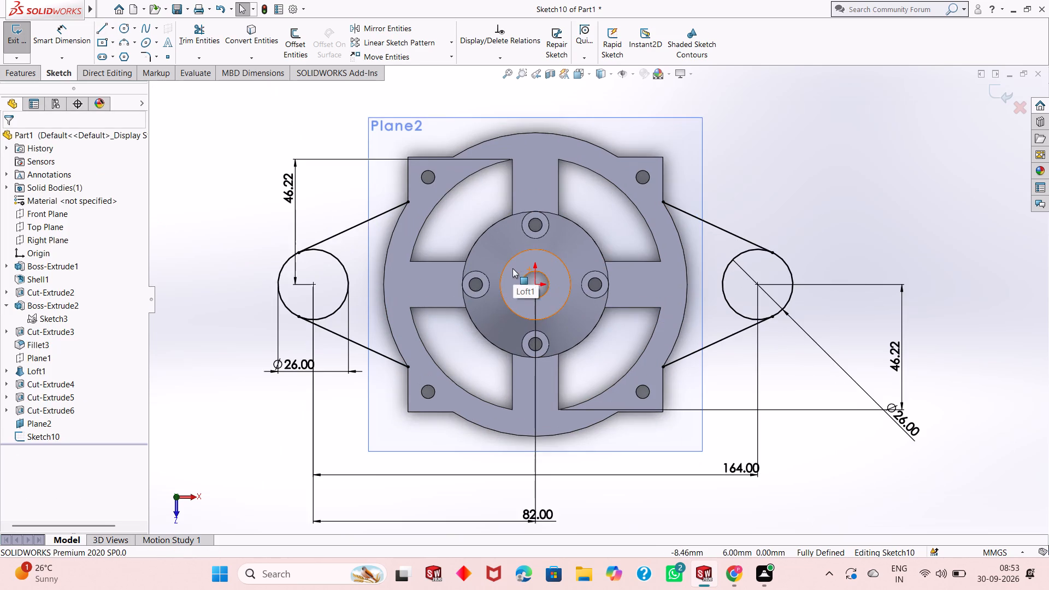
scroll(512, 268, up, 1)
scroll(715, 265, down, 2)
scroll(516, 280, down, 1)
scroll(429, 283, up, 2)
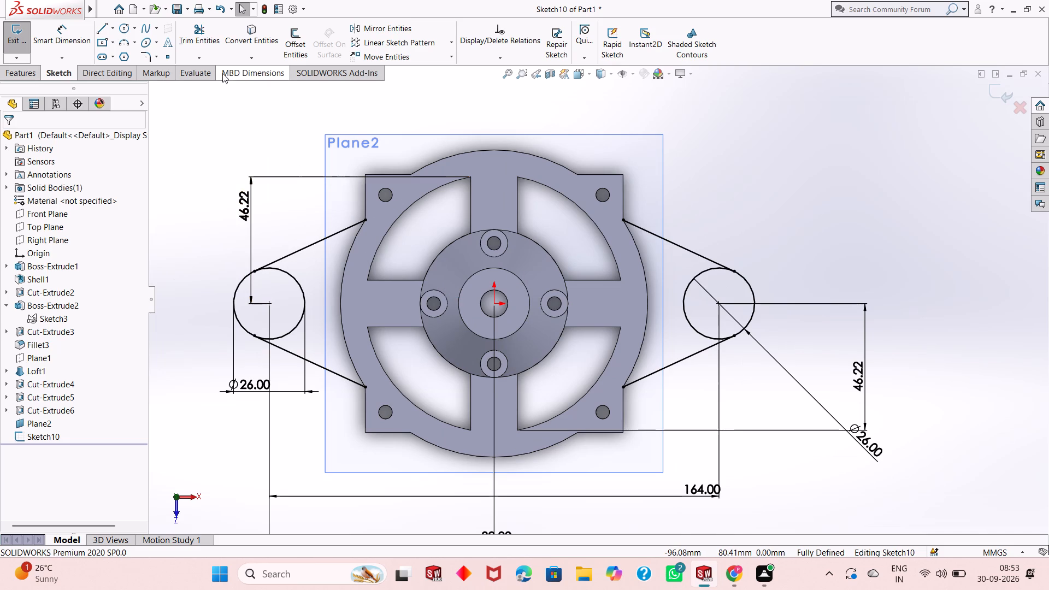
click(125, 43)
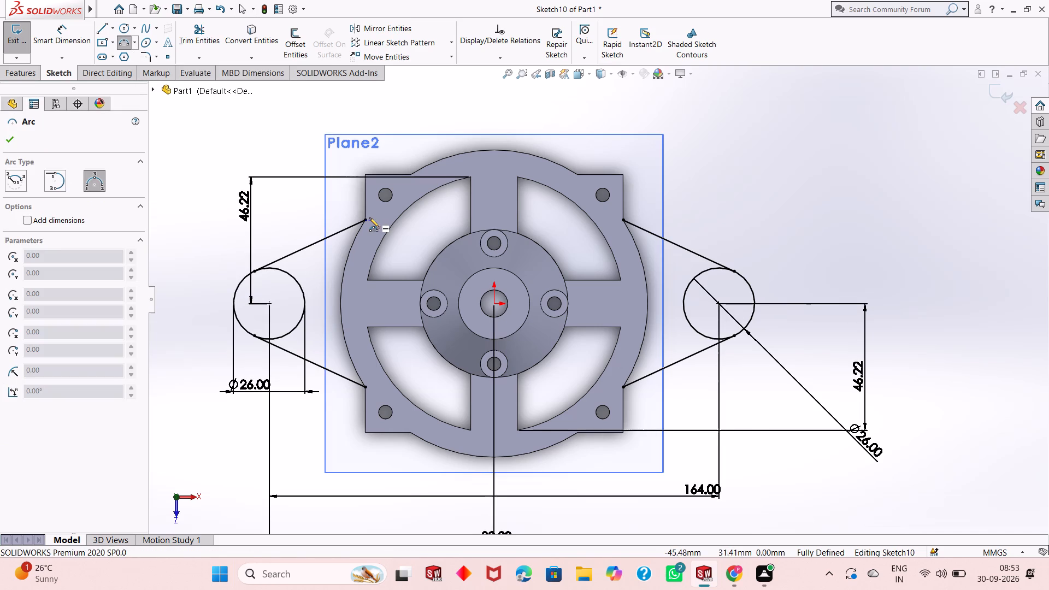
click(366, 219)
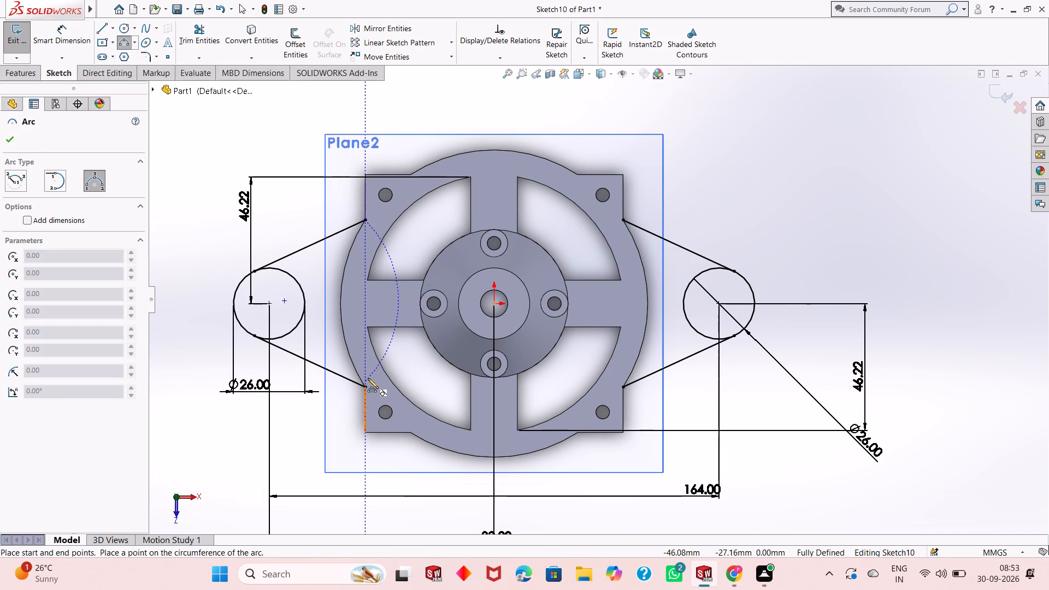
click(368, 385)
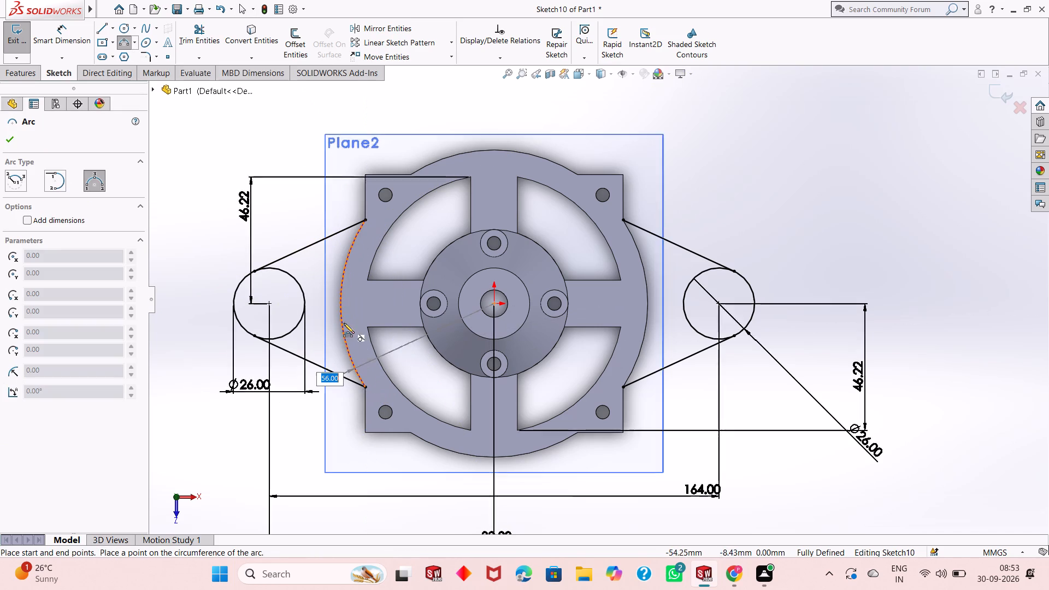
click(340, 315)
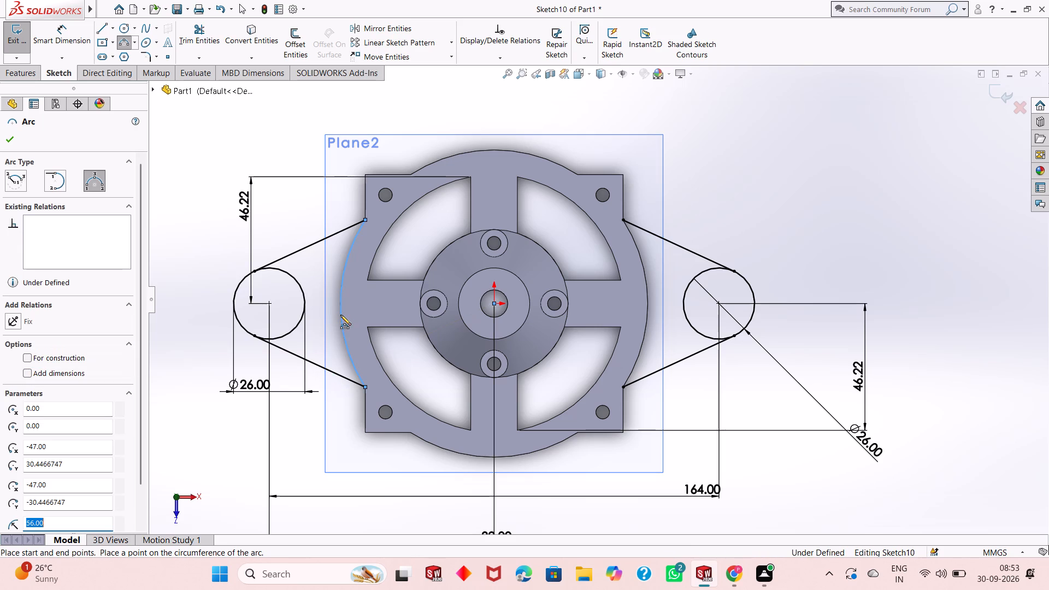
click(9, 142)
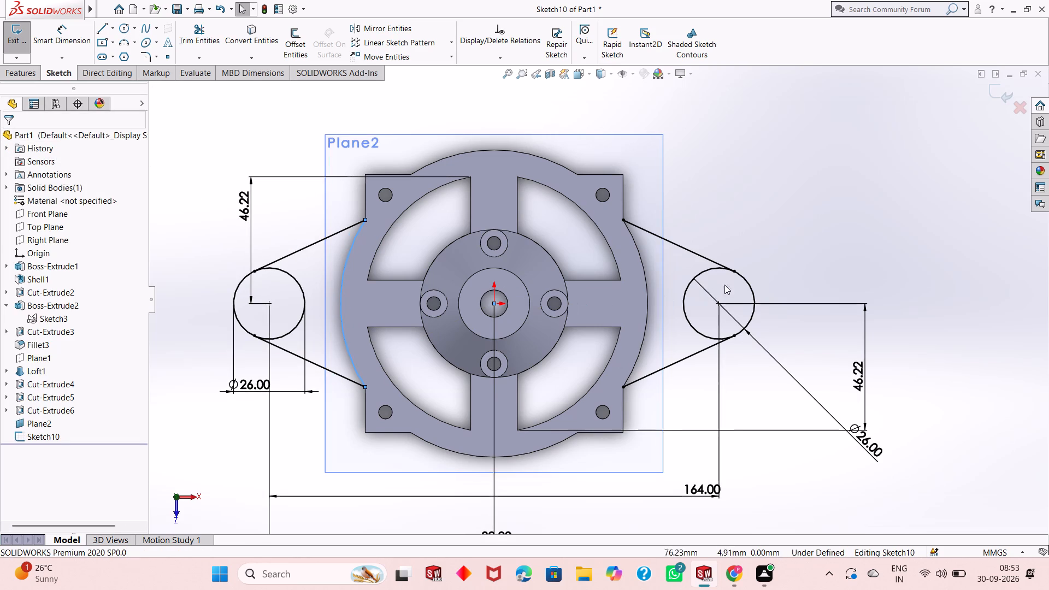
key(Escape)
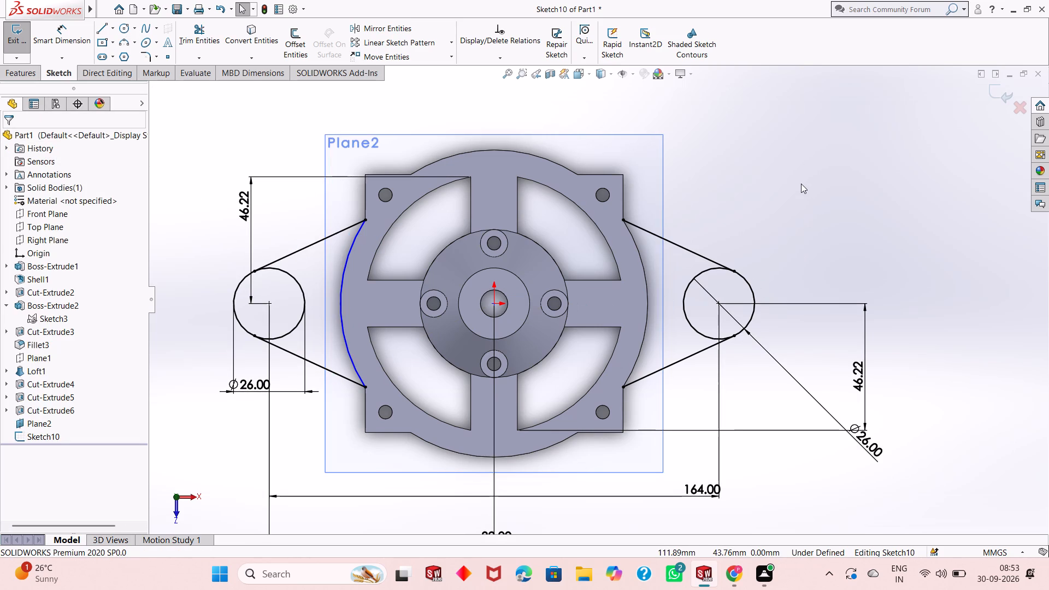
Undo the left rim arc and convert the housing's left and right outer rim edges into sketch entities.
key(ctrl+z)
click(248, 43)
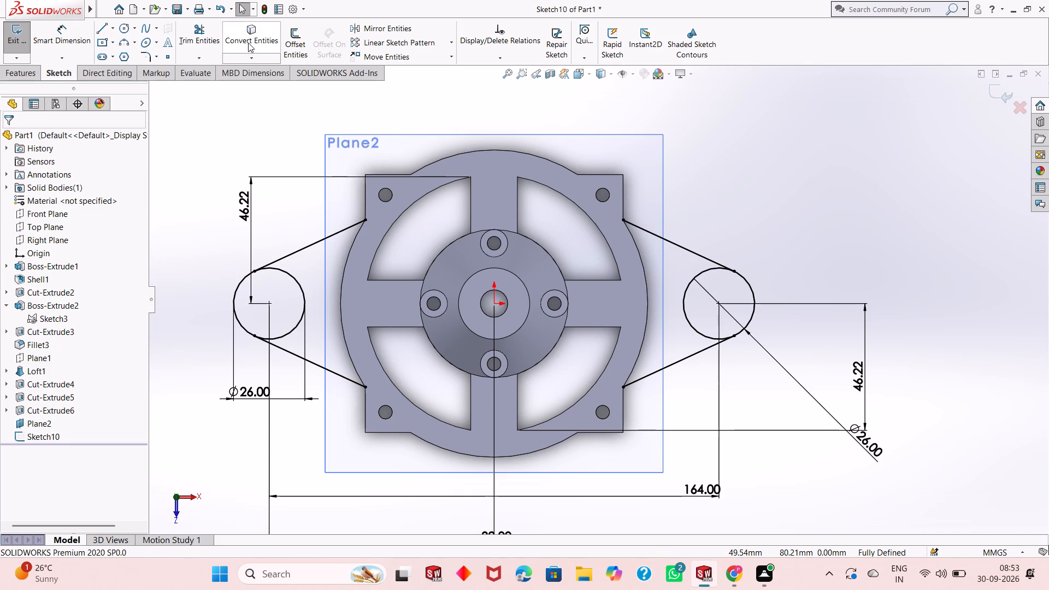
click(353, 243)
click(641, 257)
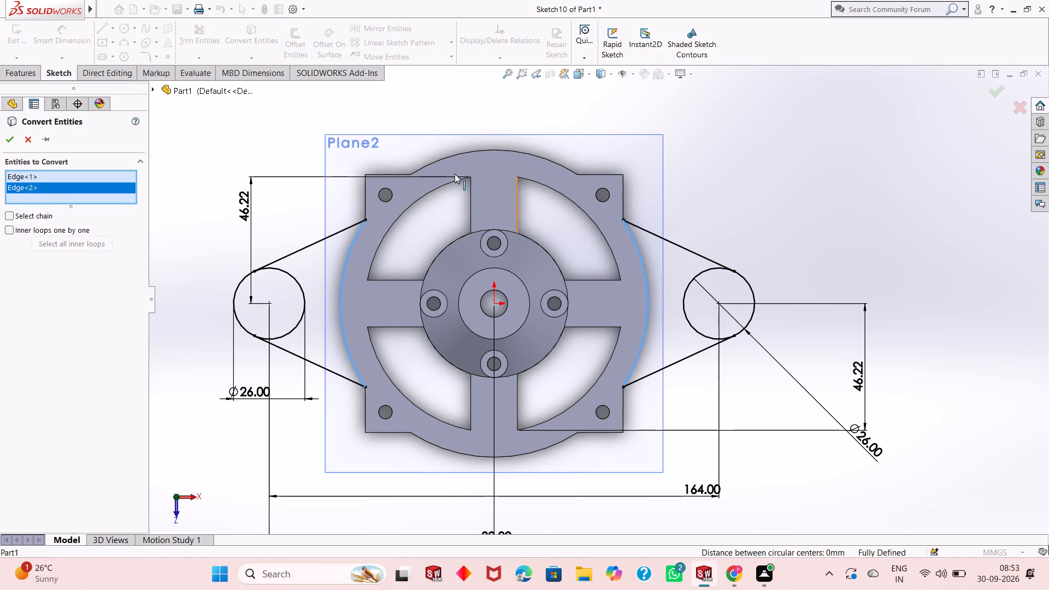
click(10, 138)
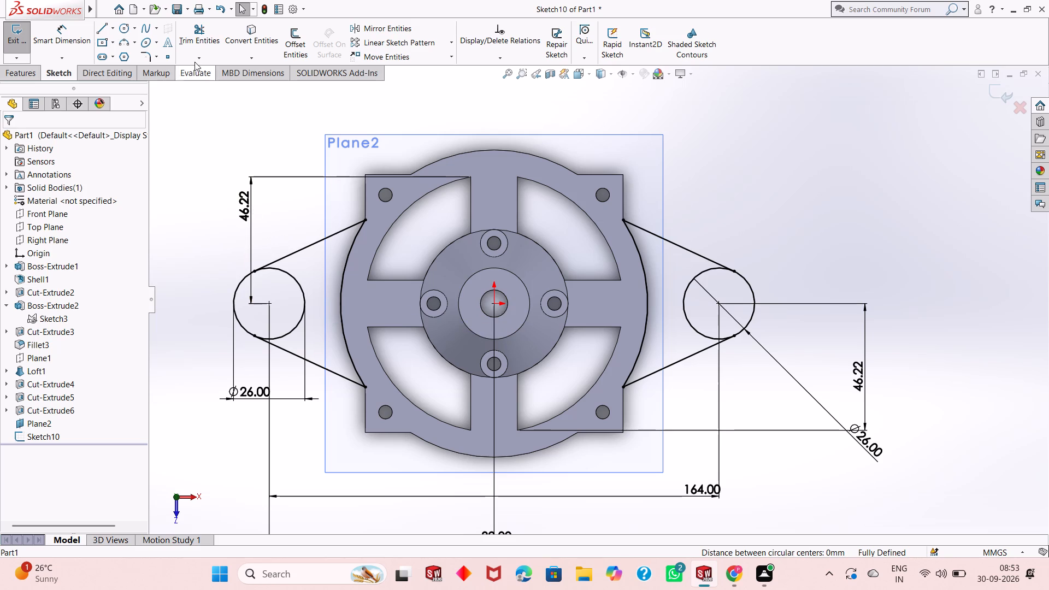
Trim away the inner arcs of both 26 mm circles between the tangent lines, leaving rounded ear ends.
click(201, 37)
click(297, 280)
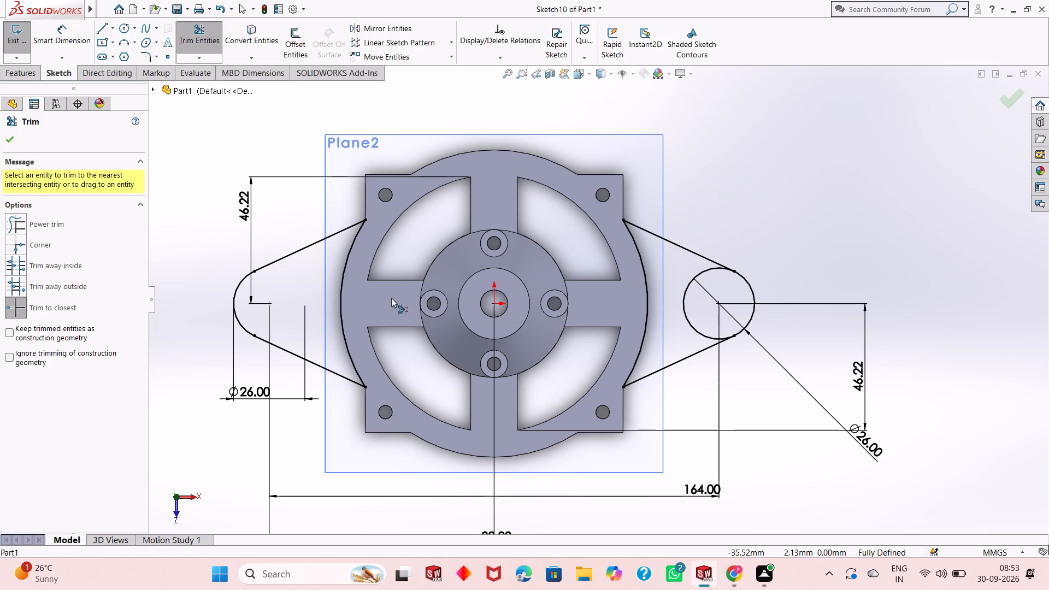
click(717, 271)
right_click(752, 194)
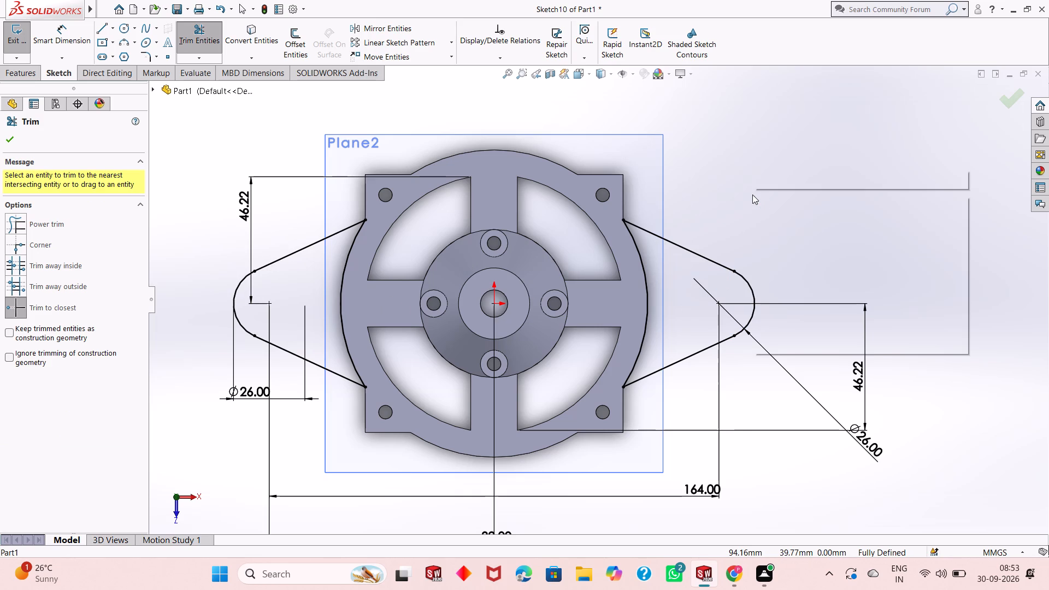
click(787, 227)
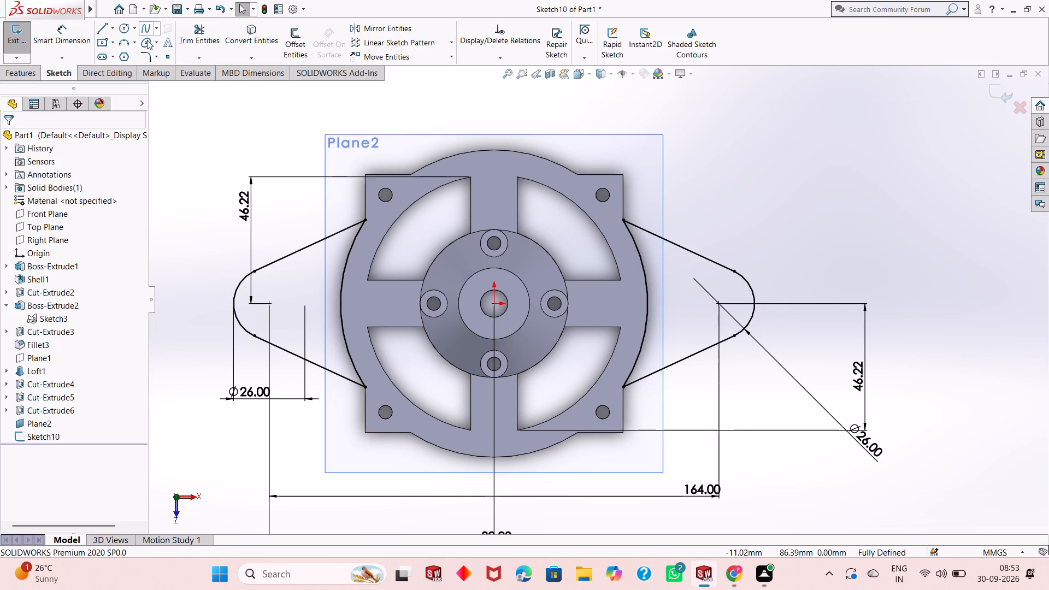
Sketch a circle of about 11 mm diameter at the centre of each ear's rounded end.
click(125, 32)
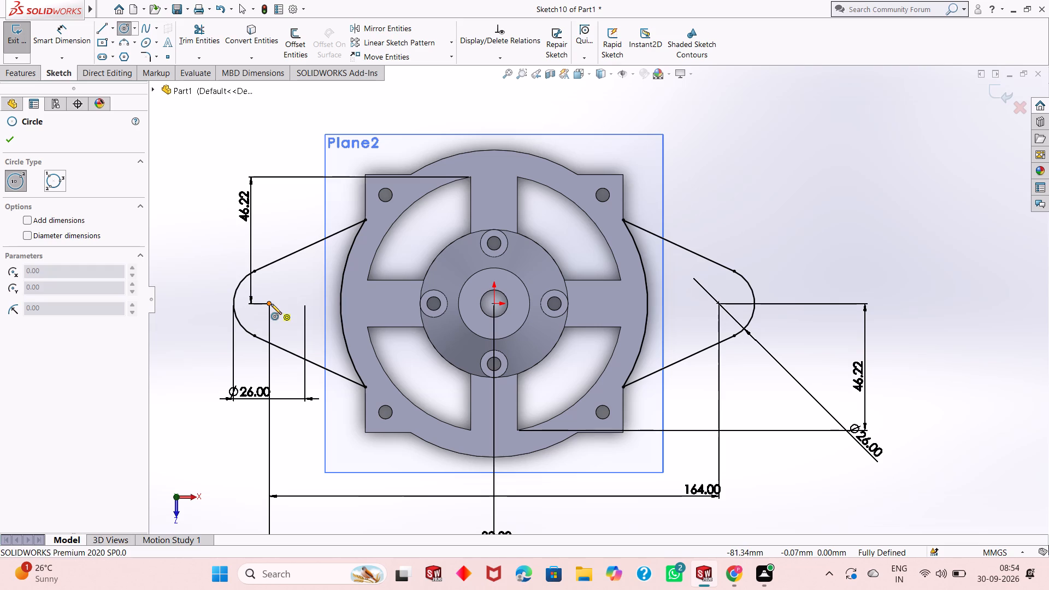
click(271, 304)
click(282, 295)
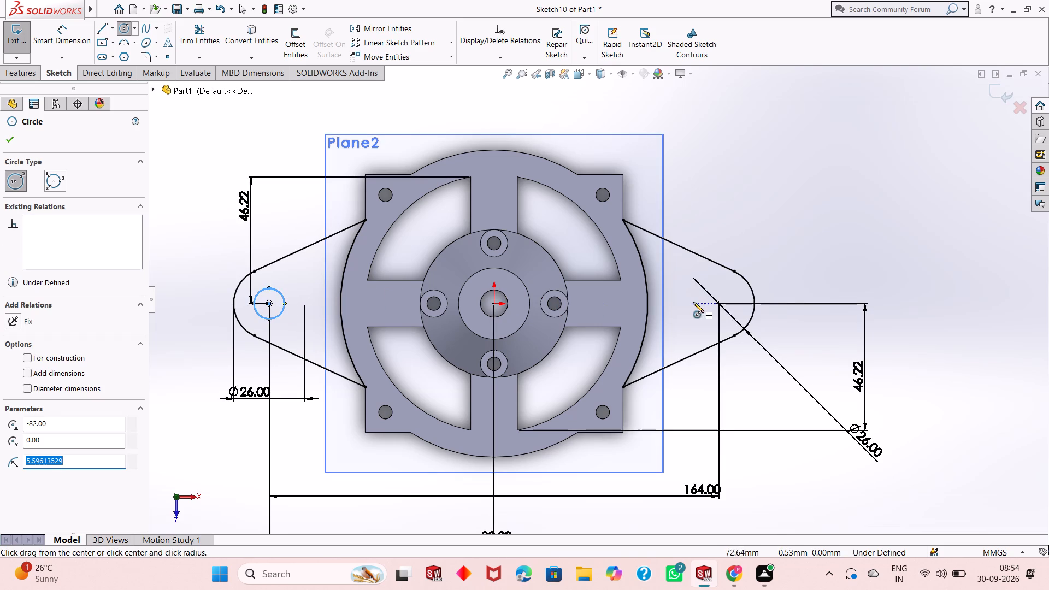
click(720, 304)
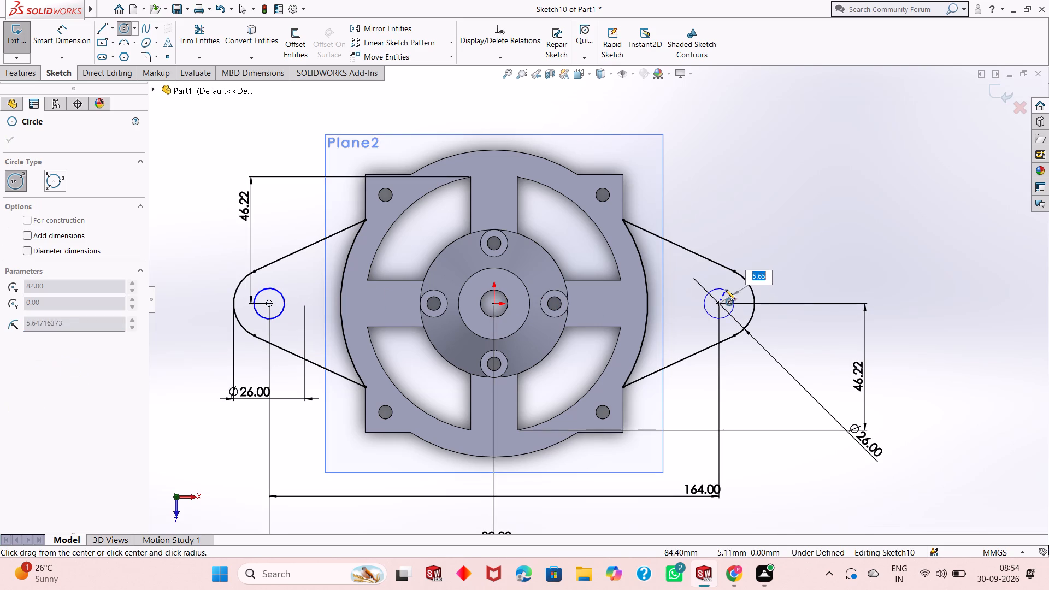
click(726, 290)
right_click(734, 186)
click(744, 196)
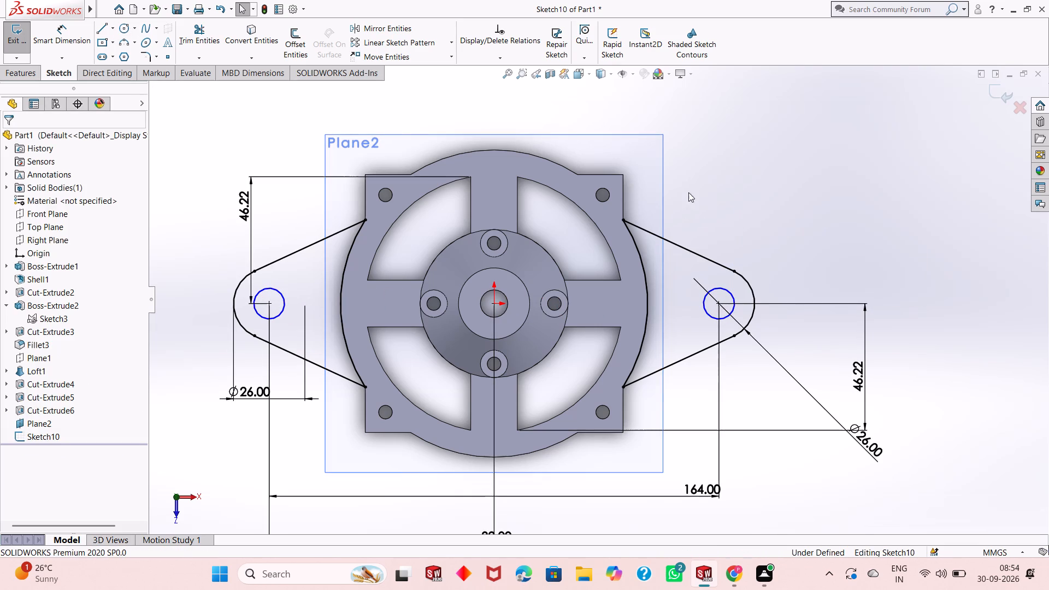
Dimension the hole circles in the left and right ears to 10 mm diameter each.
click(68, 39)
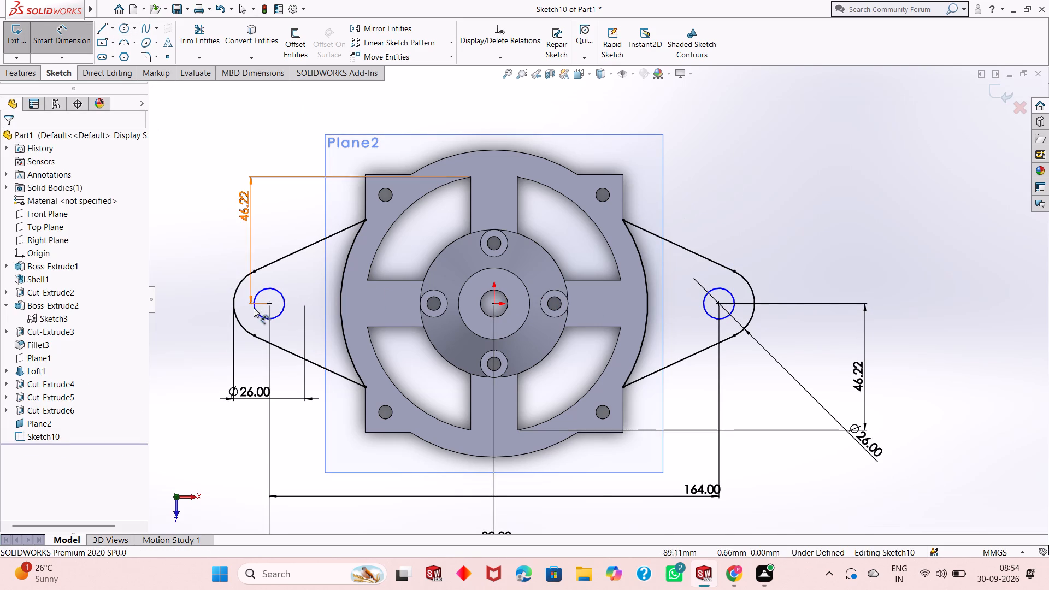
click(262, 313)
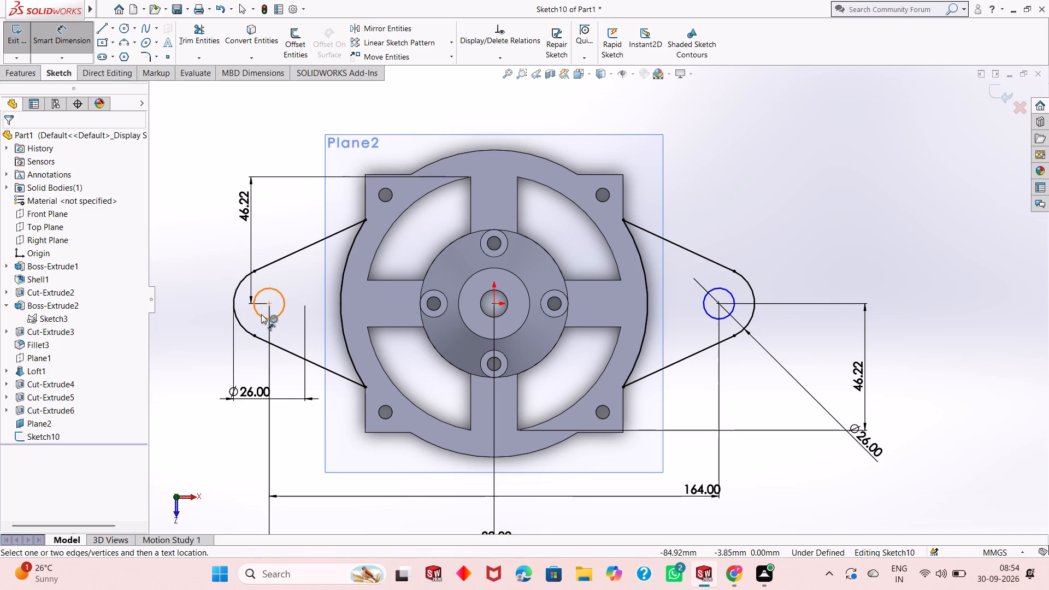
click(261, 314)
click(203, 358)
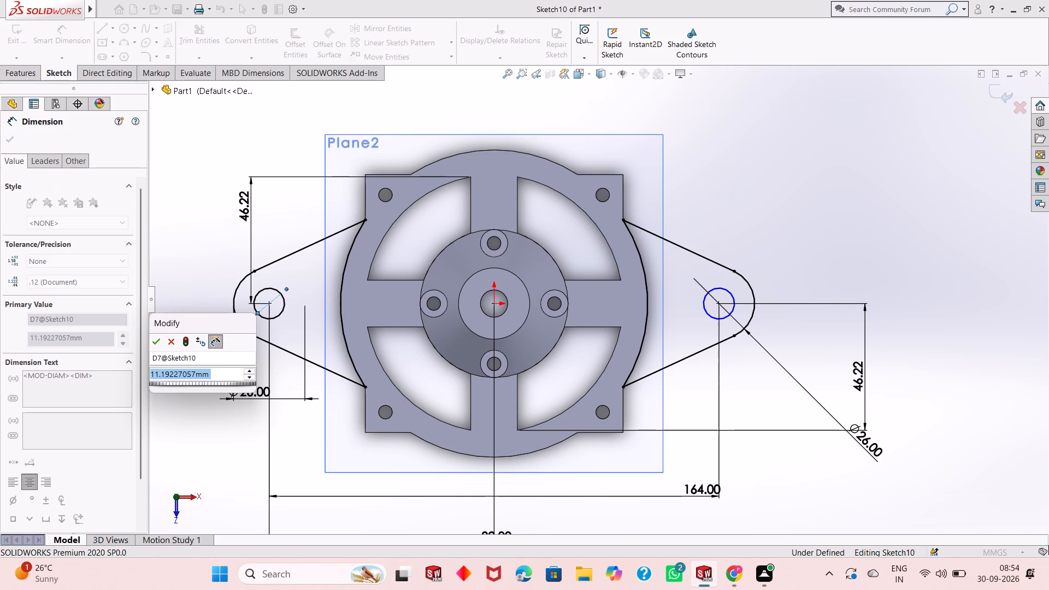
text(10)
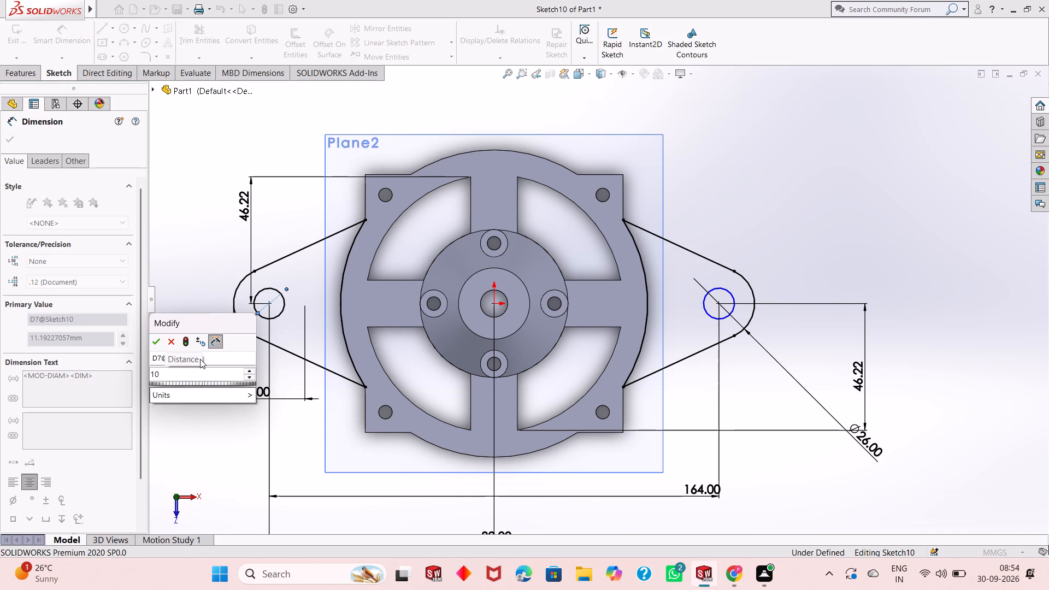
key(Return)
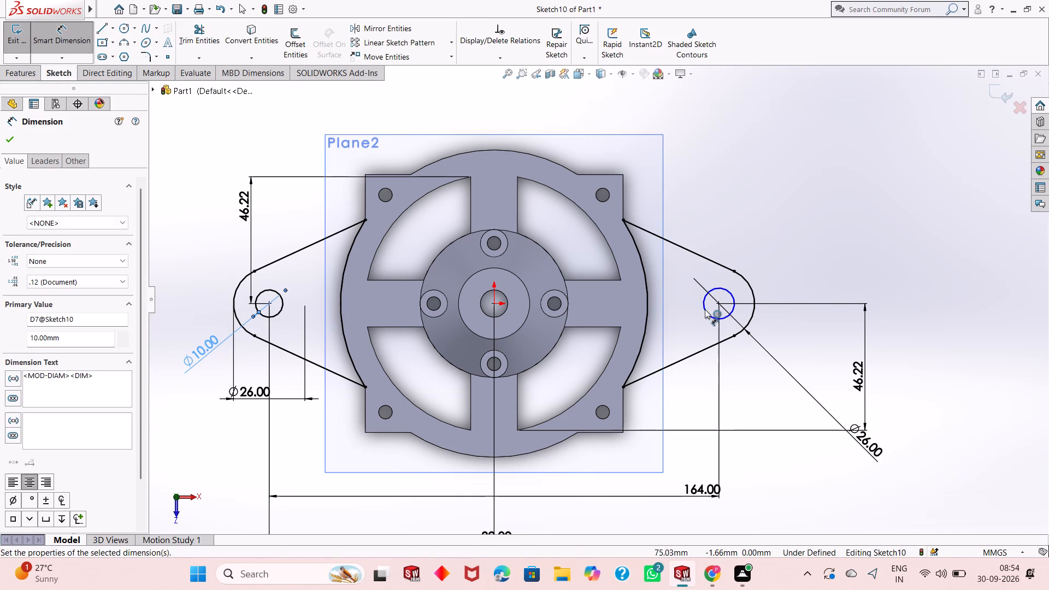
click(705, 309)
click(779, 456)
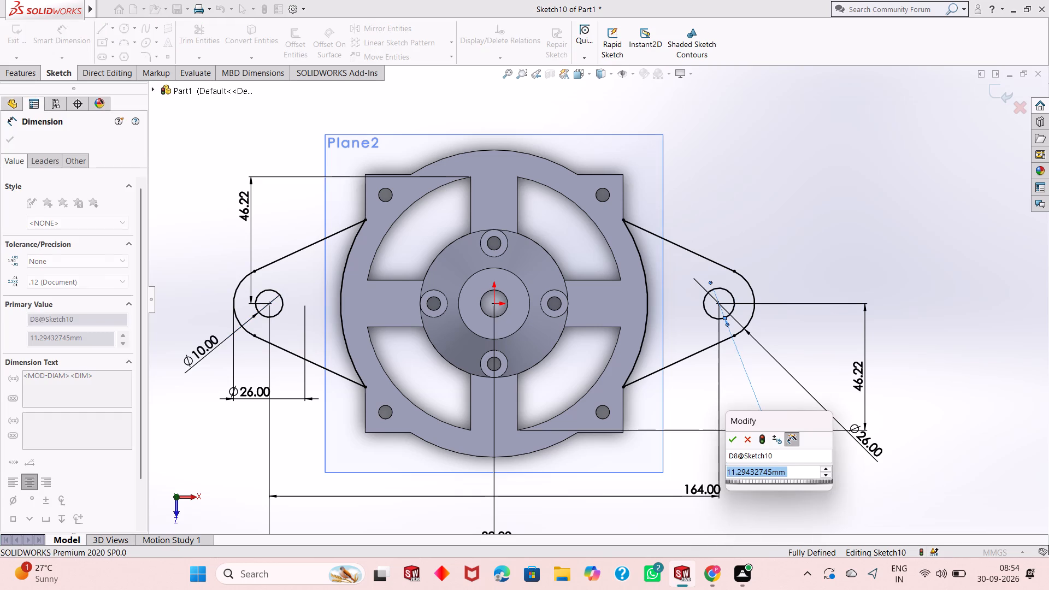
text(10)
key(Return)
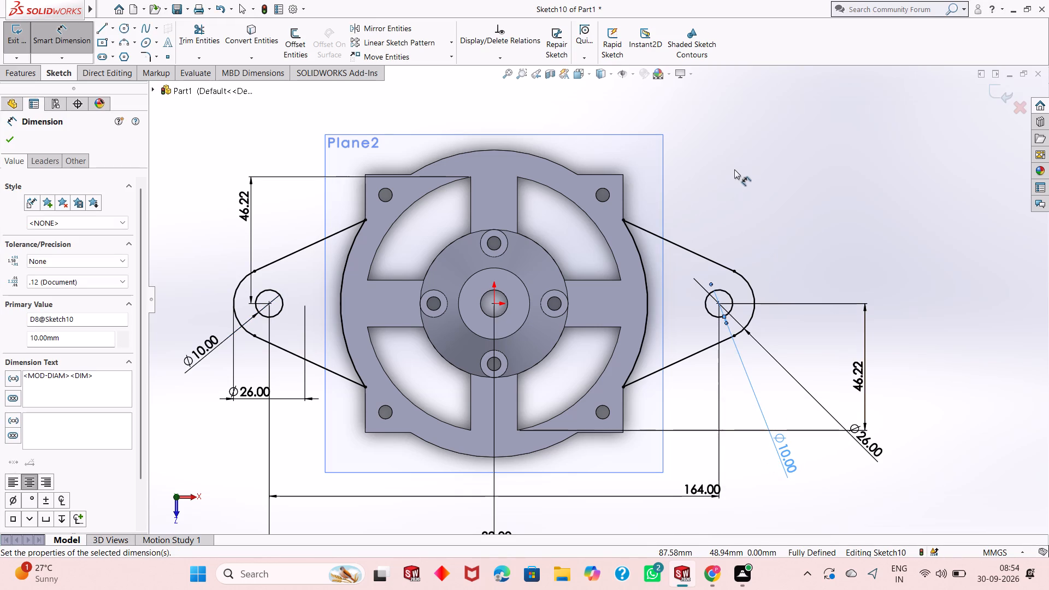
right_click(734, 169)
click(780, 206)
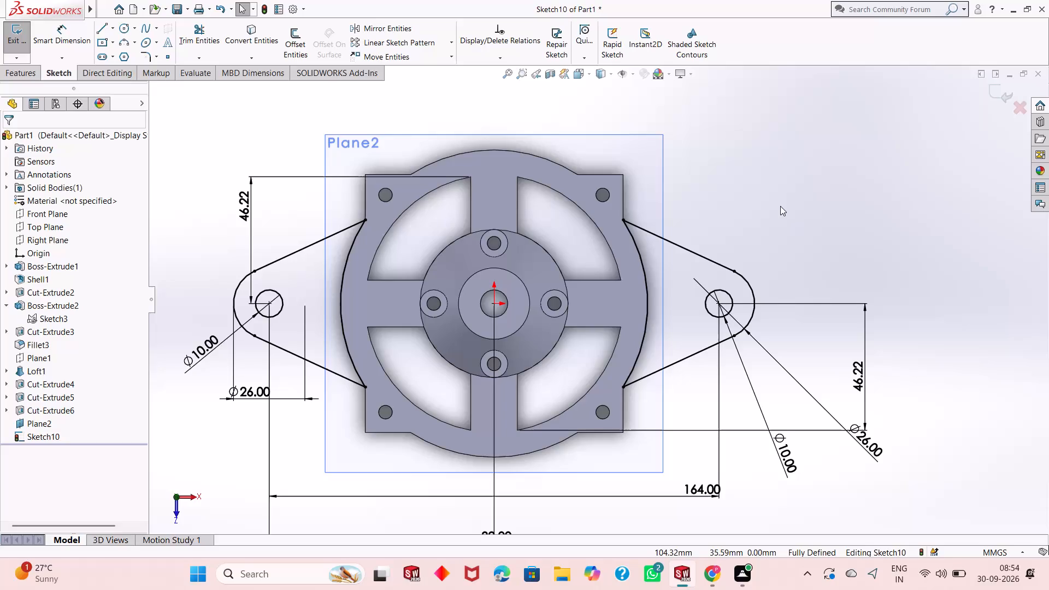
Extrude the ear sketch as a blind boss 15 mm deep, reversed to run down along the housing and merged with it.
scroll(526, 281, up, 3)
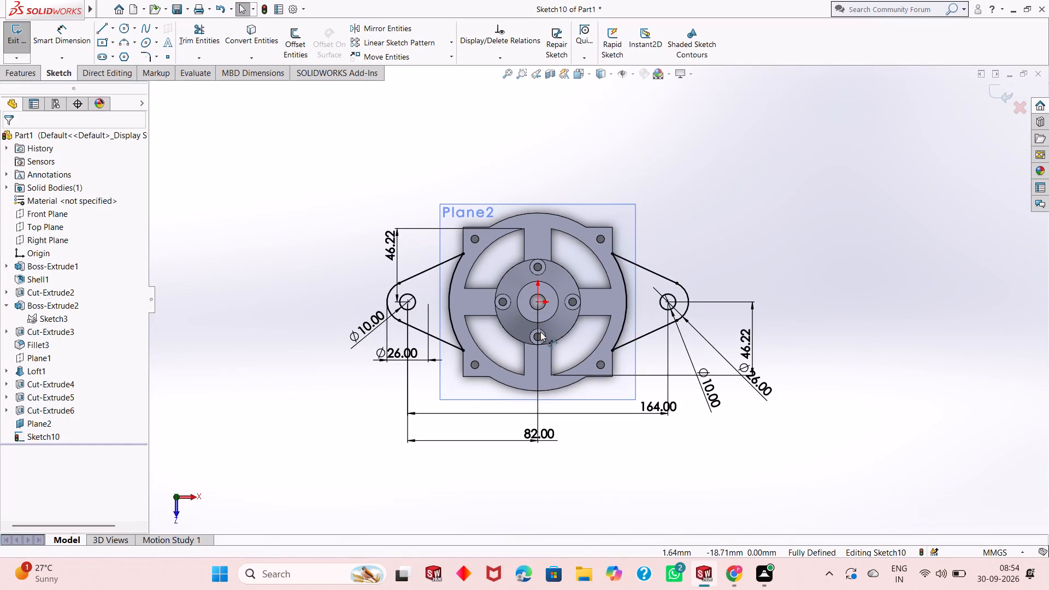
scroll(540, 332, down, 2)
middle_drag(581, 475, 585, 338)
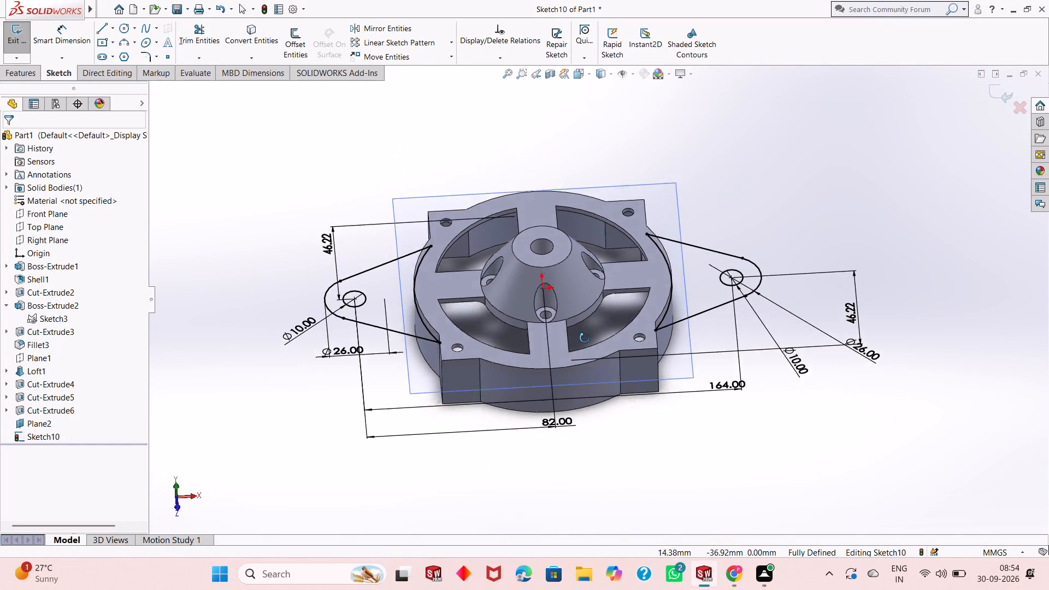
middle_drag(585, 338, 549, 306)
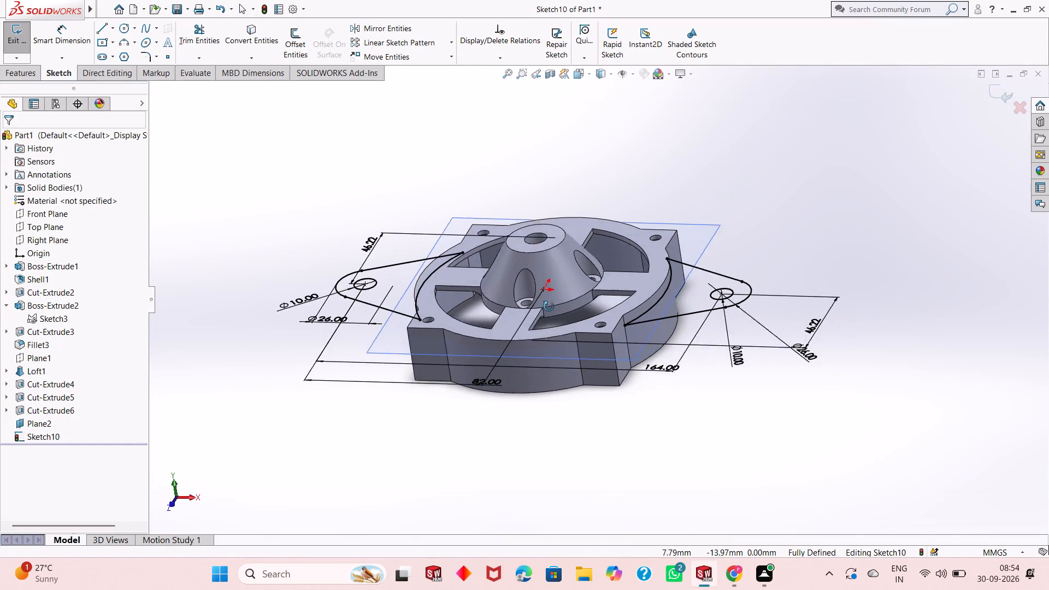
middle_drag(549, 306, 527, 312)
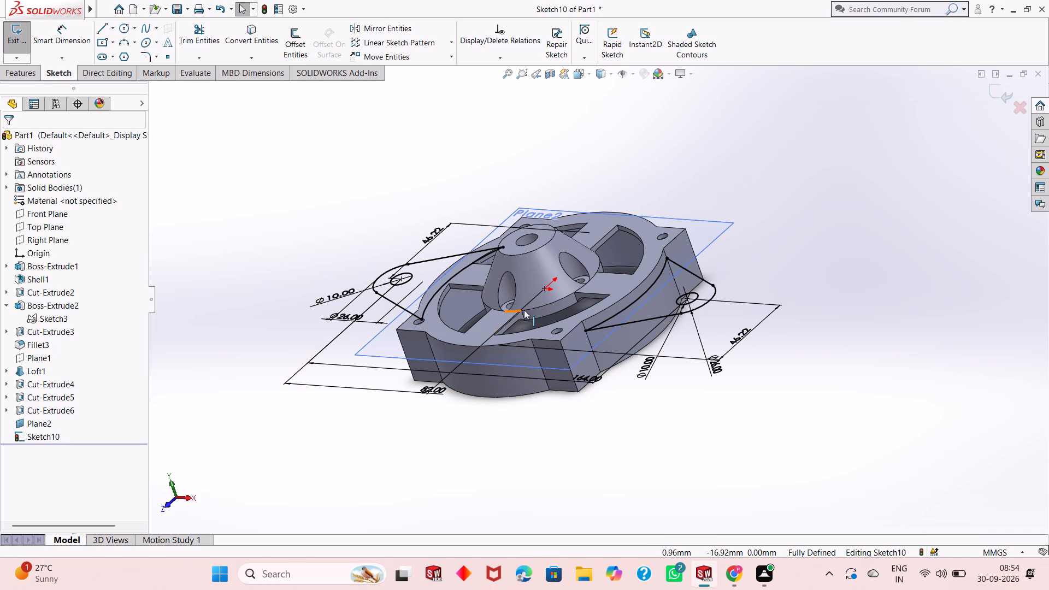
click(15, 75)
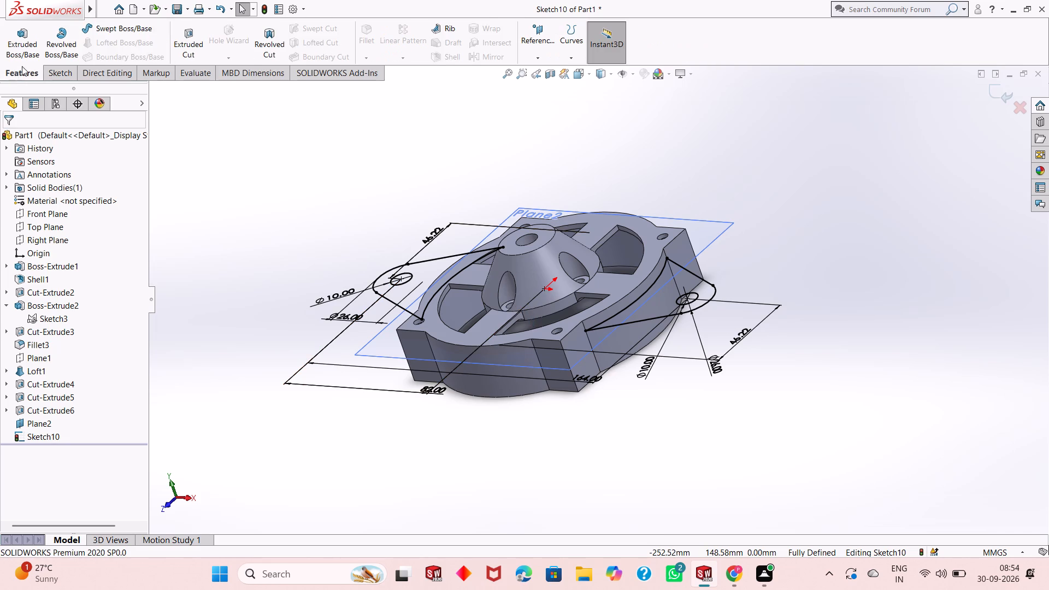
click(23, 58)
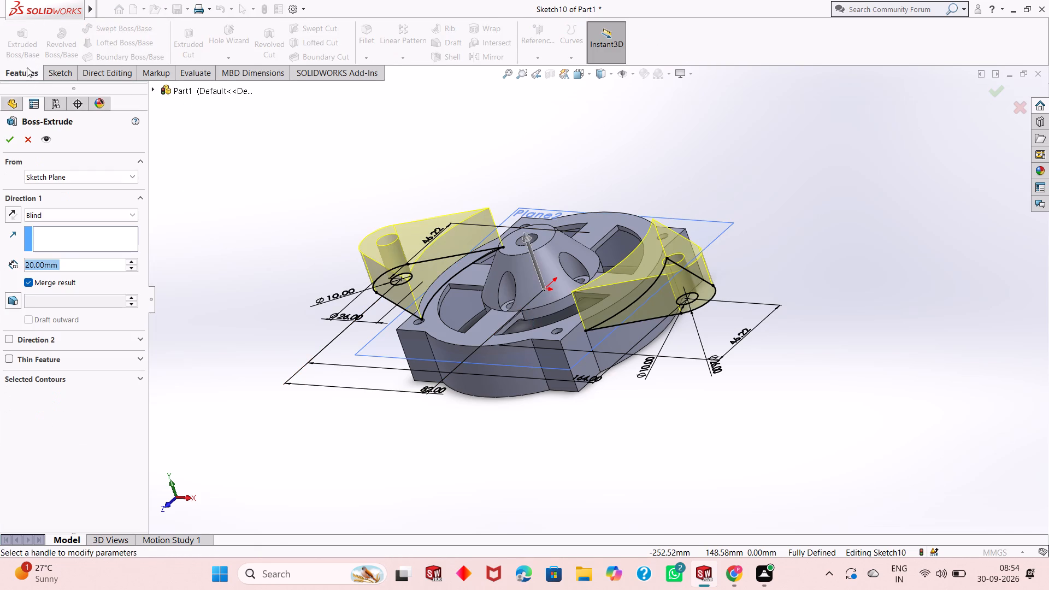
click(15, 215)
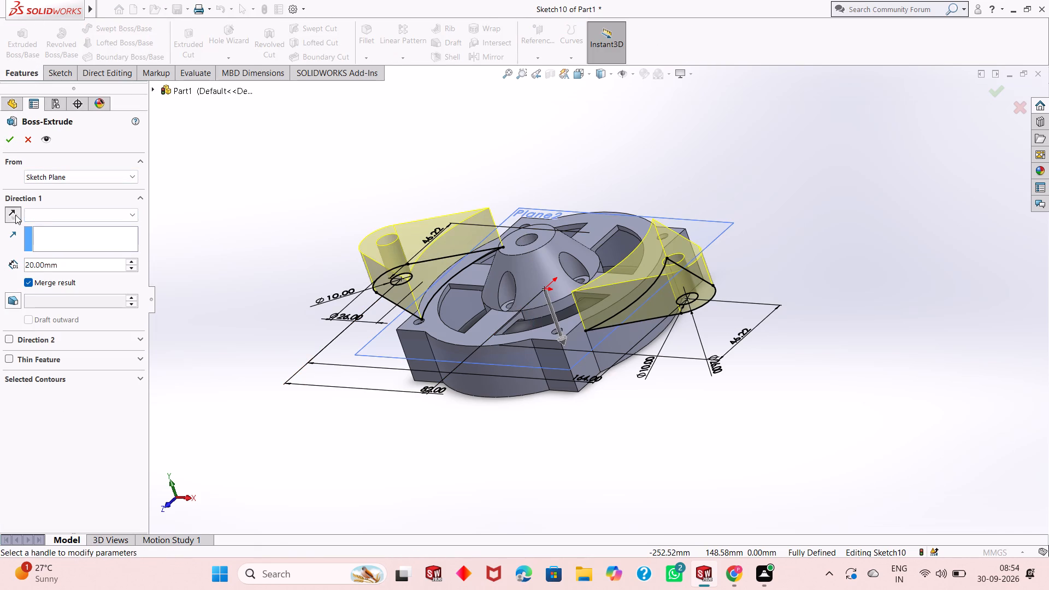
middle_drag(236, 350, 247, 279)
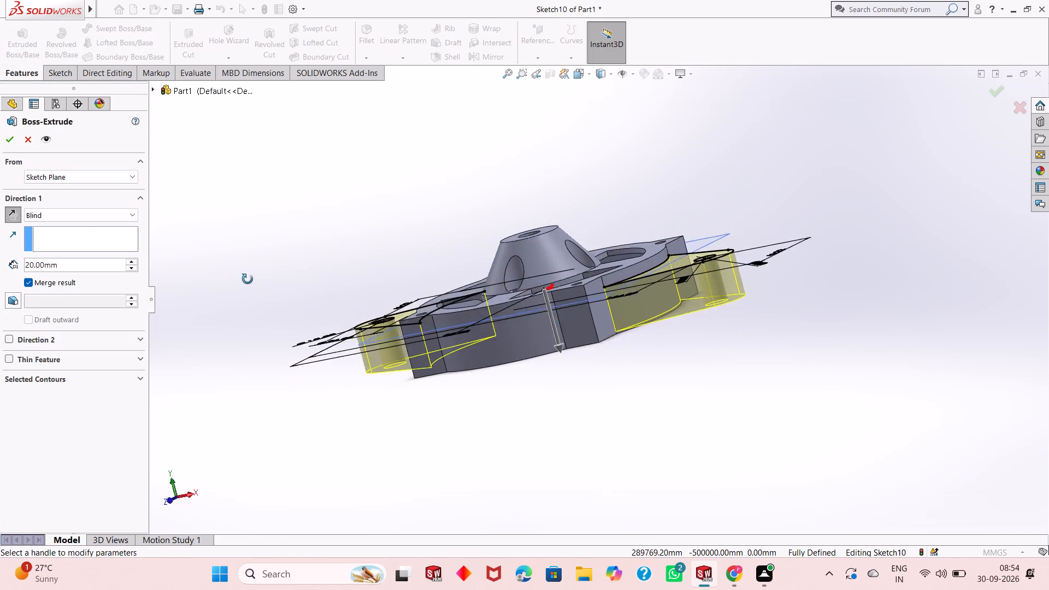
middle_drag(247, 279, 250, 264)
double_click(70, 265)
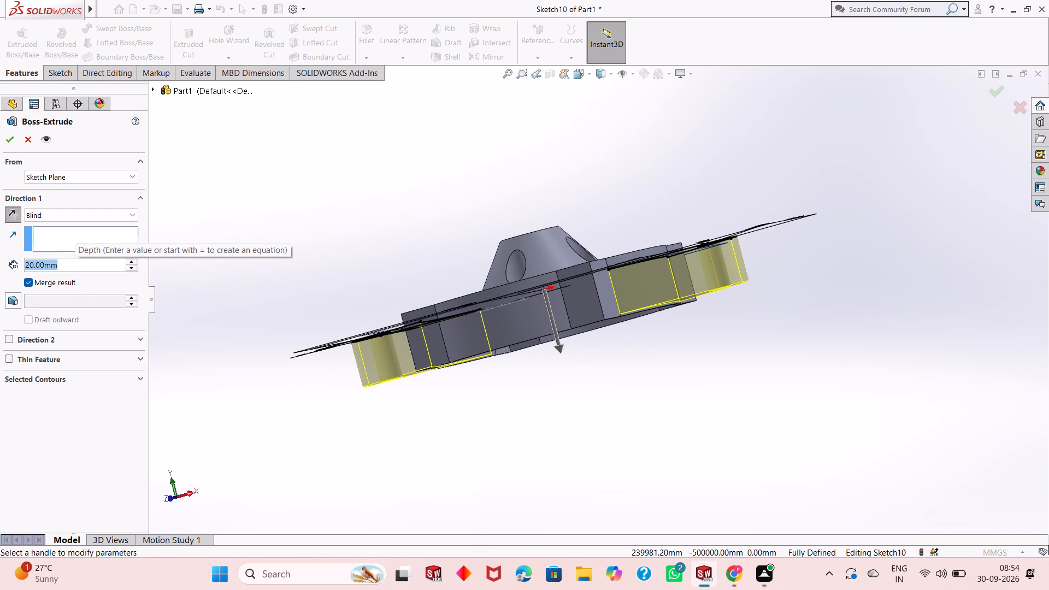
text(20)
key(Return)
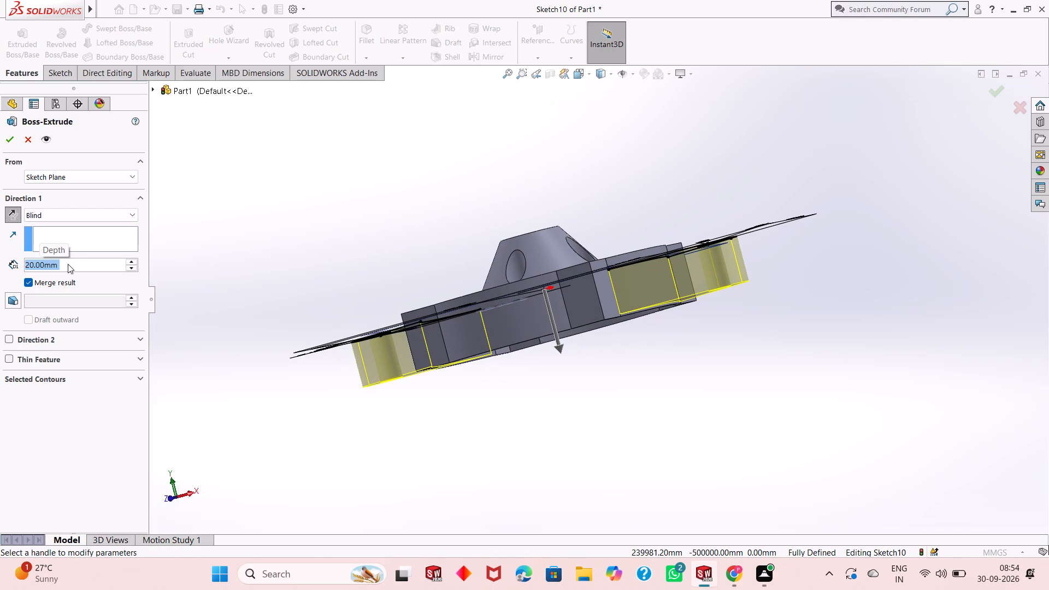
text(15)
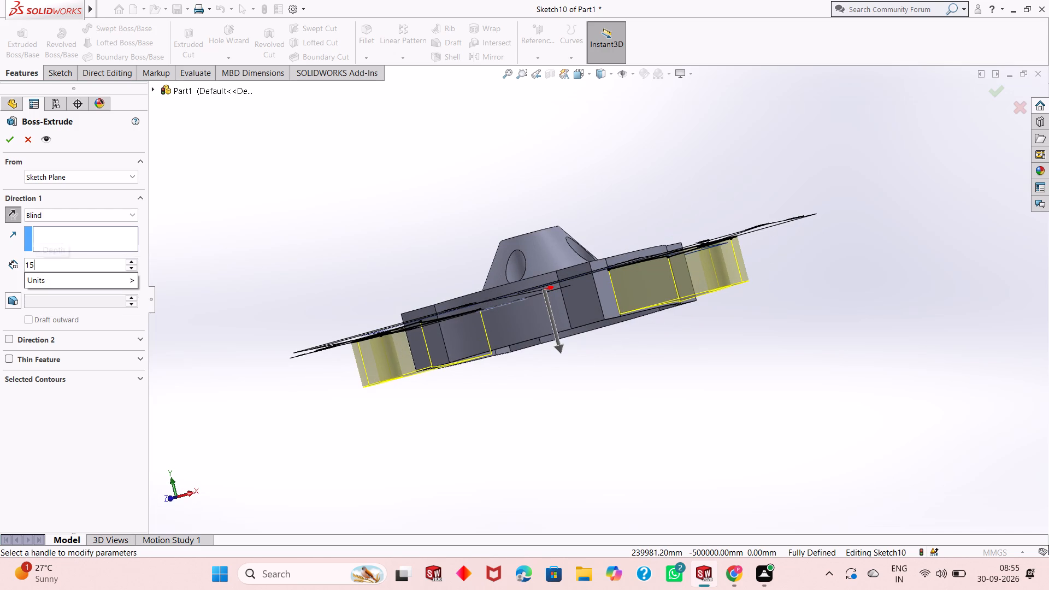
key(Return)
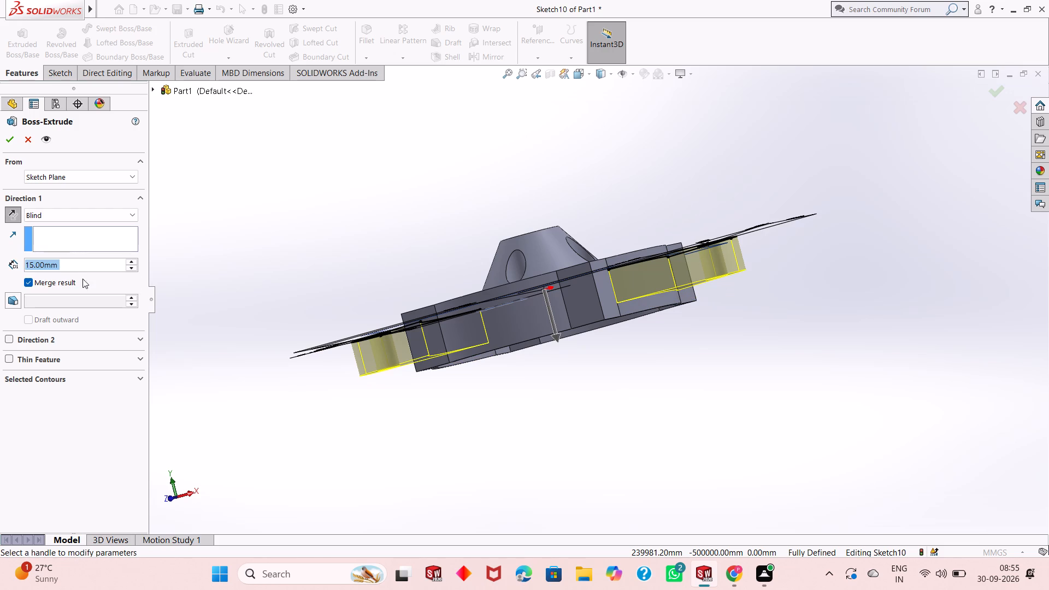
scroll(670, 279, down, 3)
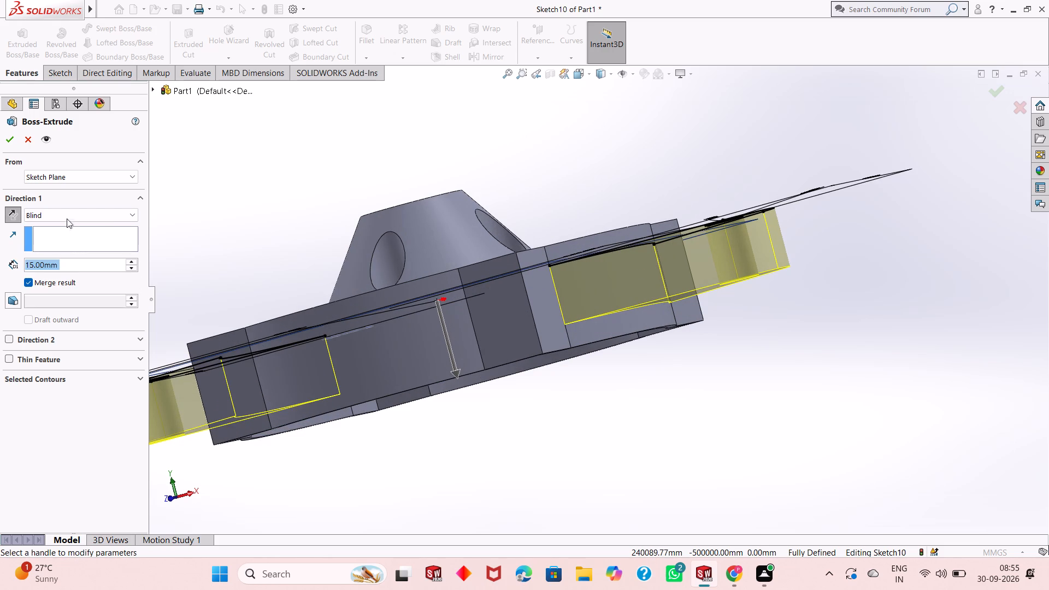
click(7, 136)
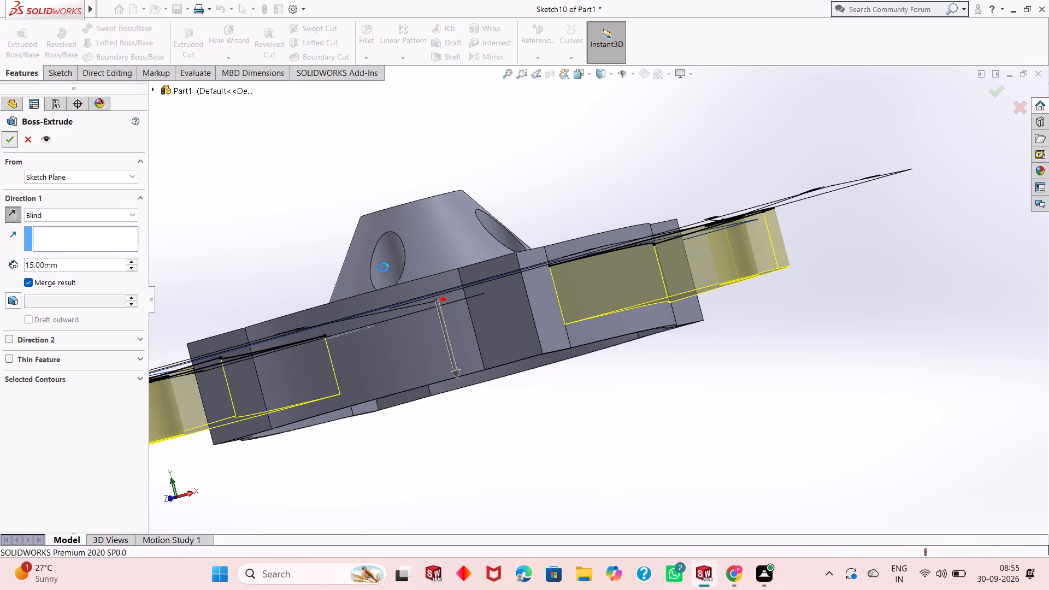
Hide Plane2, the sketch plane of the side ears.
scroll(517, 296, up, 3)
middle_drag(625, 335, 634, 359)
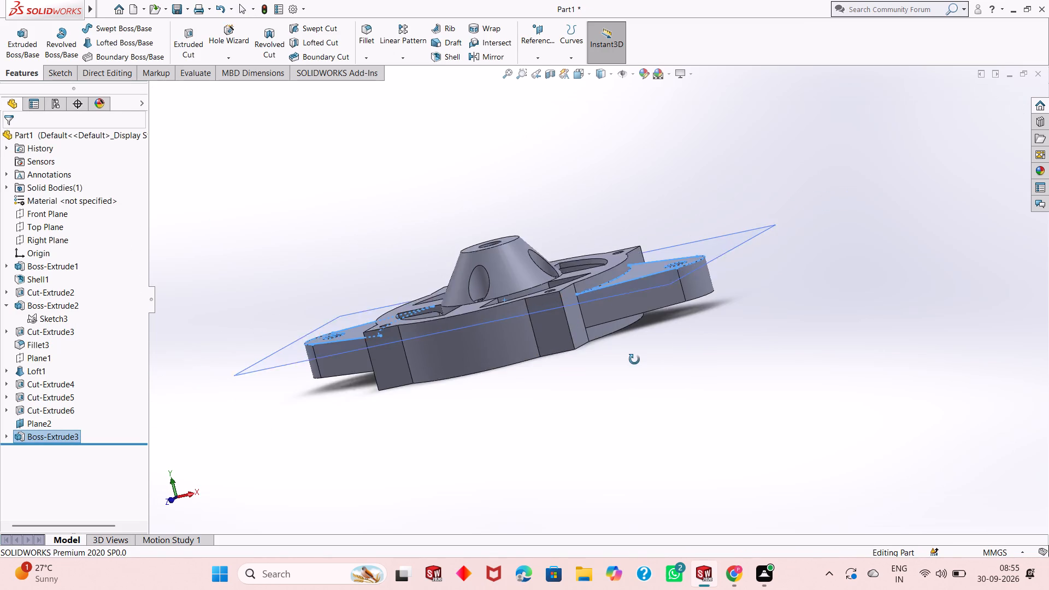
middle_drag(634, 359, 637, 359)
click(729, 318)
right_click(725, 234)
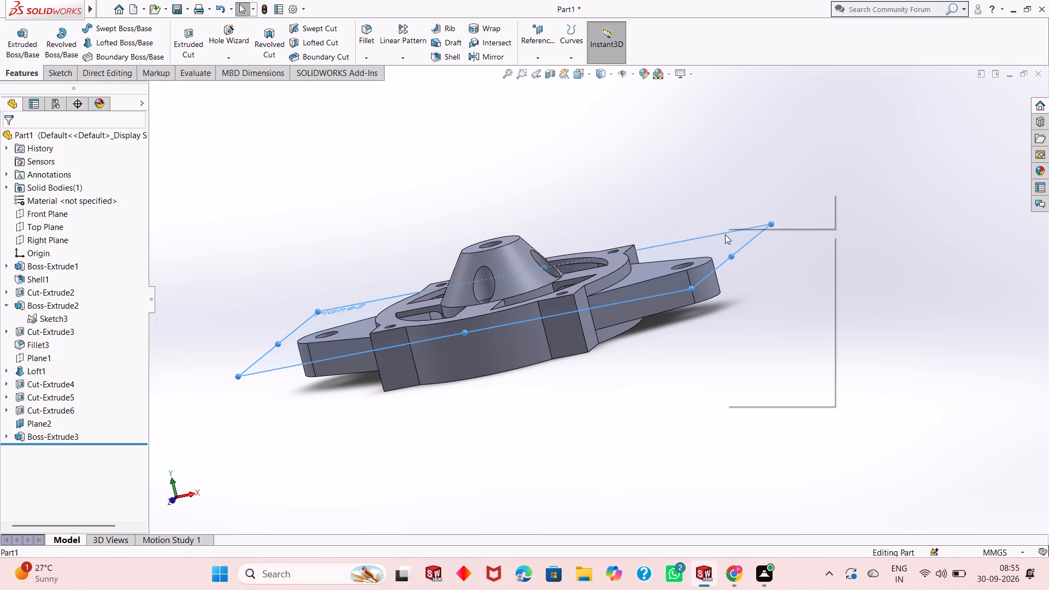
click(770, 215)
middle_drag(633, 324, 649, 321)
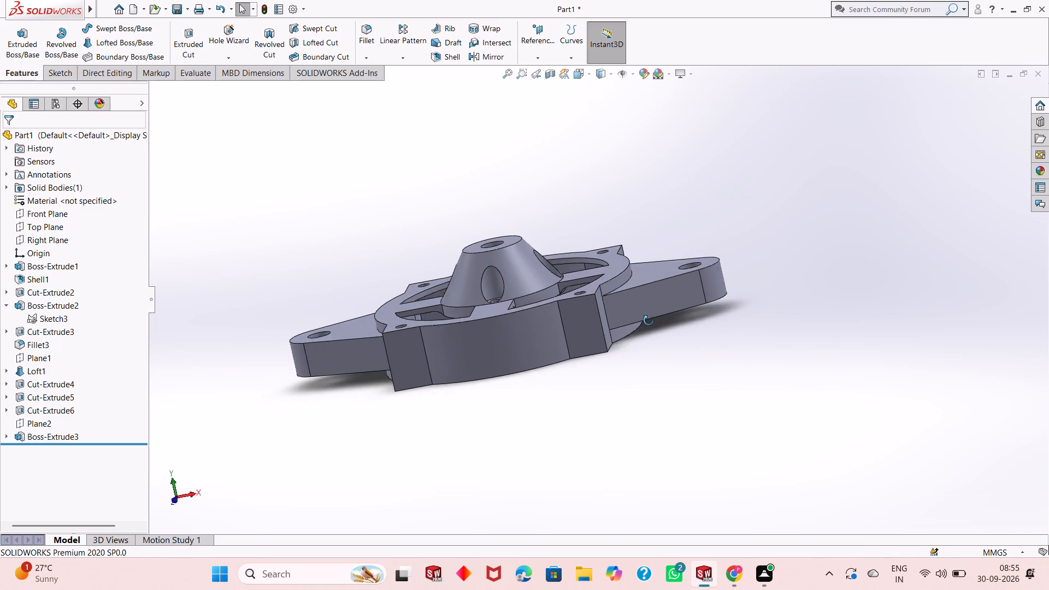
Examine the housing and its two side ears from above, from the side and from the open underside.
middle_drag(649, 321, 639, 475)
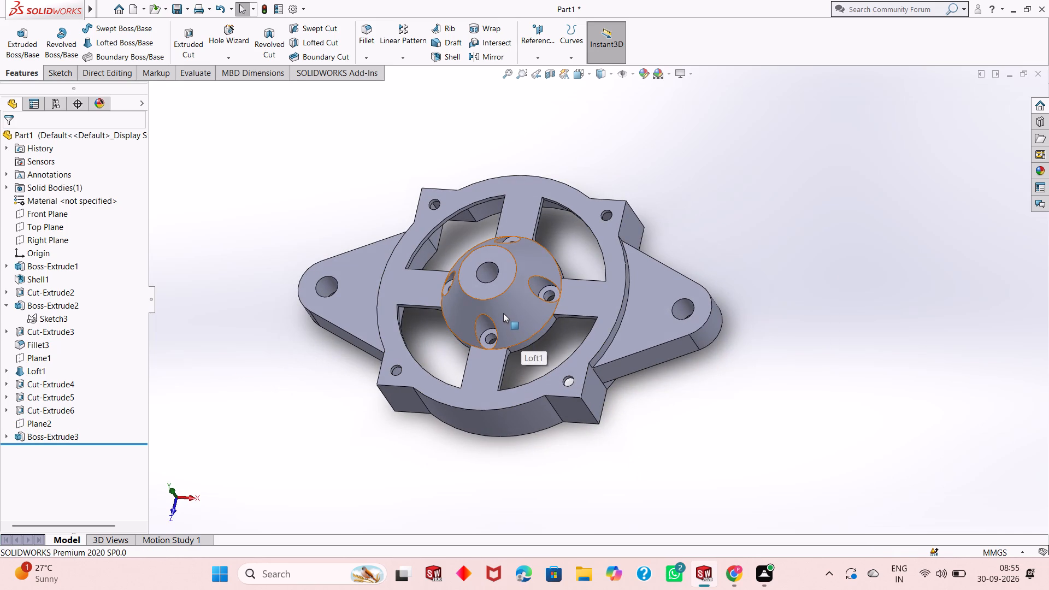
scroll(429, 359, down, 1)
middle_drag(427, 361, 445, 333)
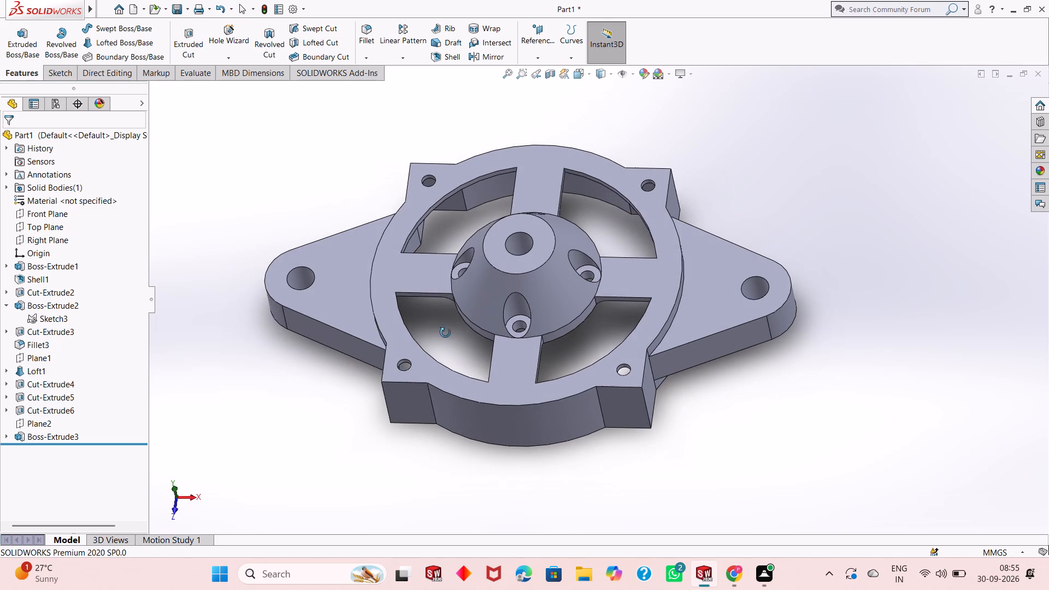
middle_drag(445, 333, 447, 315)
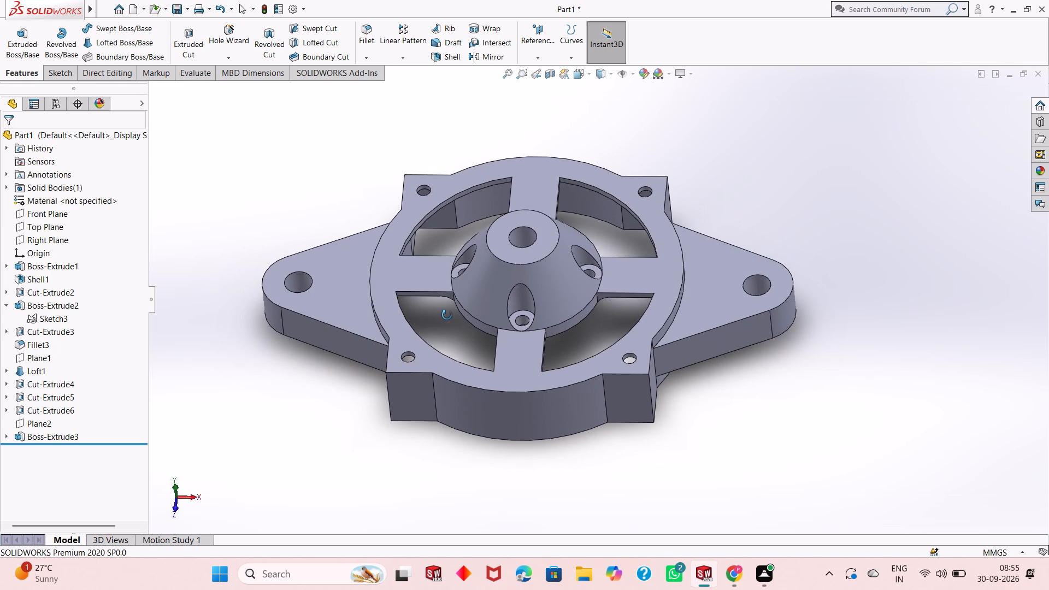
middle_drag(447, 315, 447, 314)
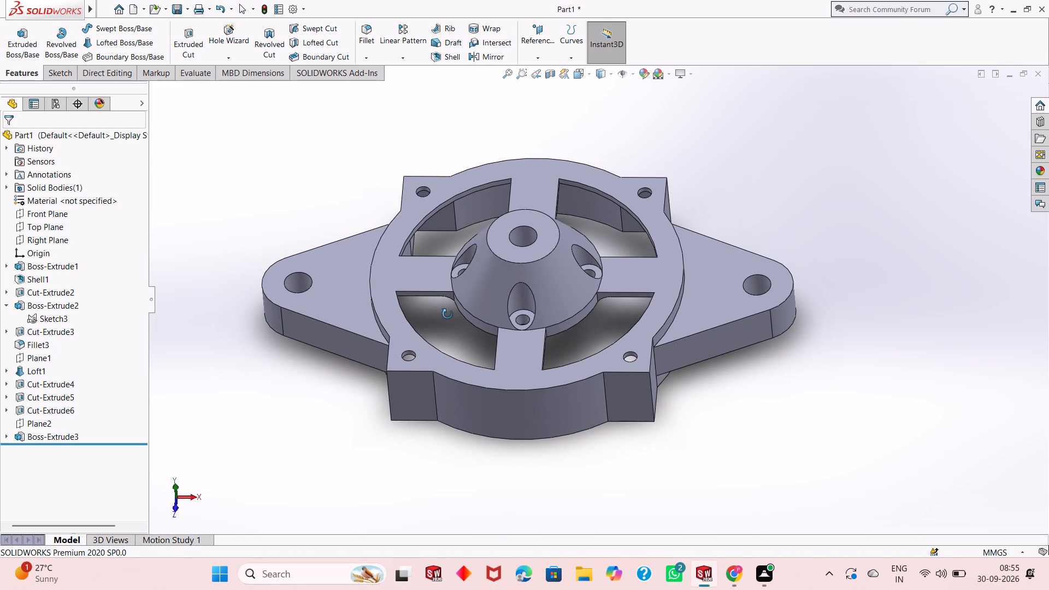
middle_drag(447, 314, 443, 311)
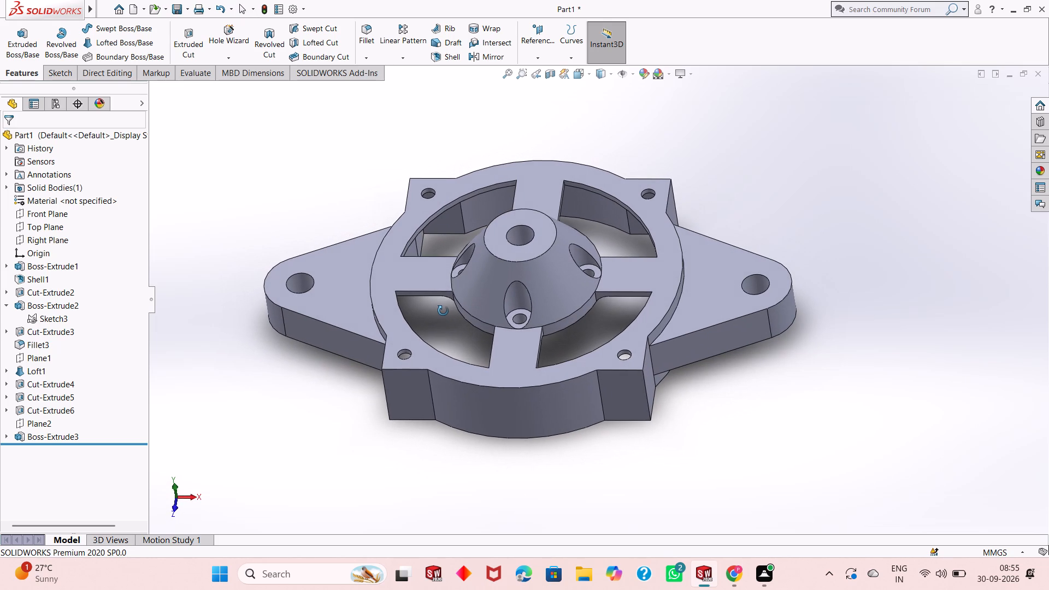
middle_drag(443, 311, 443, 310)
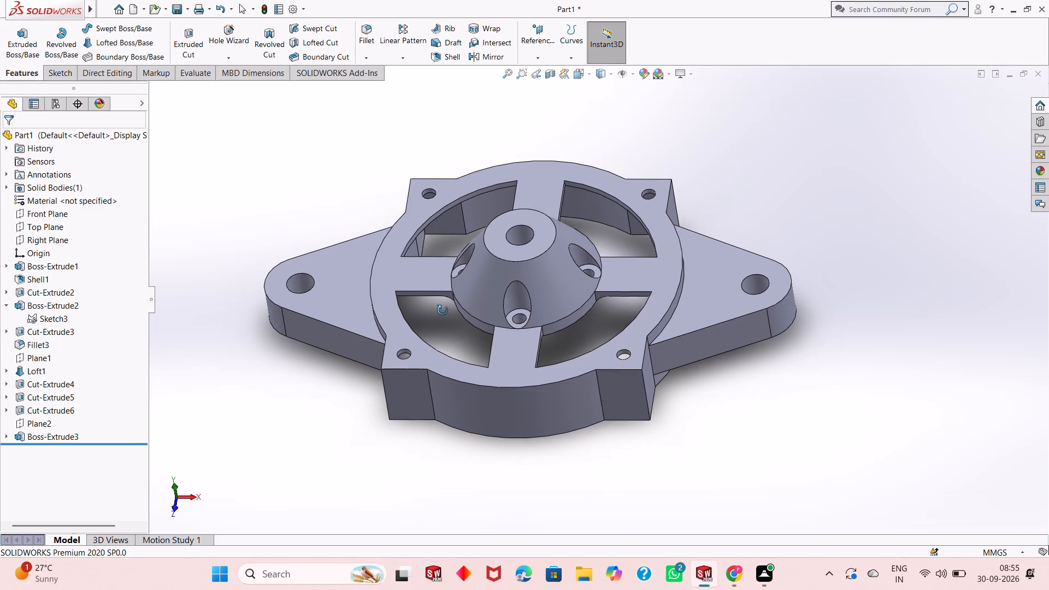
middle_drag(443, 310, 445, 242)
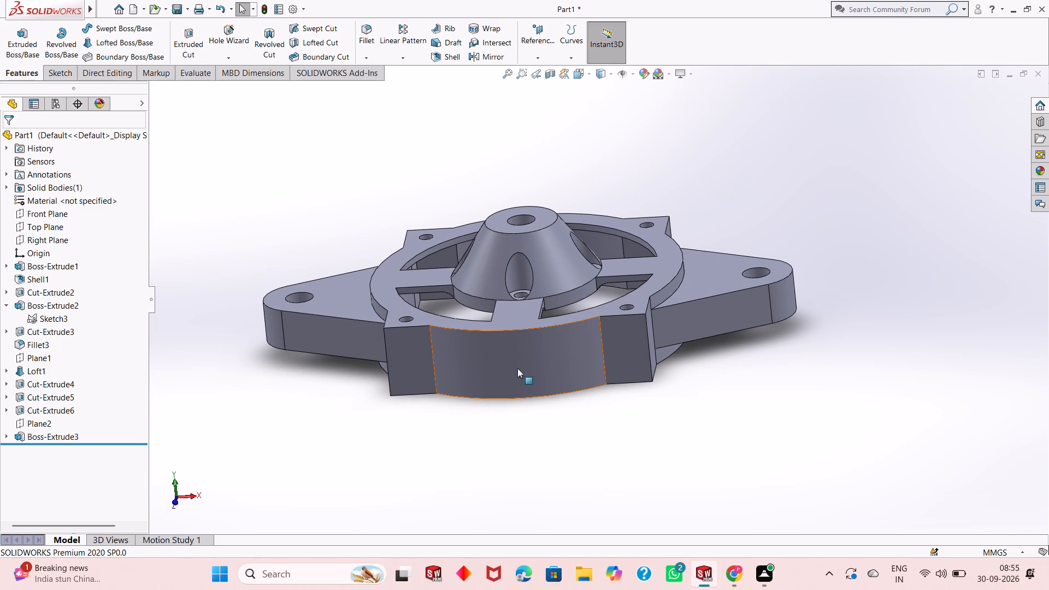
middle_drag(561, 433, 563, 421)
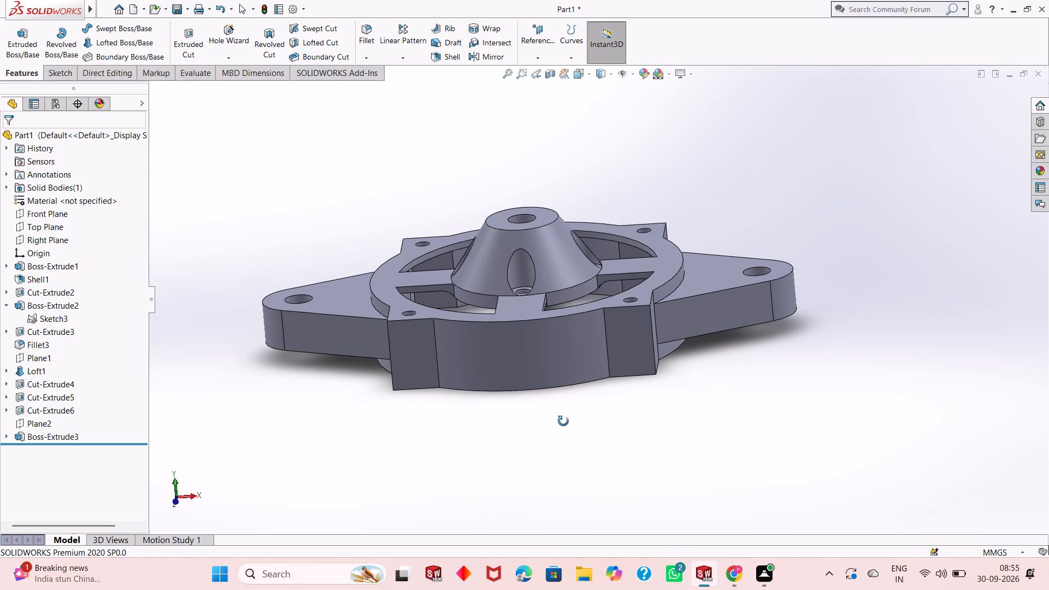
middle_drag(563, 421, 559, 329)
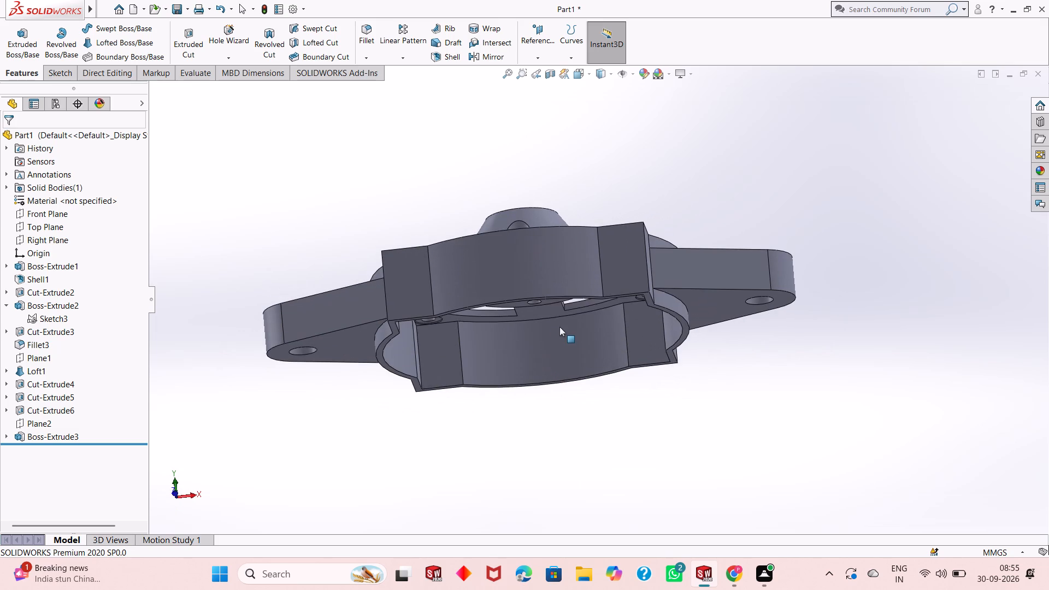
middle_drag(541, 444, 557, 393)
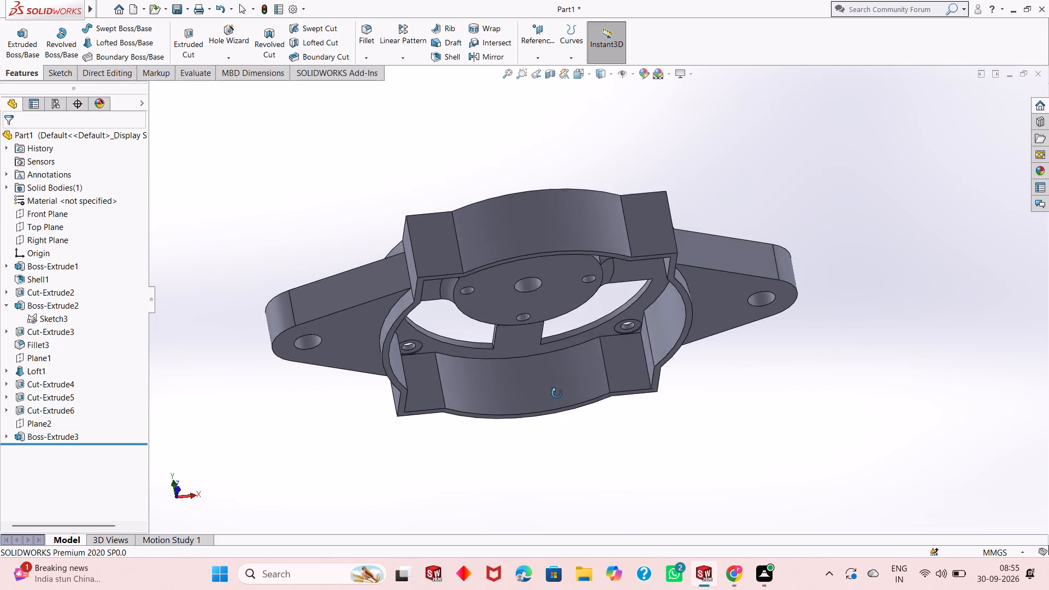
middle_drag(557, 393, 558, 376)
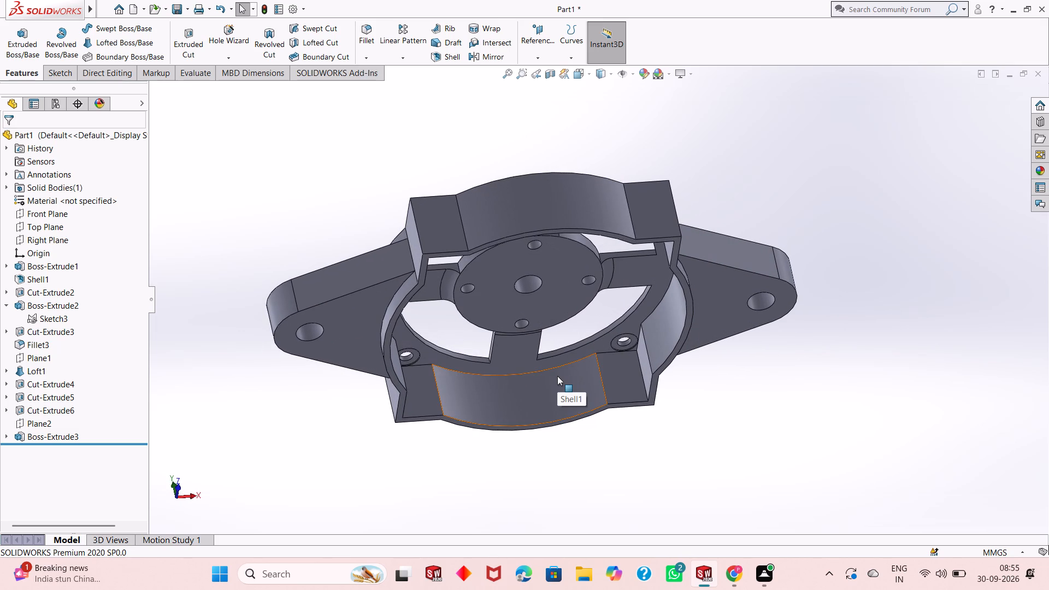
middle_drag(557, 376, 554, 397)
Undo the extrusion of the side ears, going back into their sketch.
key(ctrl+z)
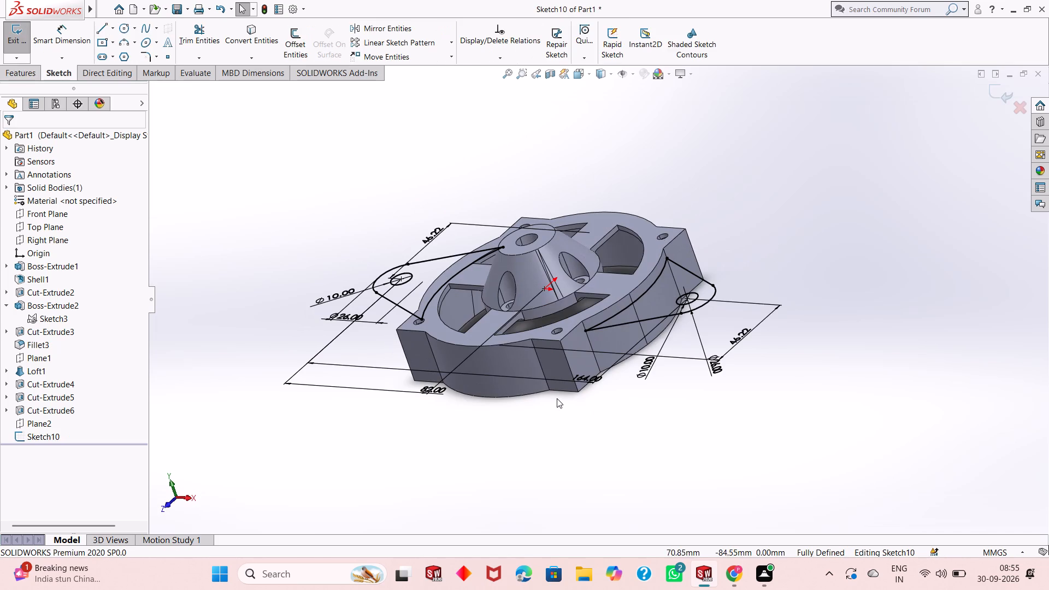
Delete the two 10 mm hole circles and their dimensions from the ear sketch.
middle_drag(659, 315, 666, 359)
scroll(657, 339, down, 2)
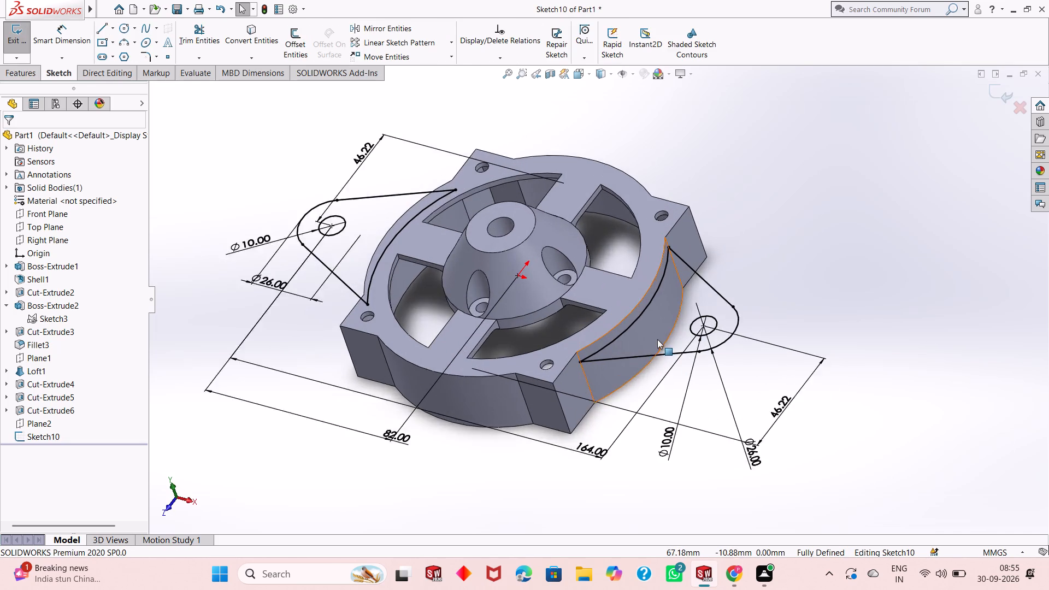
scroll(657, 339, down, 1)
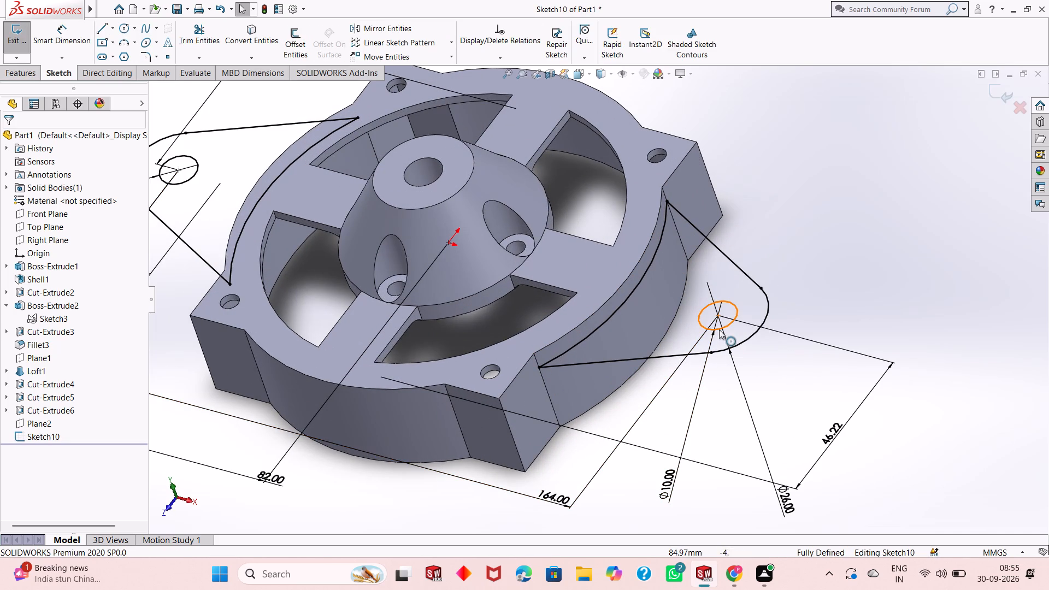
click(719, 329)
ctrl+click(178, 182)
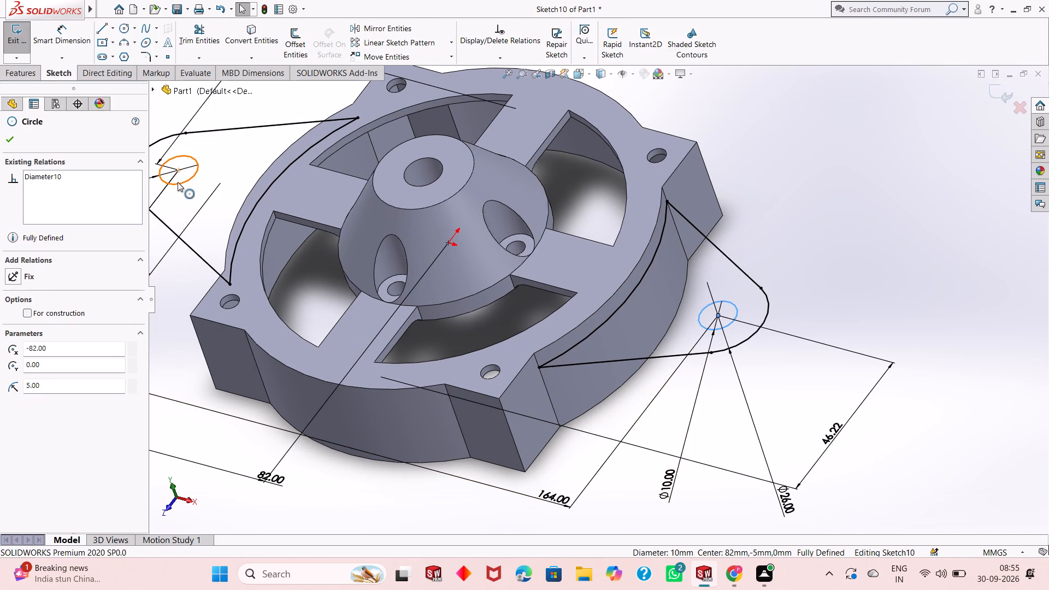
right_click(789, 176)
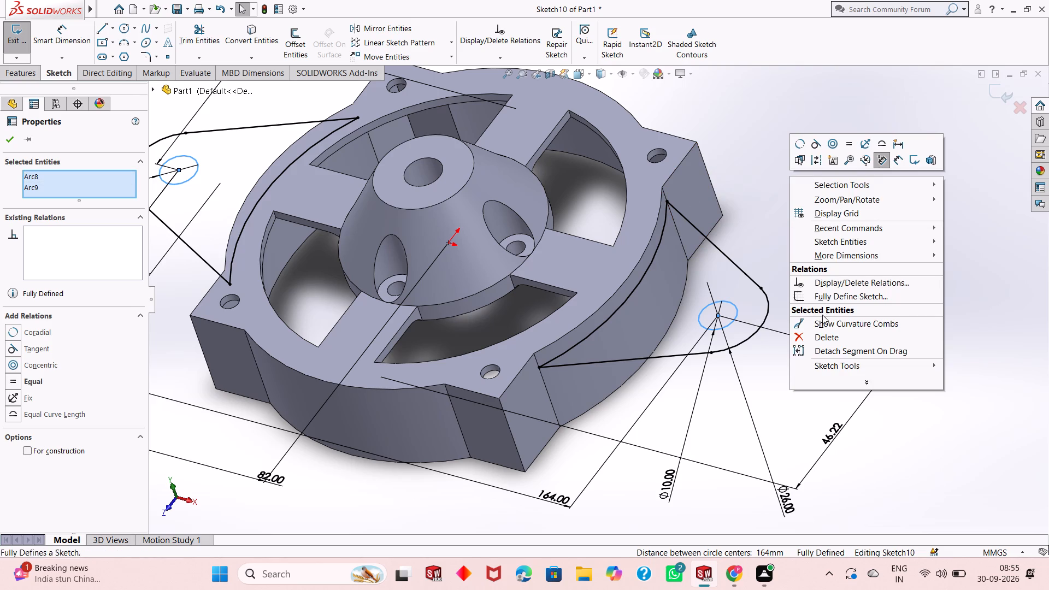
click(822, 334)
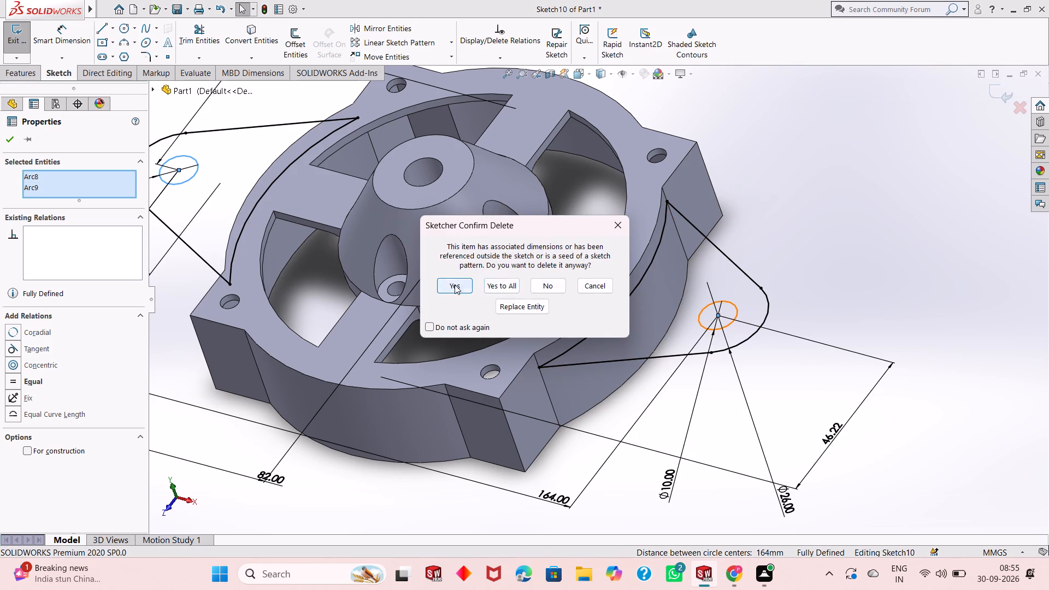
click(455, 285)
click(455, 285)
scroll(278, 341, up, 2)
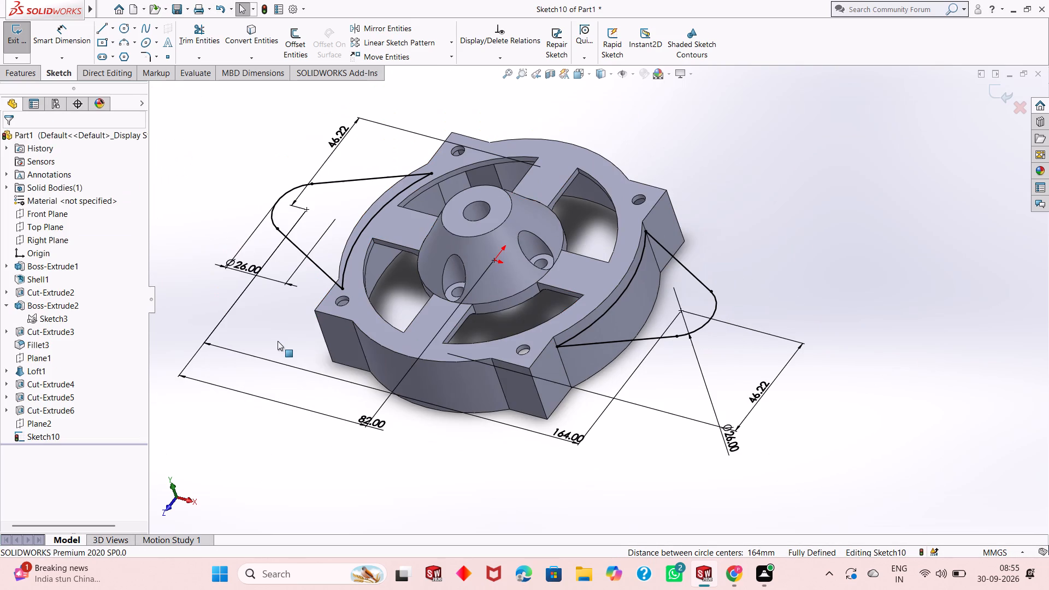
Extrude the ear sketch without holes as a blind boss 15 mm deep, reversed to run down along the housing and merged with it.
click(33, 78)
click(27, 58)
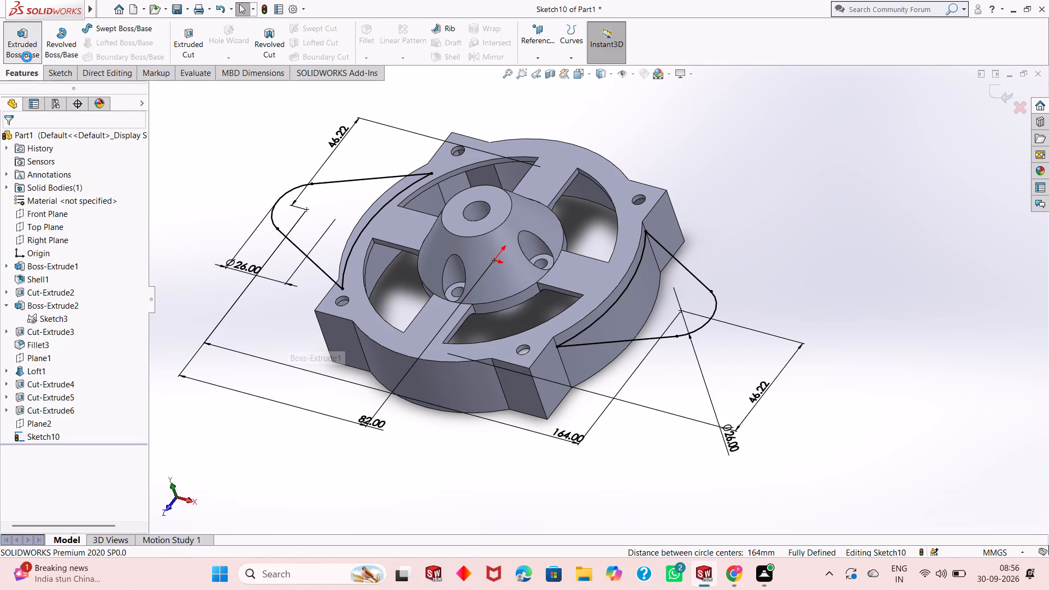
click(13, 219)
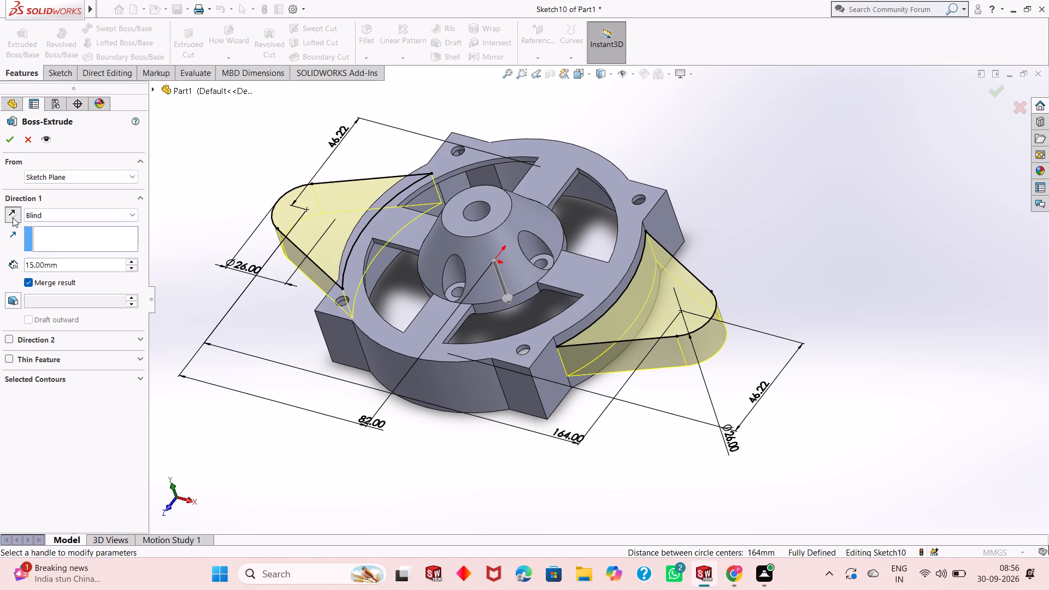
click(5, 138)
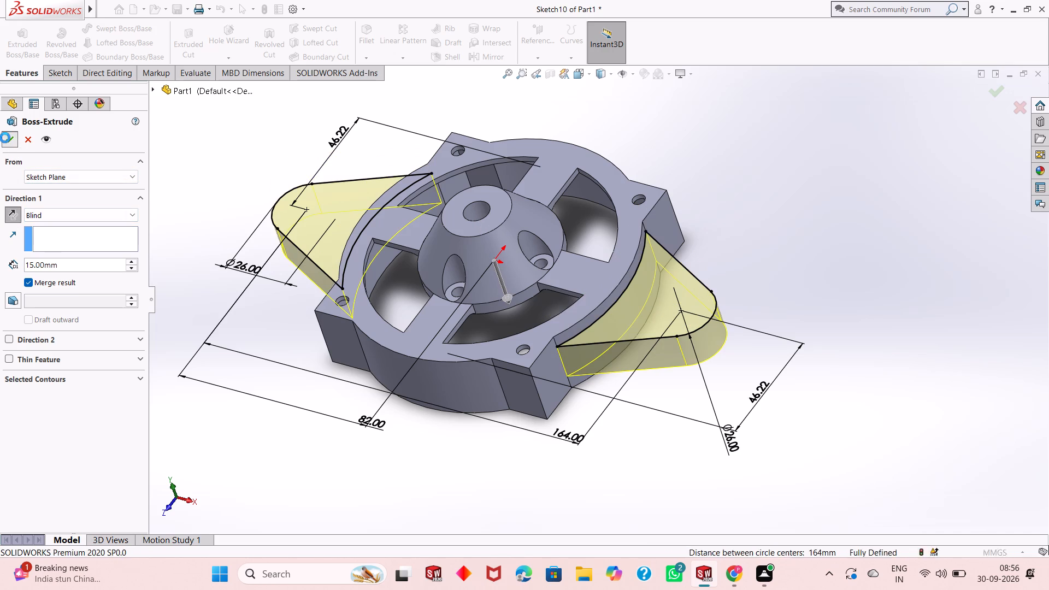
click(219, 192)
Sketch circles centred on the rounded ends on the ears' top face, about 11 mm diameter on the right ear and 14 mm on the left.
click(659, 293)
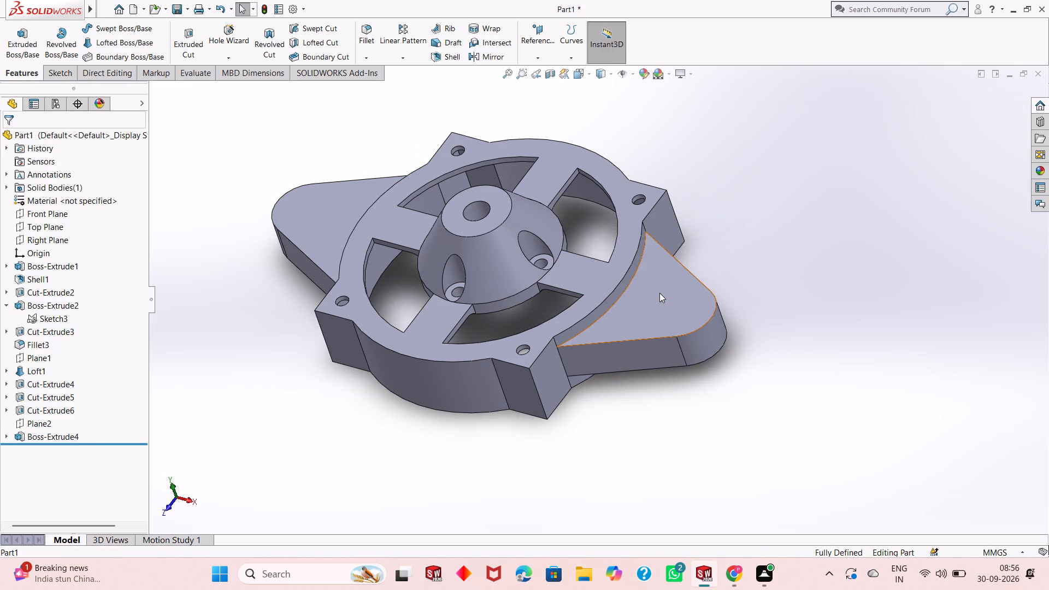
click(706, 261)
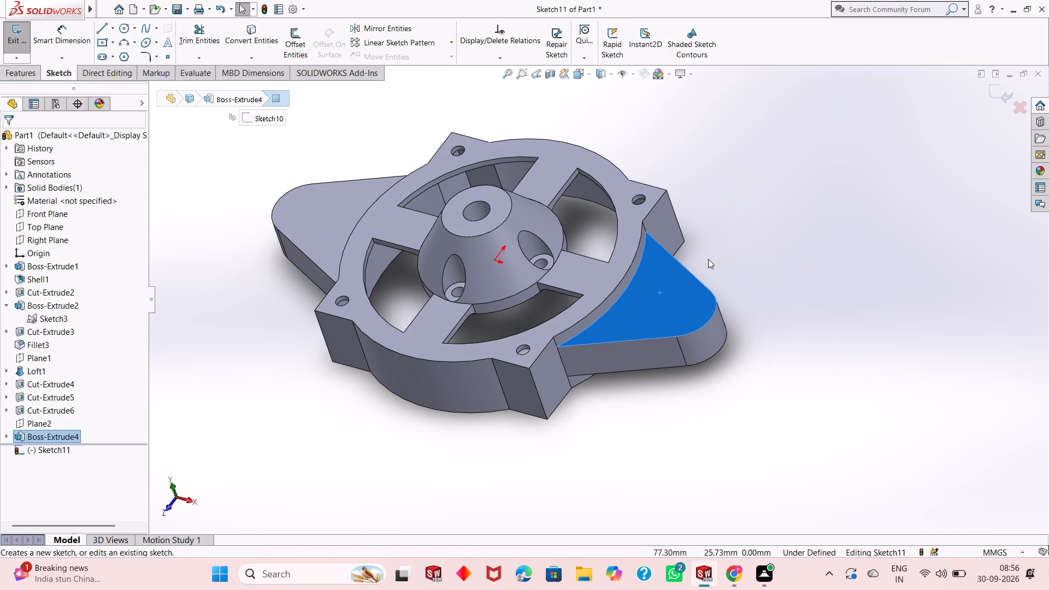
key(ctrl+8)
click(869, 197)
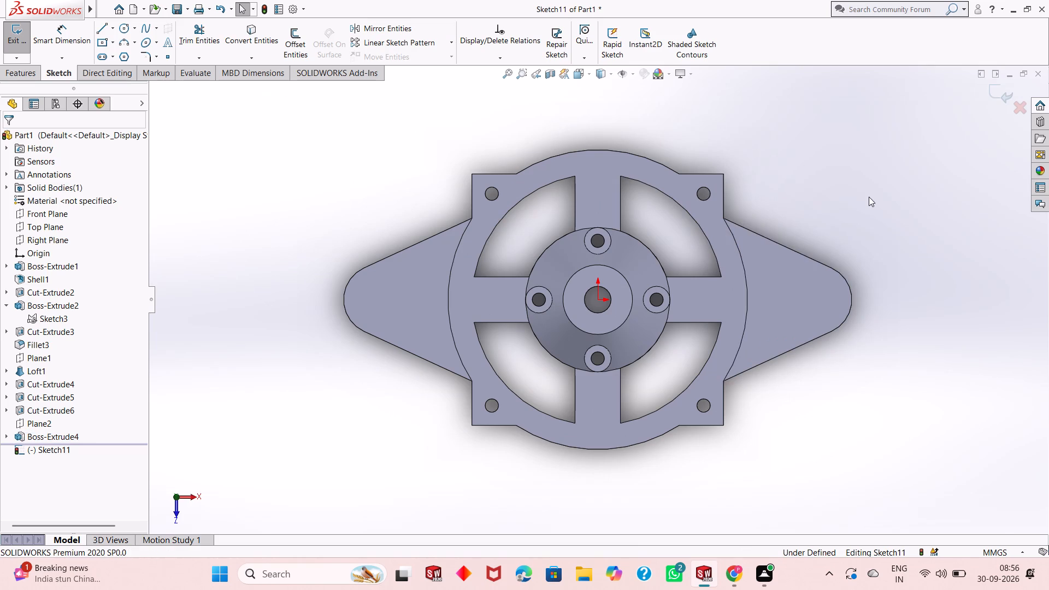
scroll(883, 317, down, 2)
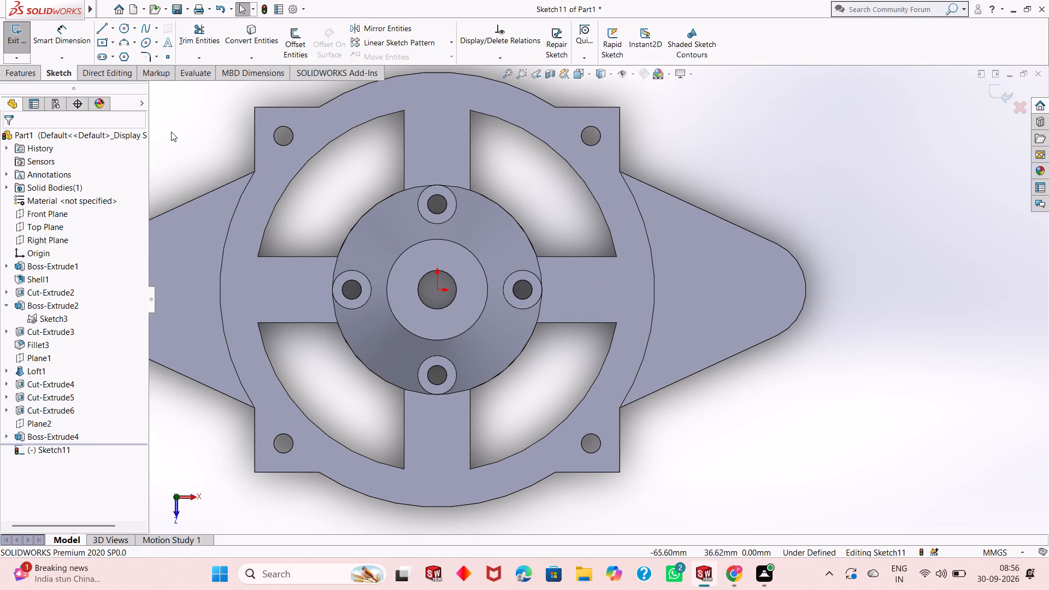
click(124, 27)
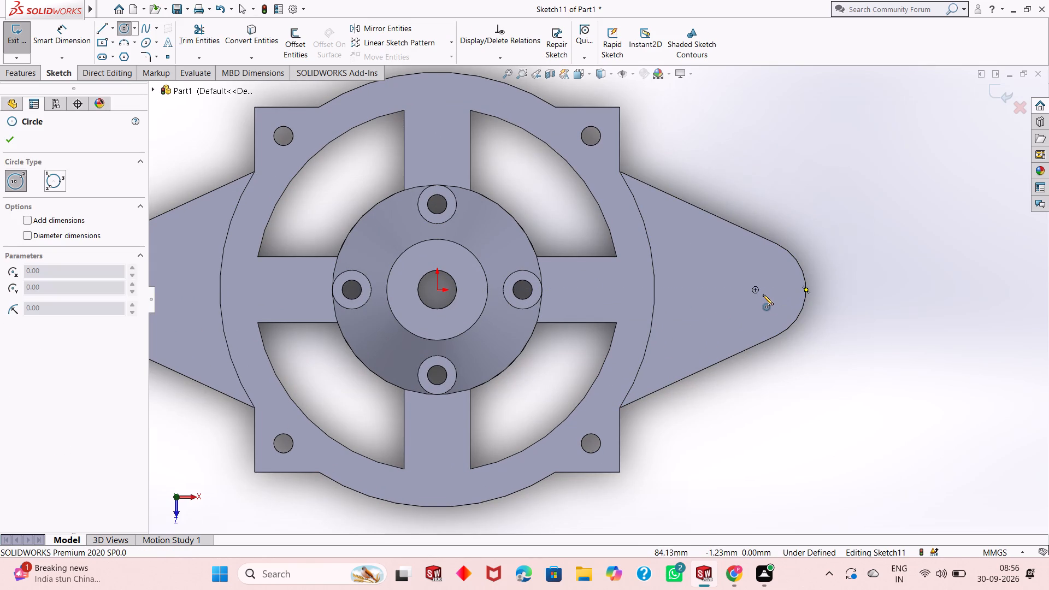
click(756, 290)
click(763, 270)
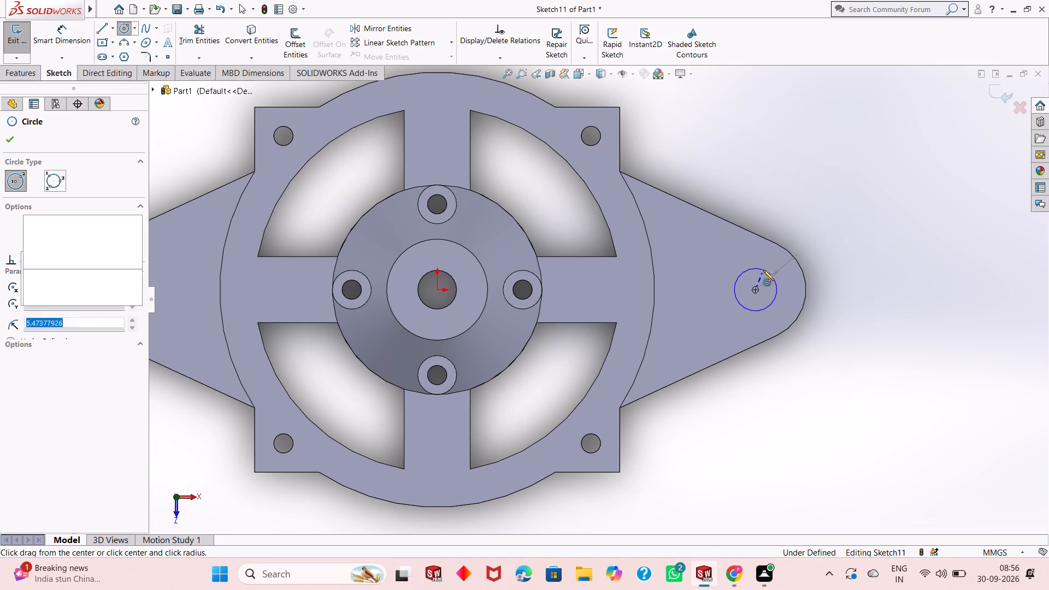
scroll(758, 262, up, 1)
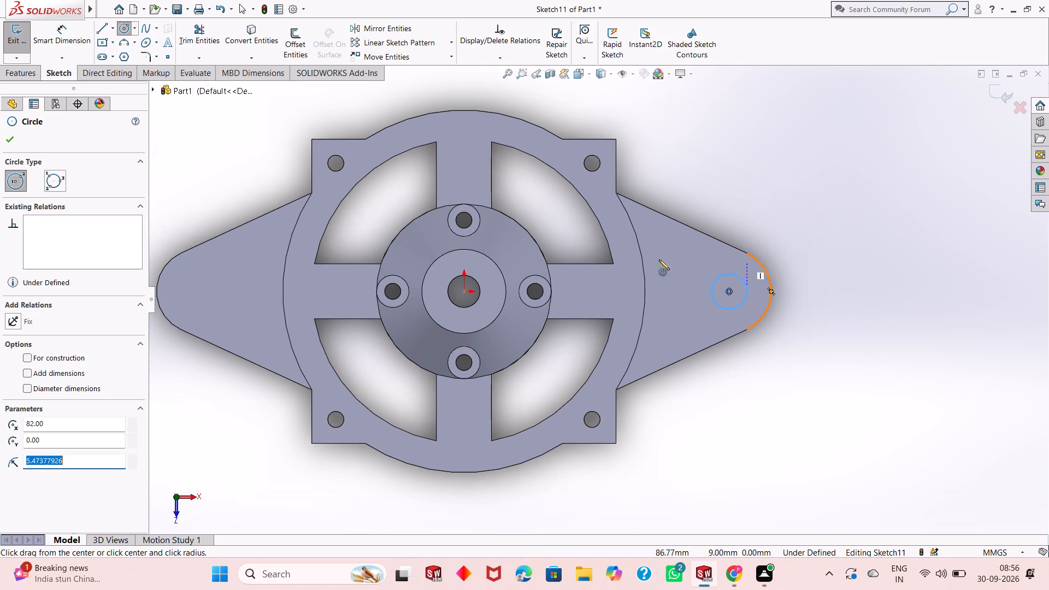
click(199, 292)
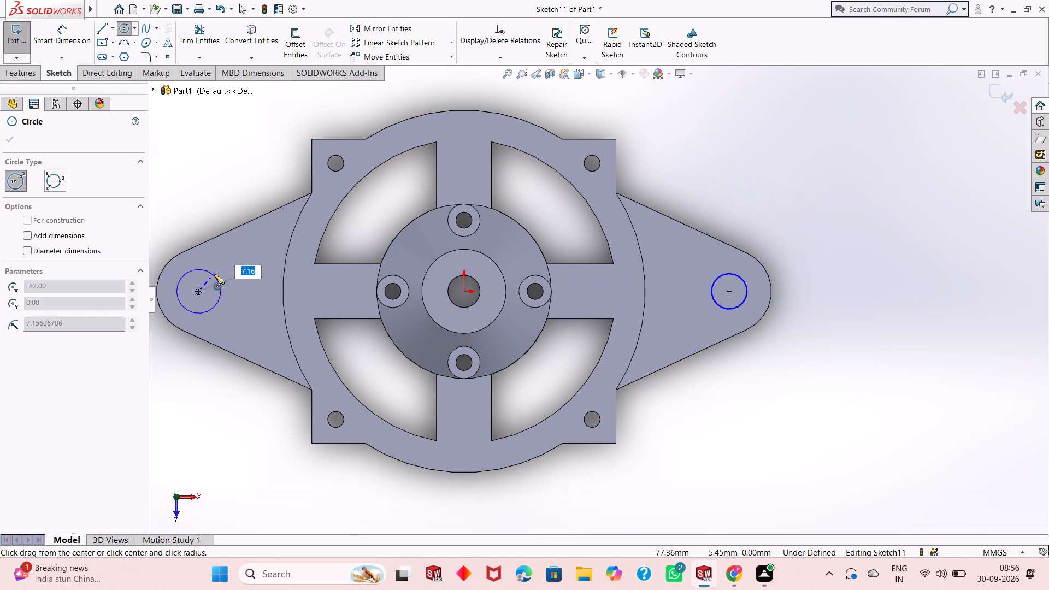
click(214, 274)
right_click(725, 177)
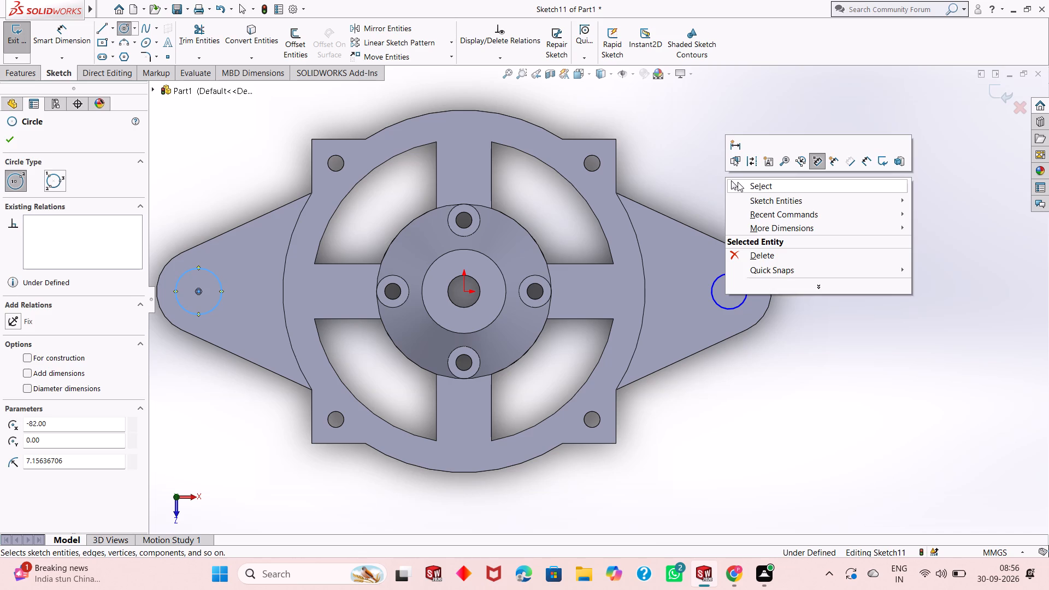
click(738, 182)
Dimension the hole circles on the right and left ears to 10 mm diameter each.
click(73, 36)
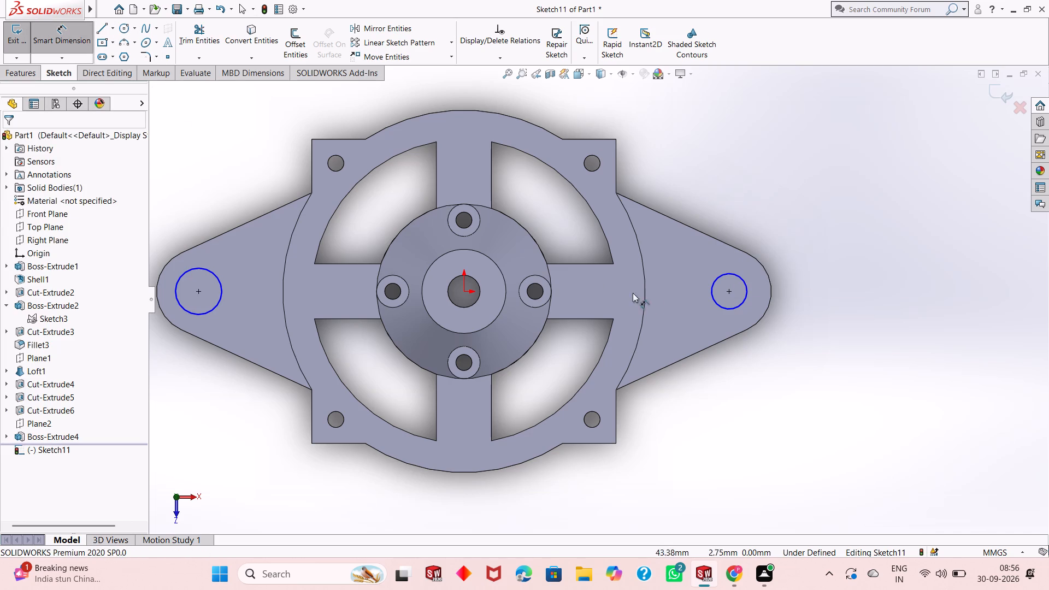
click(739, 307)
click(808, 412)
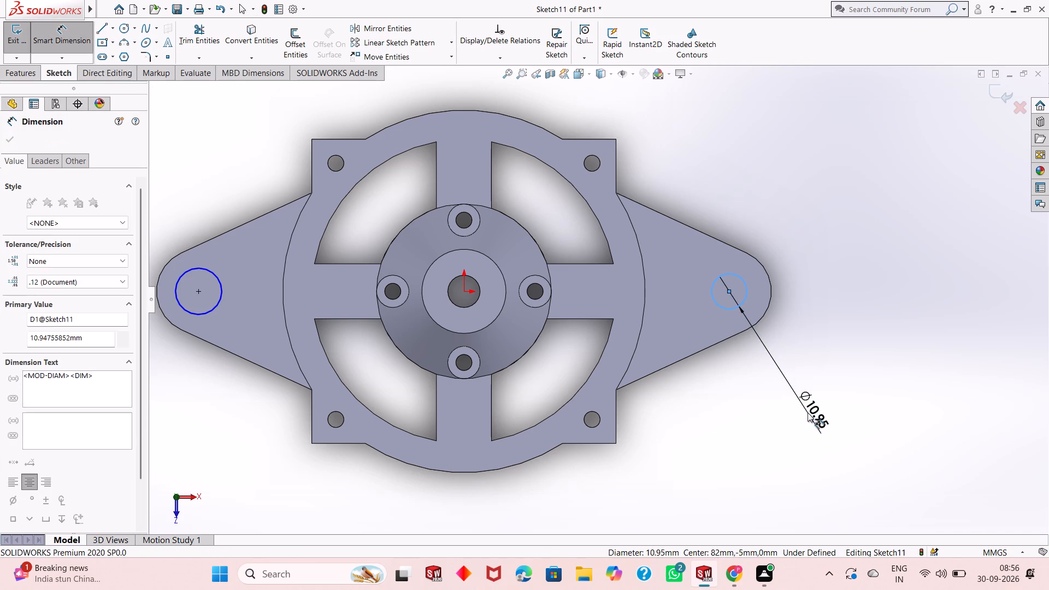
text(10)
key(Return)
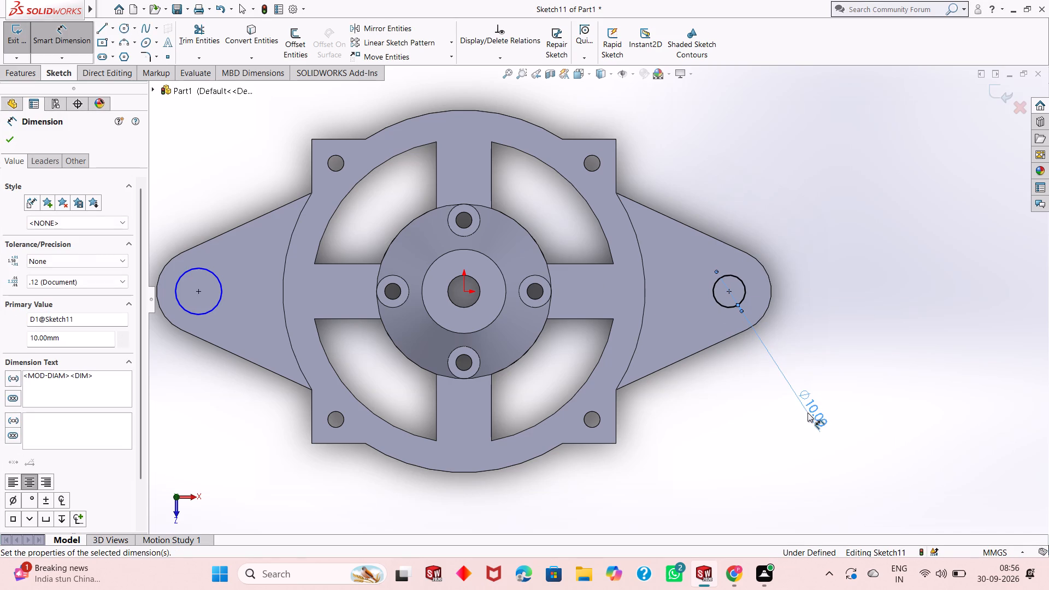
click(212, 311)
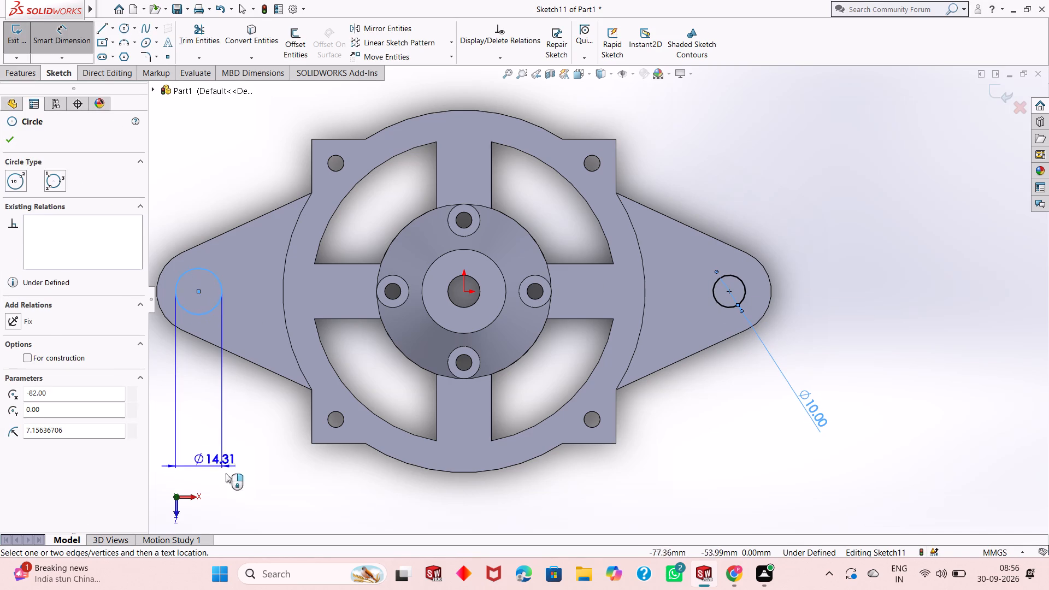
click(250, 482)
text(10)
key(Return)
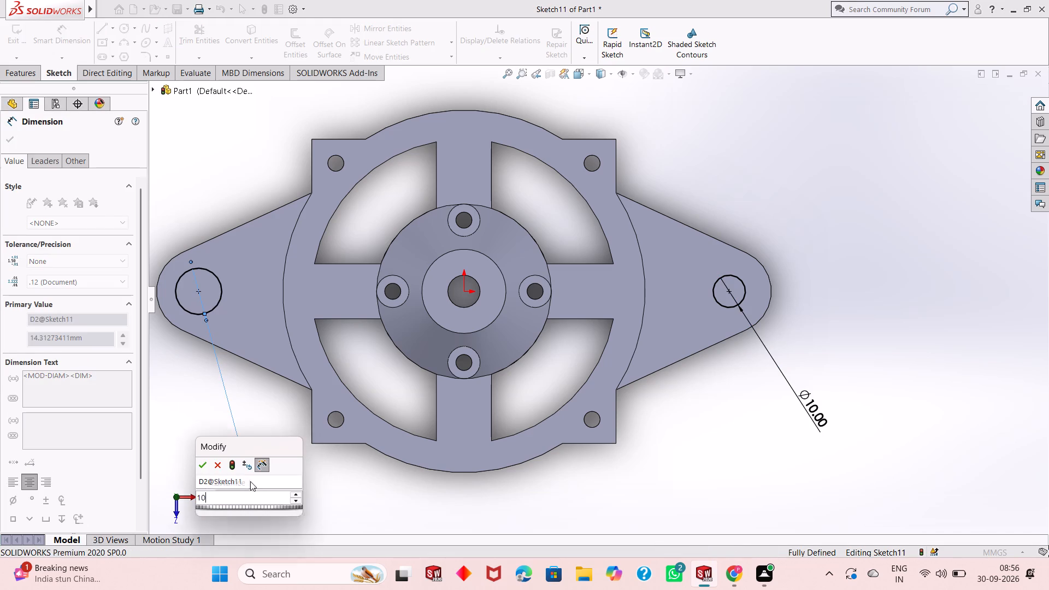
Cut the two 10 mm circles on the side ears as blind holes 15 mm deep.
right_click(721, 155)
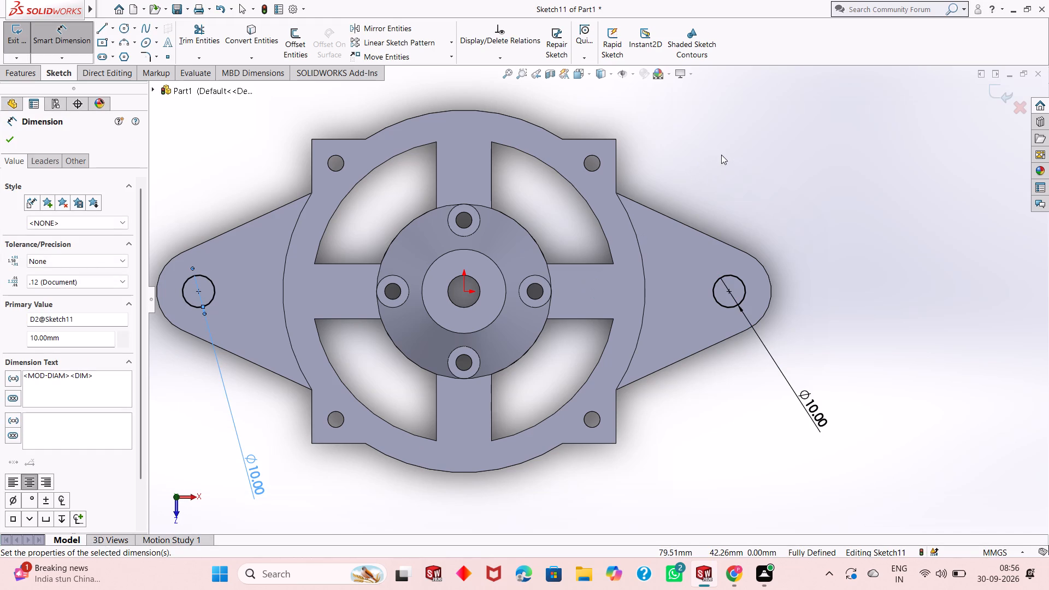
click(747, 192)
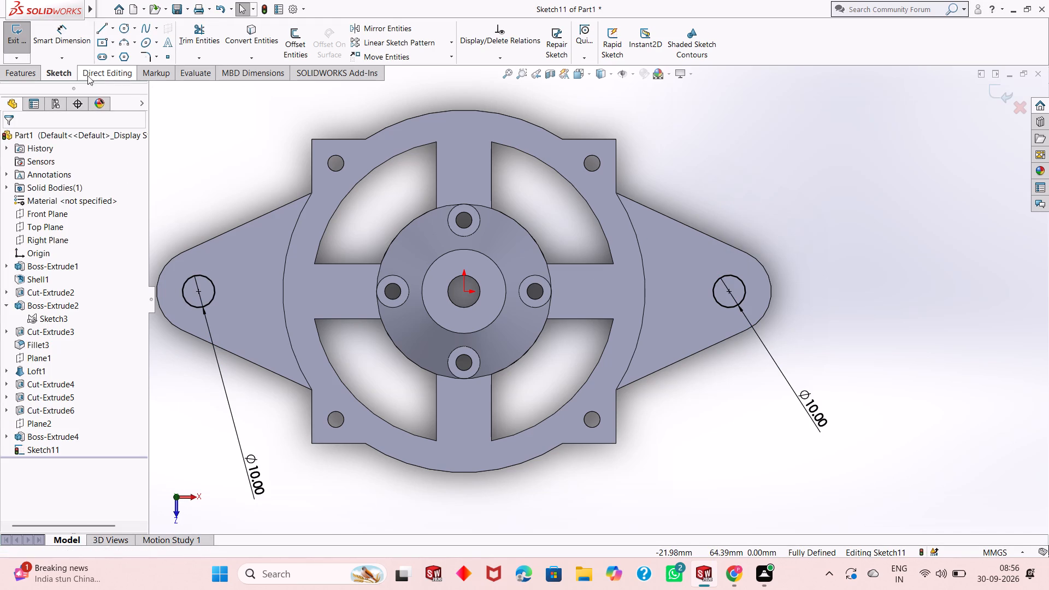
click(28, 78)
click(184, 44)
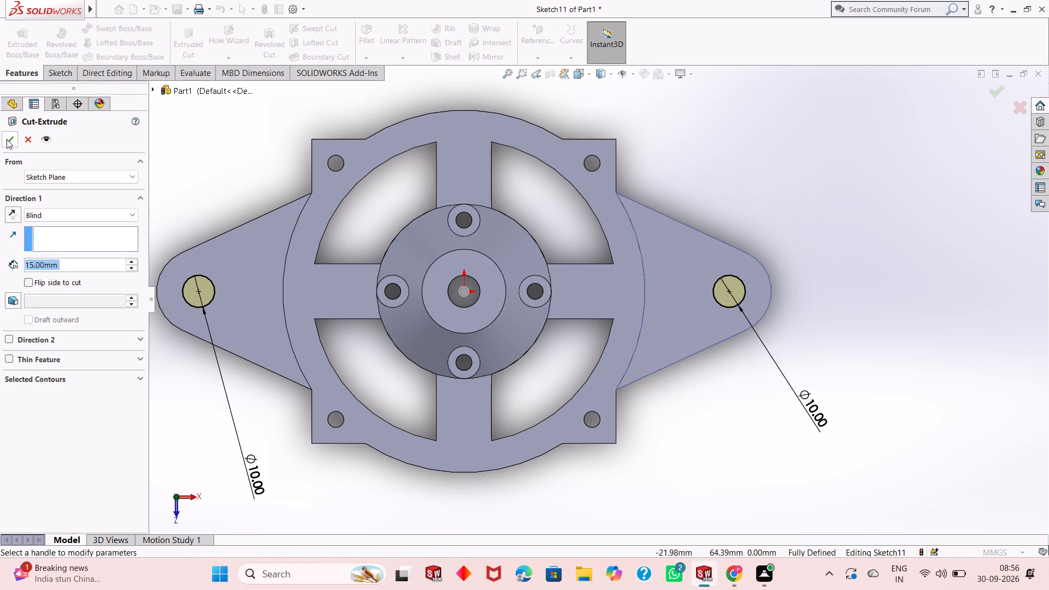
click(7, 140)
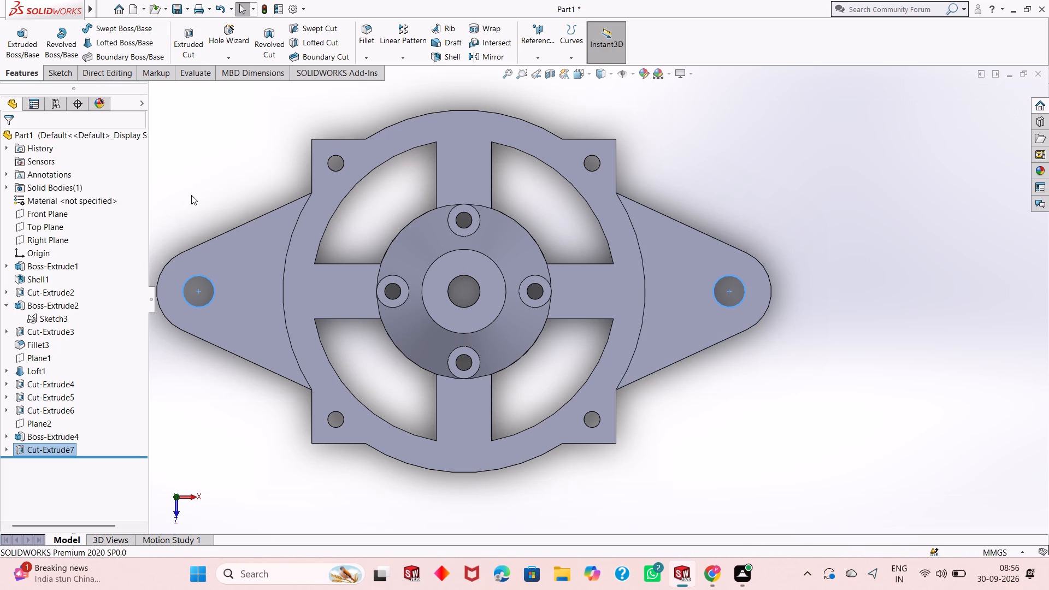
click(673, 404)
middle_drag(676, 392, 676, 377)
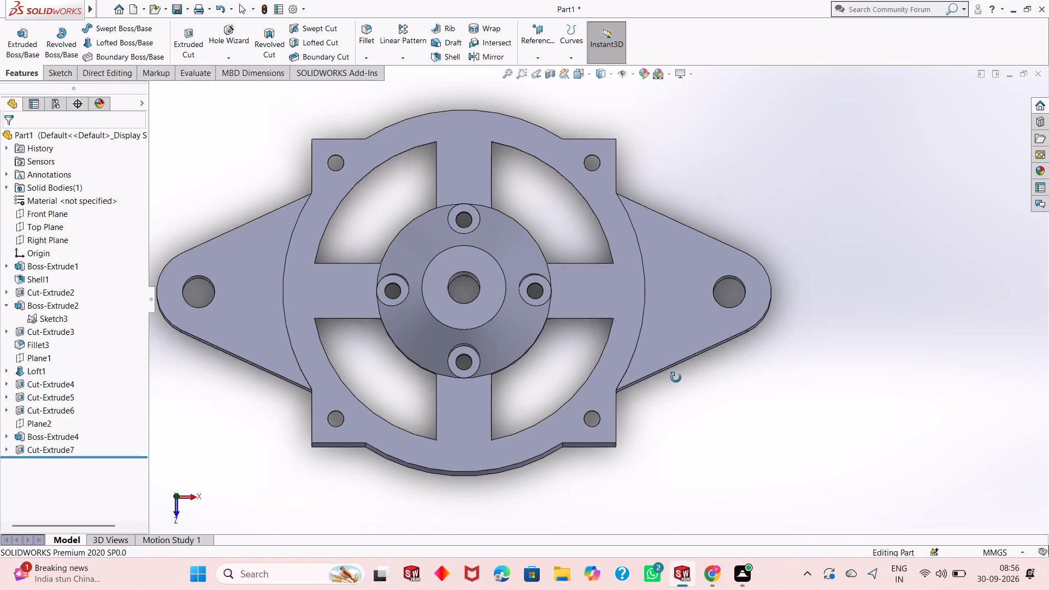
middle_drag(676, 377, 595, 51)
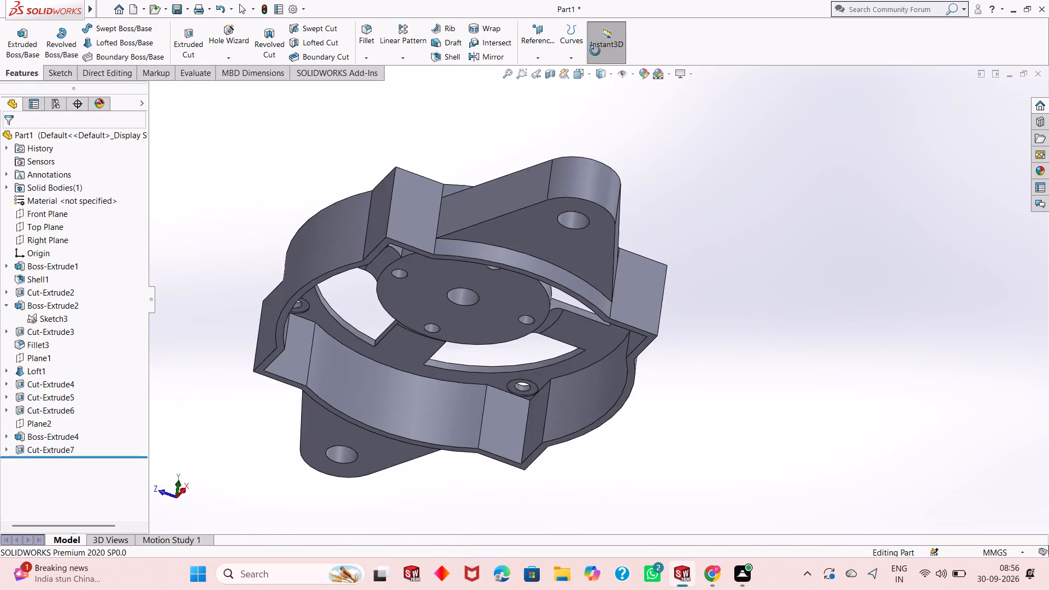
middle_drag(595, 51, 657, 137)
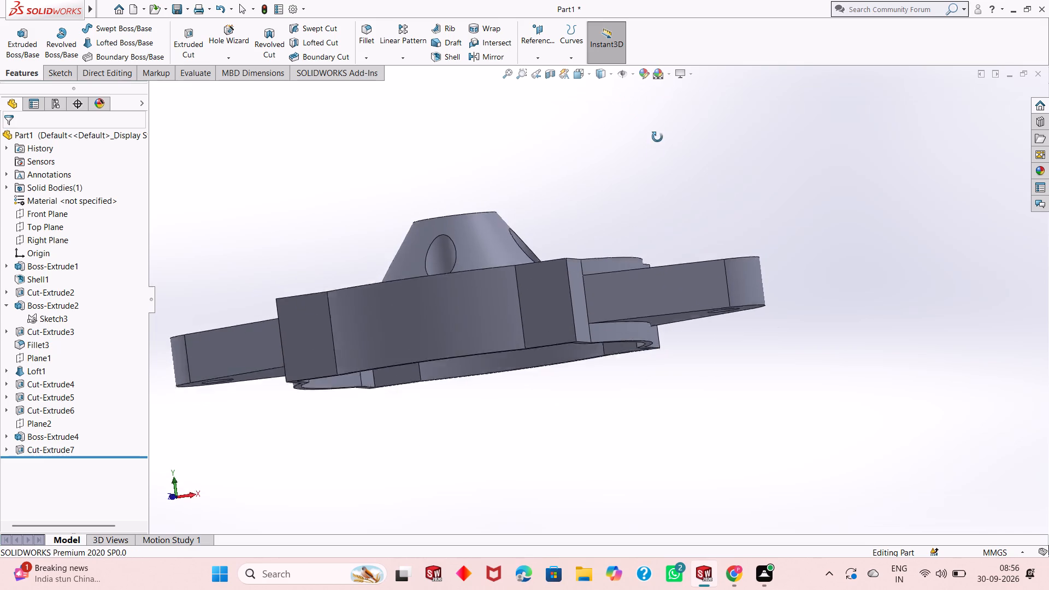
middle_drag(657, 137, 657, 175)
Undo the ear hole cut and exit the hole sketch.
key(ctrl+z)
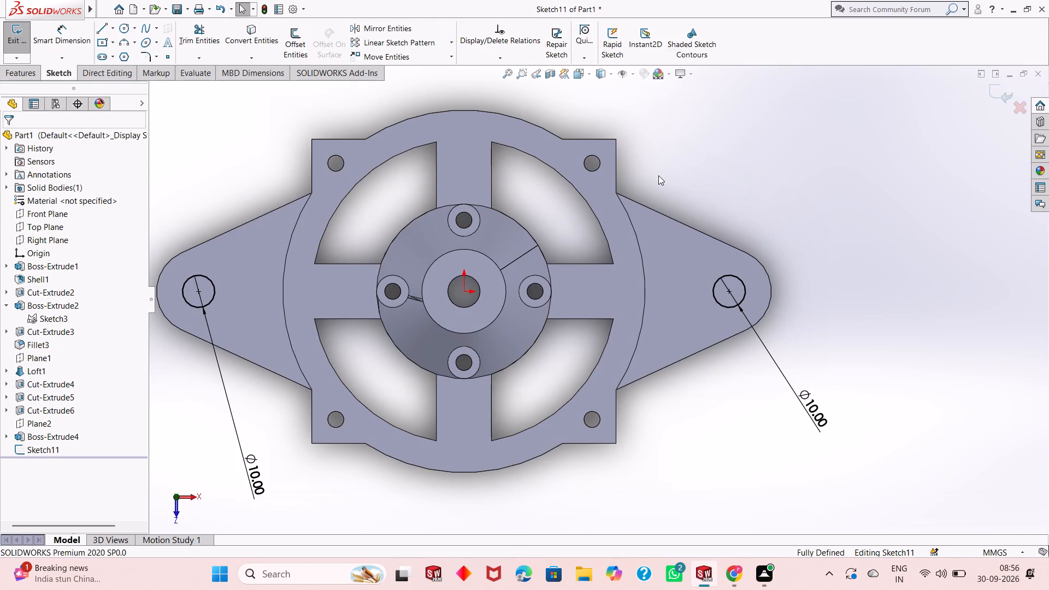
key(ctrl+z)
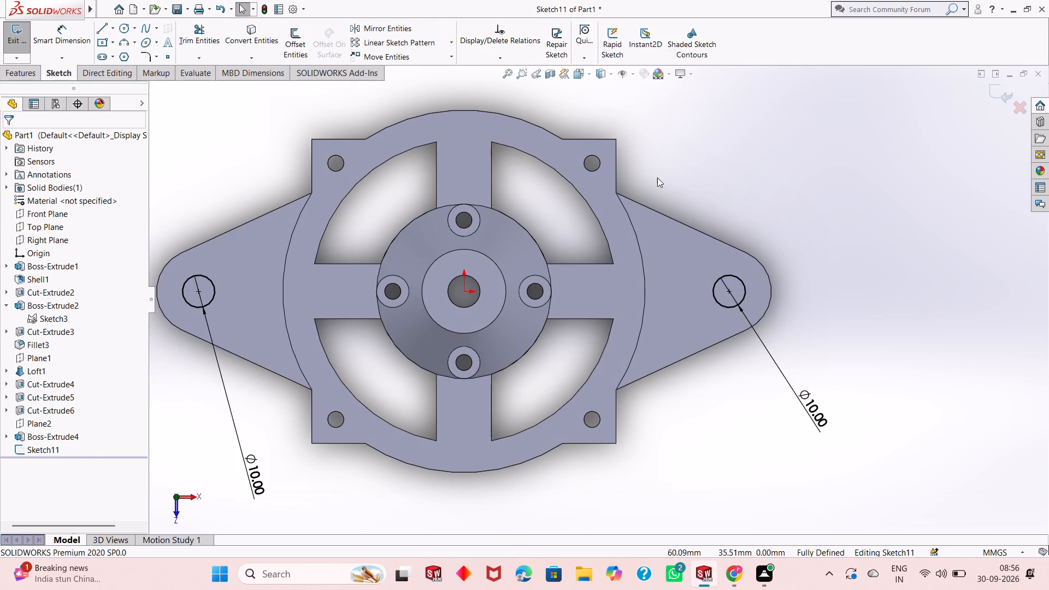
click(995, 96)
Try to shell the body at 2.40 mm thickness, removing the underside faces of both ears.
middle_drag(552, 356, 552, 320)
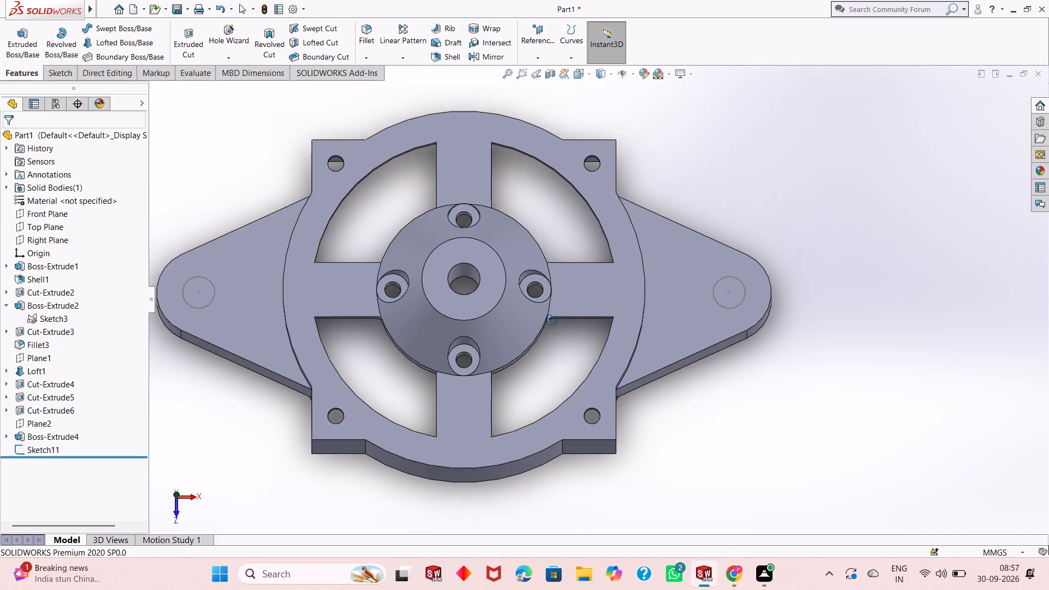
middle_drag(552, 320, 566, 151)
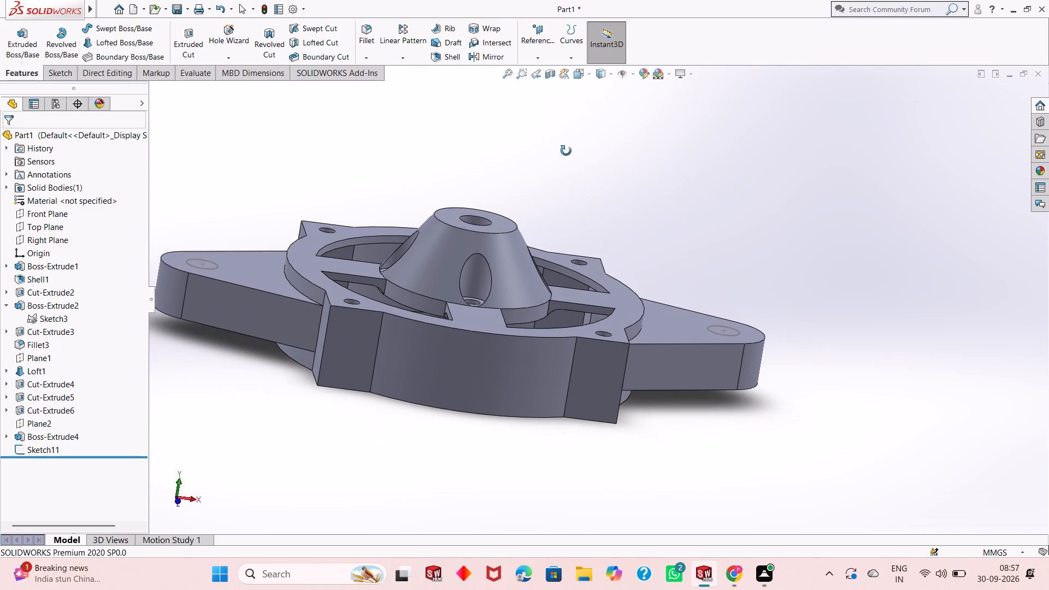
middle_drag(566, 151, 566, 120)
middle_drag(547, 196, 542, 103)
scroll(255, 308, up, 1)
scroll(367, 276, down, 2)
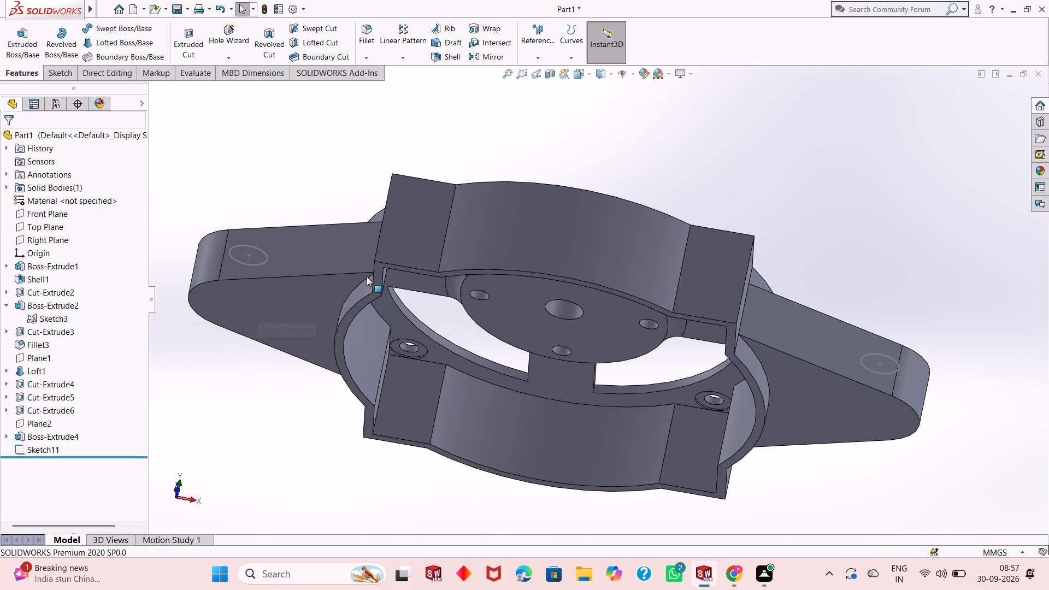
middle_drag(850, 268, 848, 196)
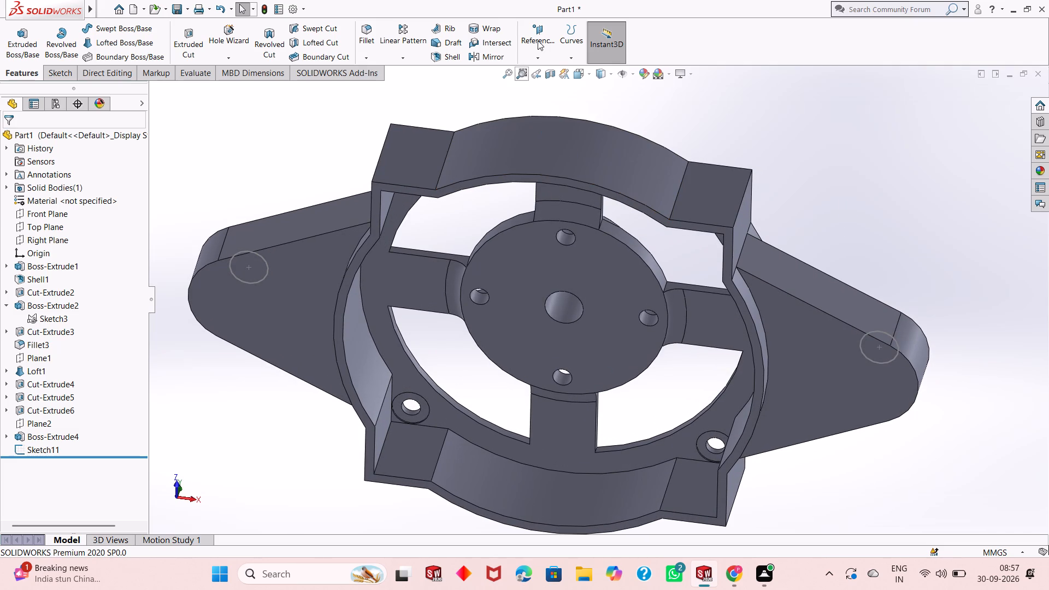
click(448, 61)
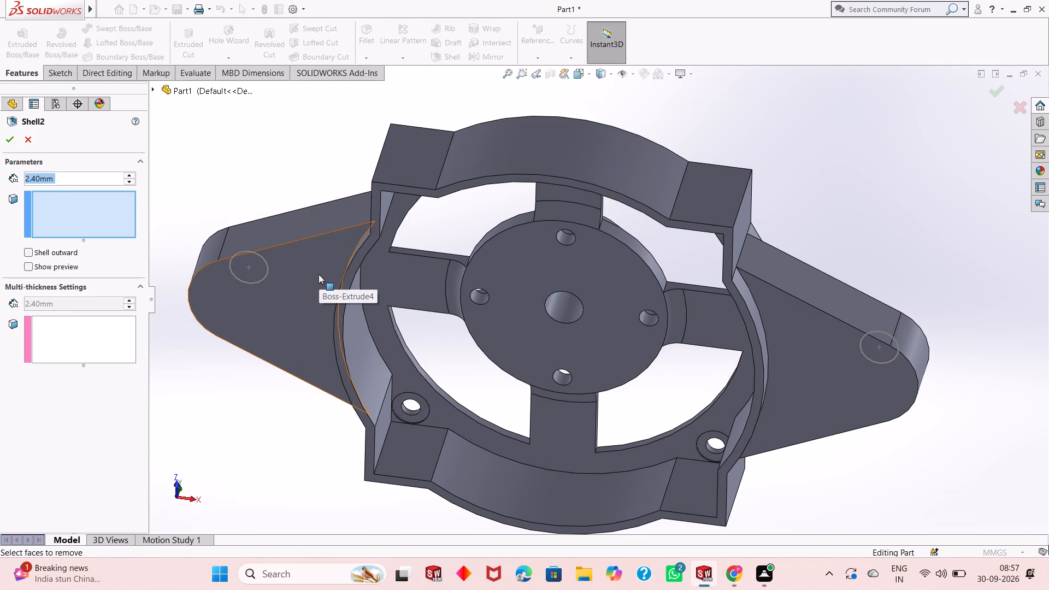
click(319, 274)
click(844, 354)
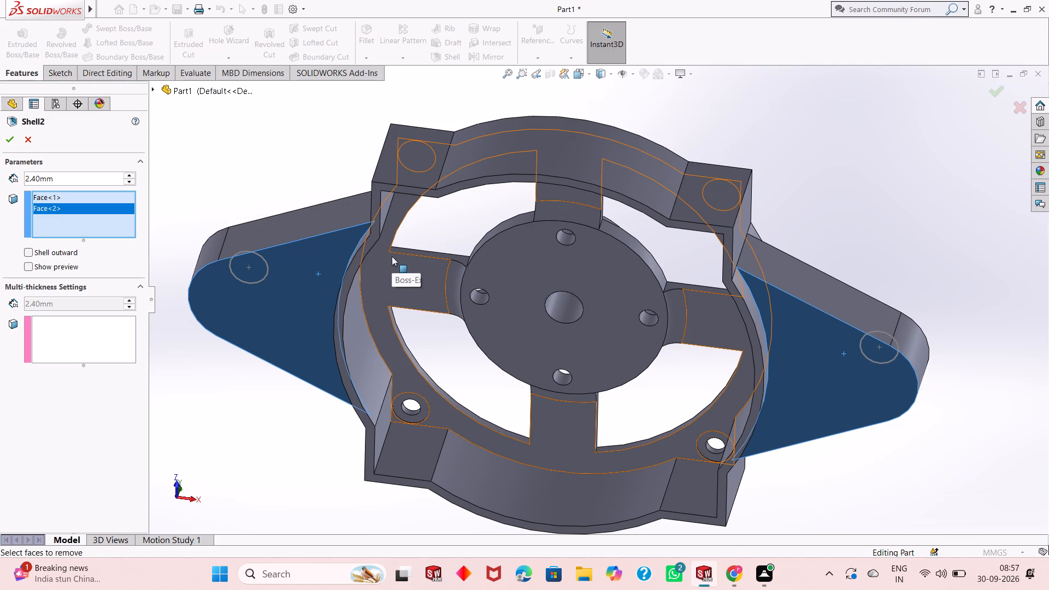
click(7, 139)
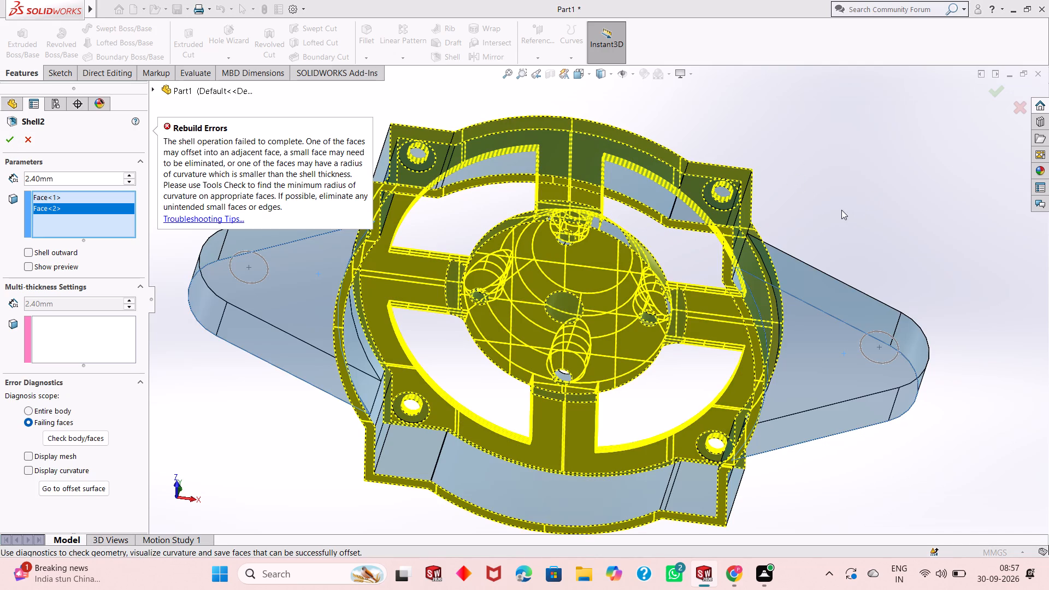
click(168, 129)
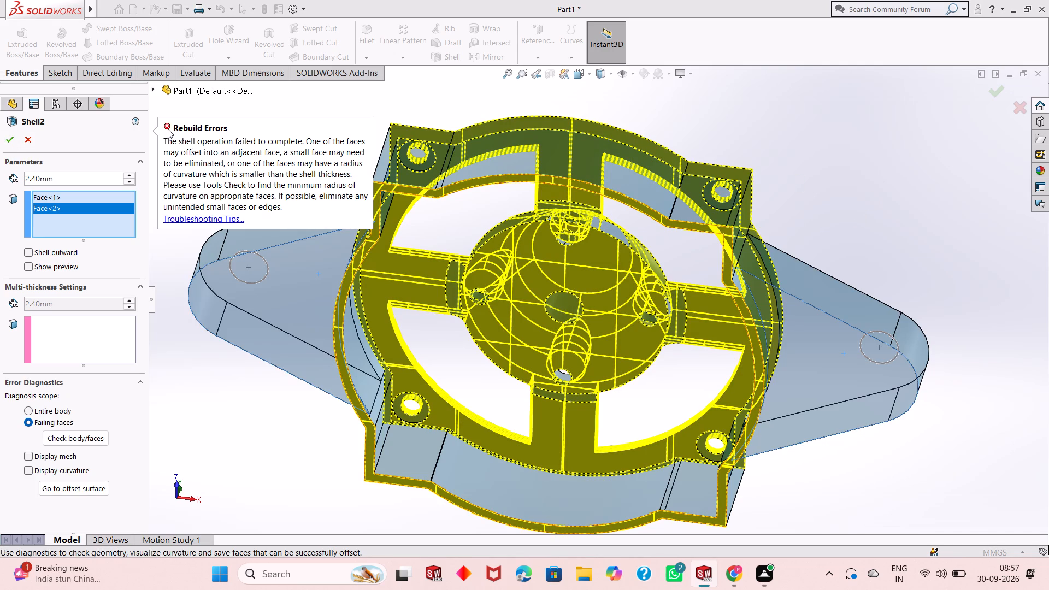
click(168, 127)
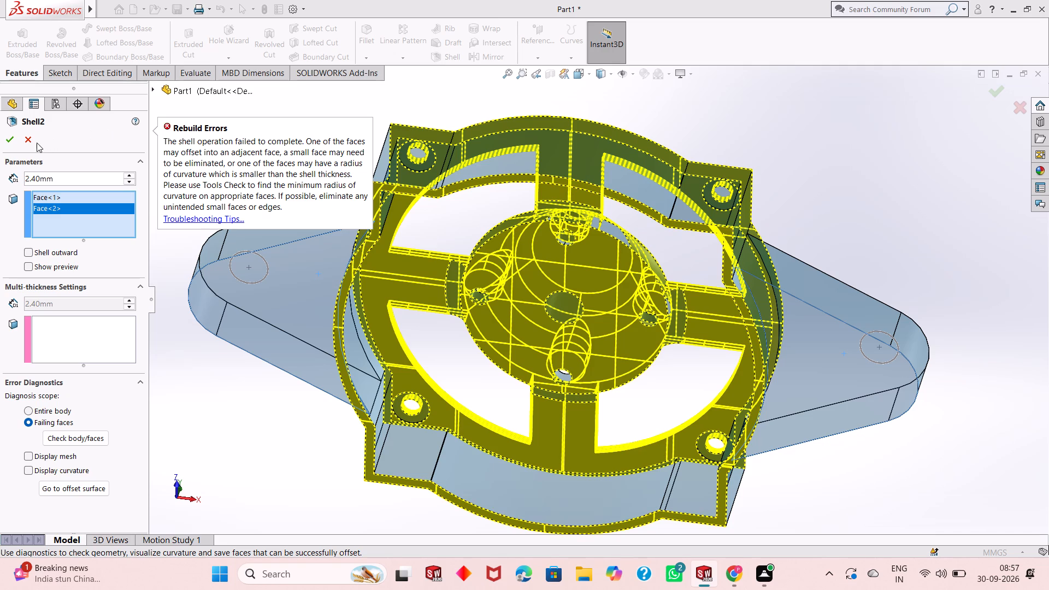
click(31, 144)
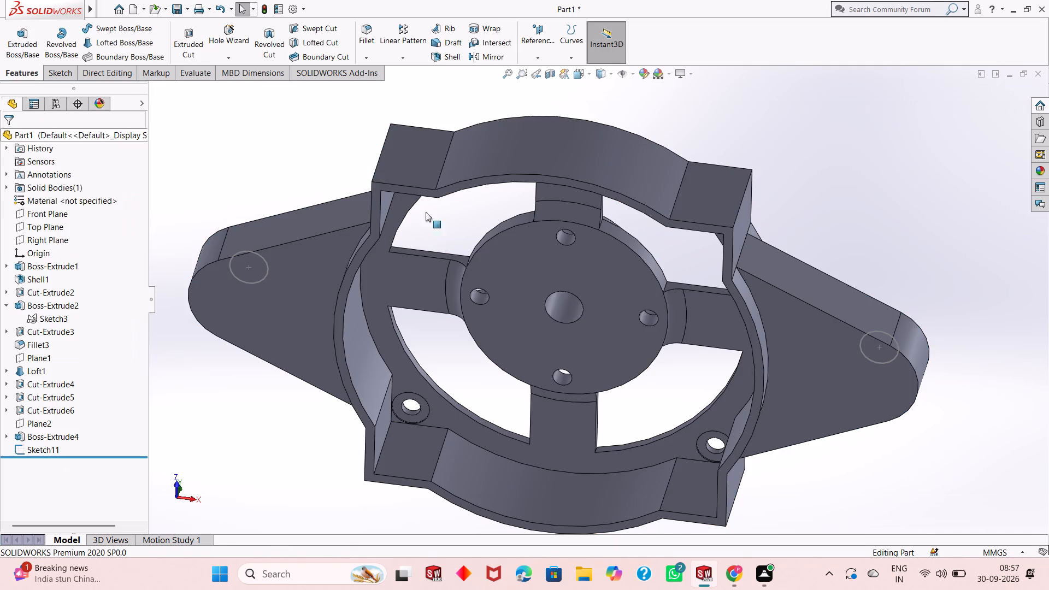
Undo the ear hole dimensions and circles until the whole hole sketch is removed from the ears' top face.
scroll(849, 272, up, 1)
middle_drag(848, 273, 839, 247)
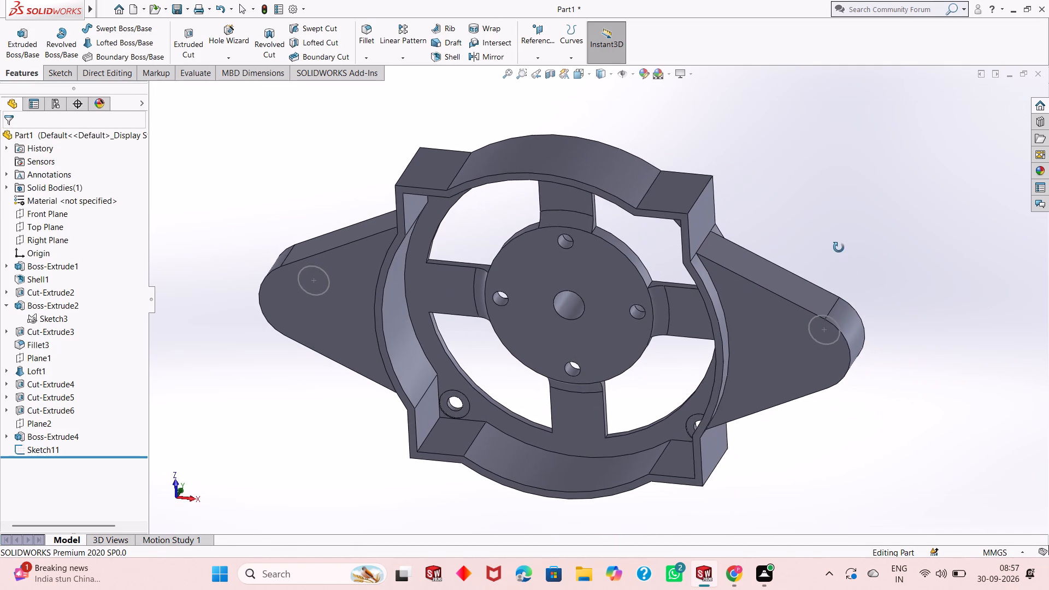
middle_drag(839, 247, 838, 247)
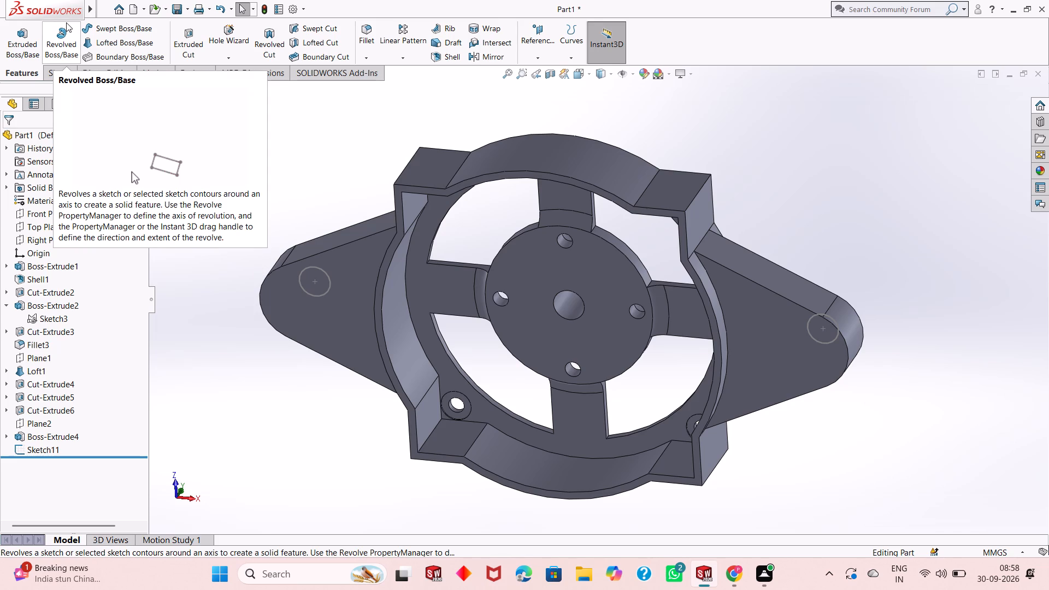
key(ctrl+z)
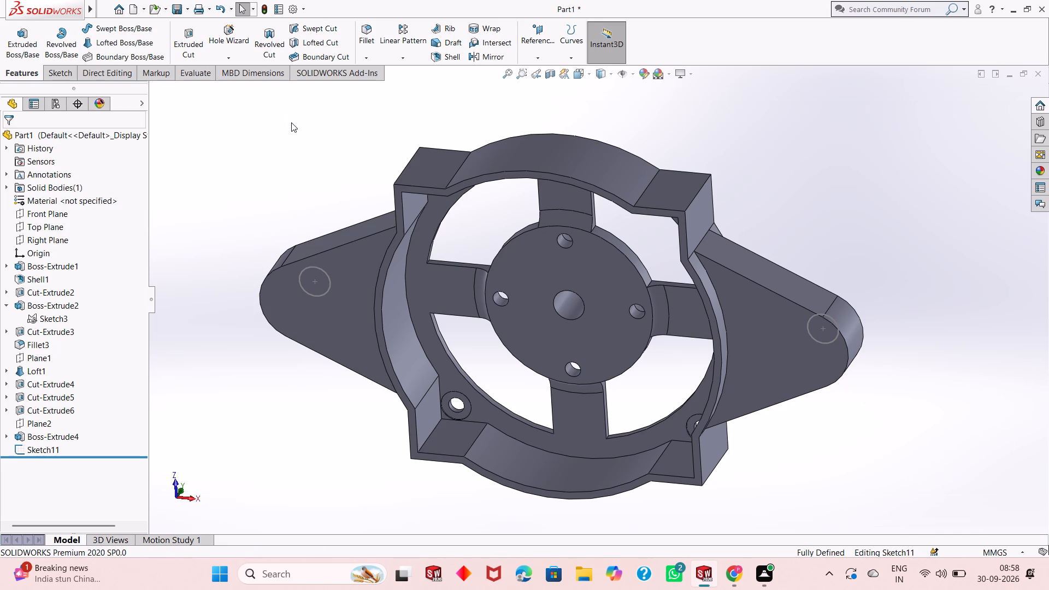
key(ctrl+z)
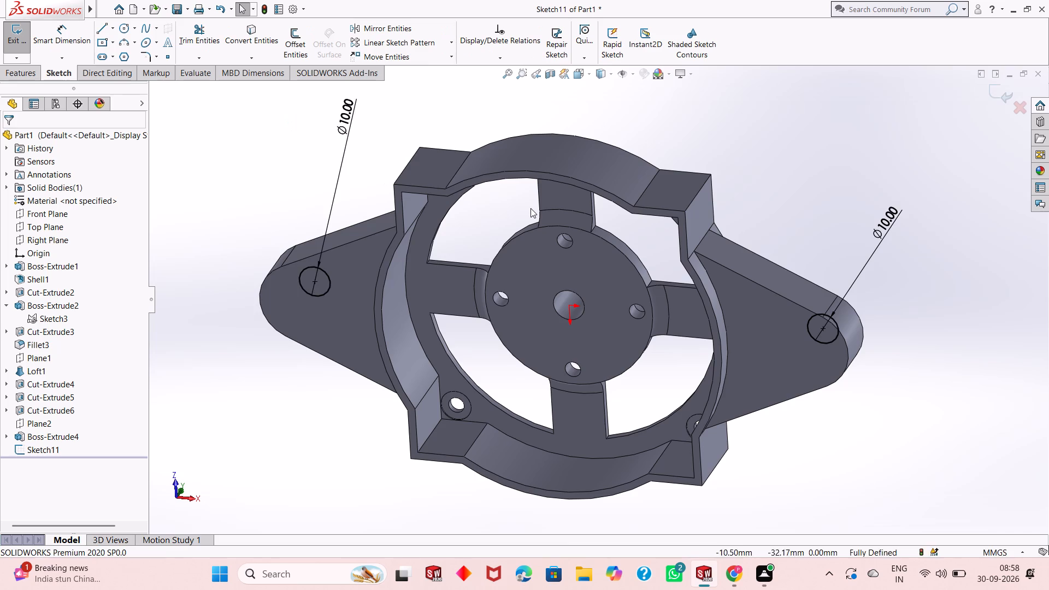
key(ctrl+z)
key(ctrl+z)
key(ctrl+z)
key(ctrl+z)
key(ctrl+z)
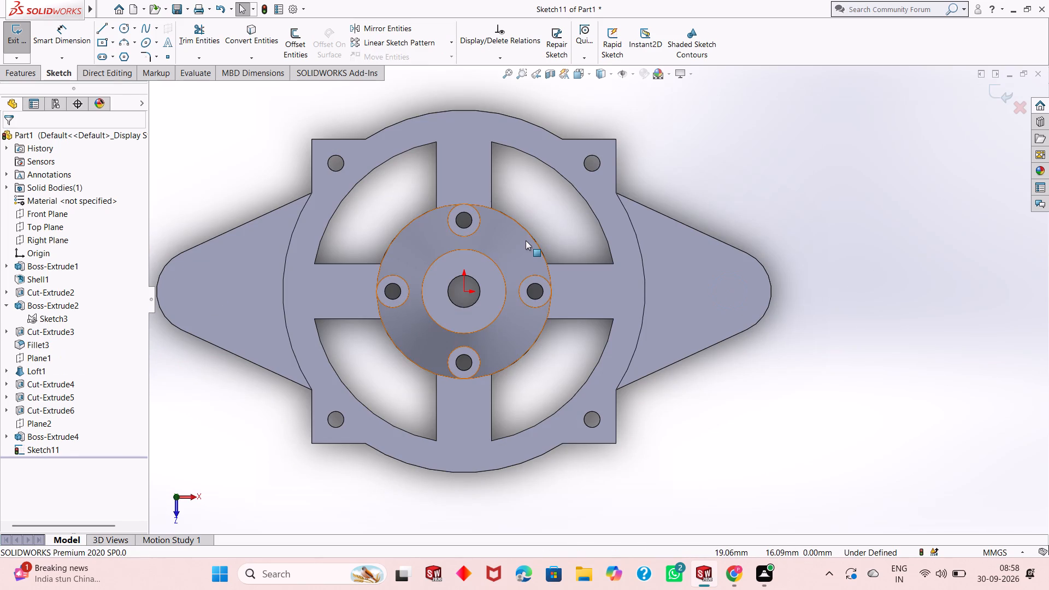
key(ctrl+z)
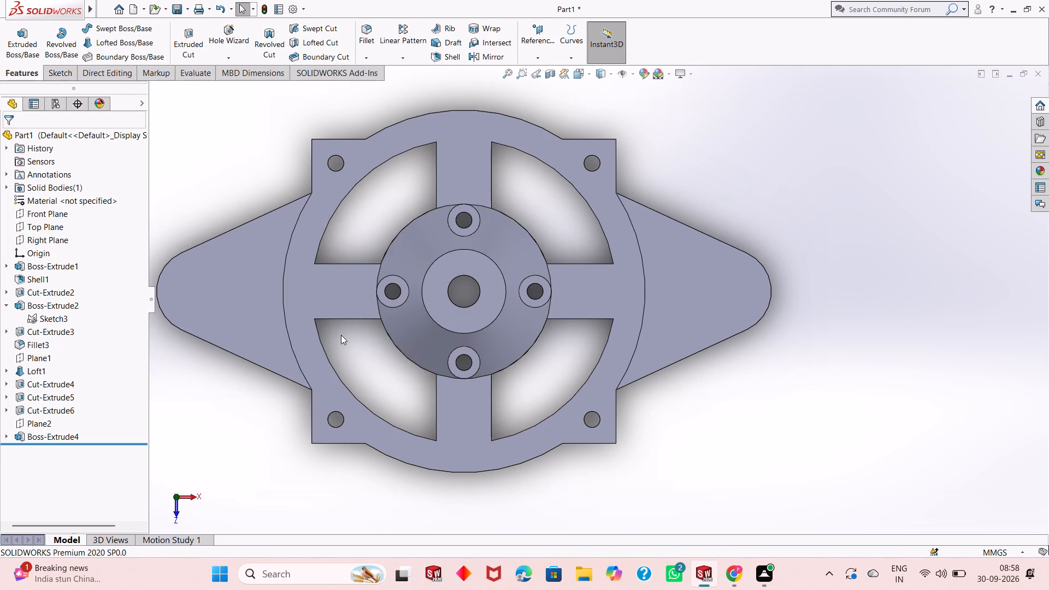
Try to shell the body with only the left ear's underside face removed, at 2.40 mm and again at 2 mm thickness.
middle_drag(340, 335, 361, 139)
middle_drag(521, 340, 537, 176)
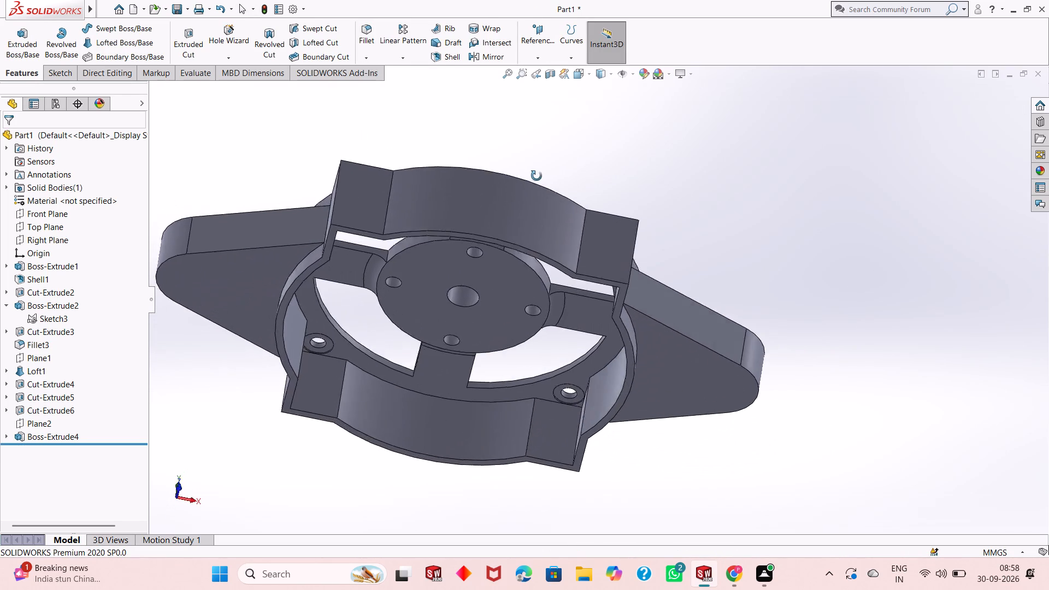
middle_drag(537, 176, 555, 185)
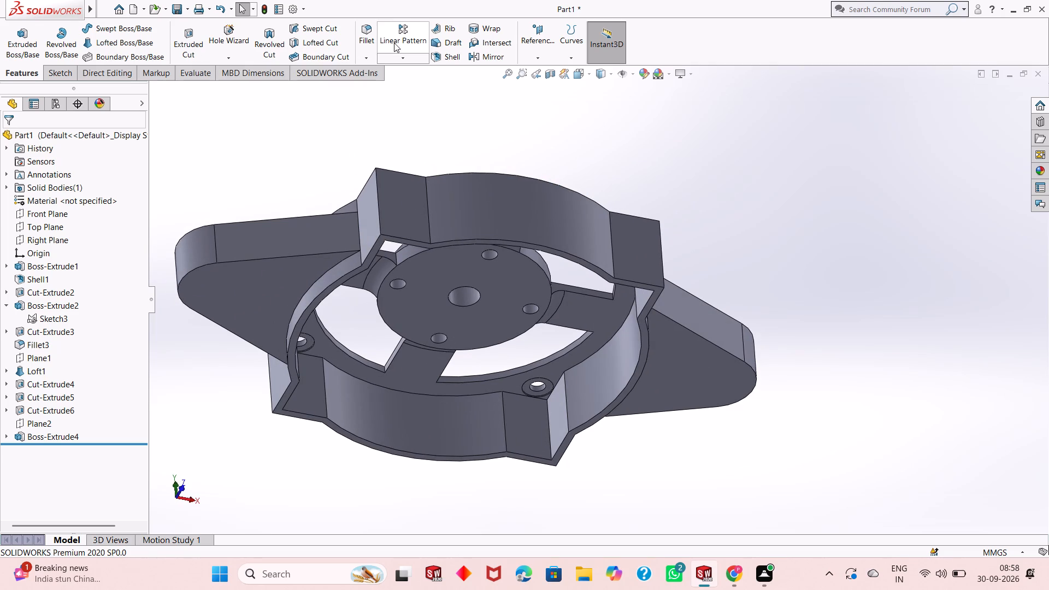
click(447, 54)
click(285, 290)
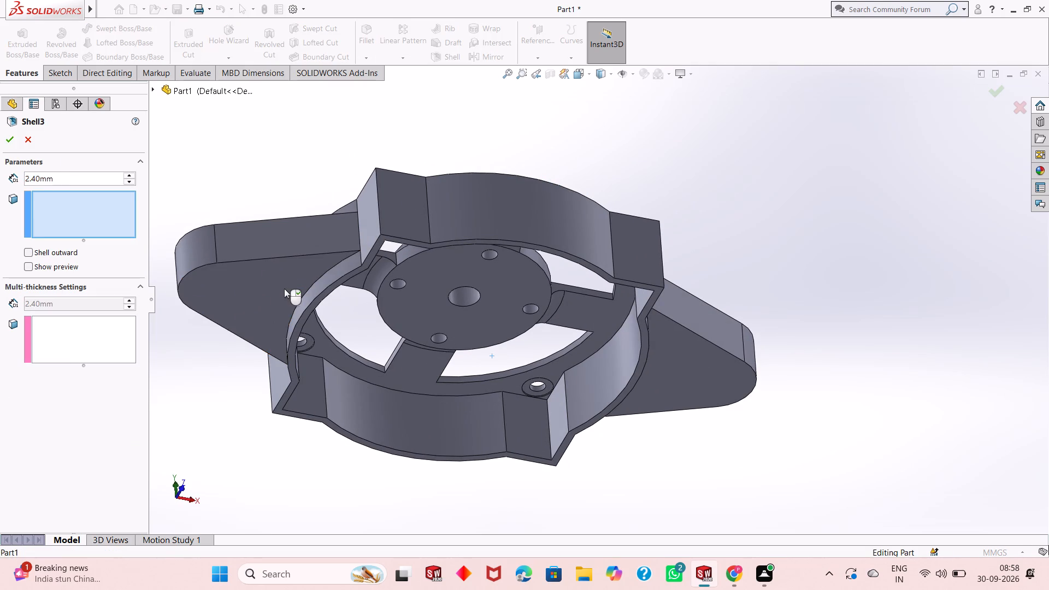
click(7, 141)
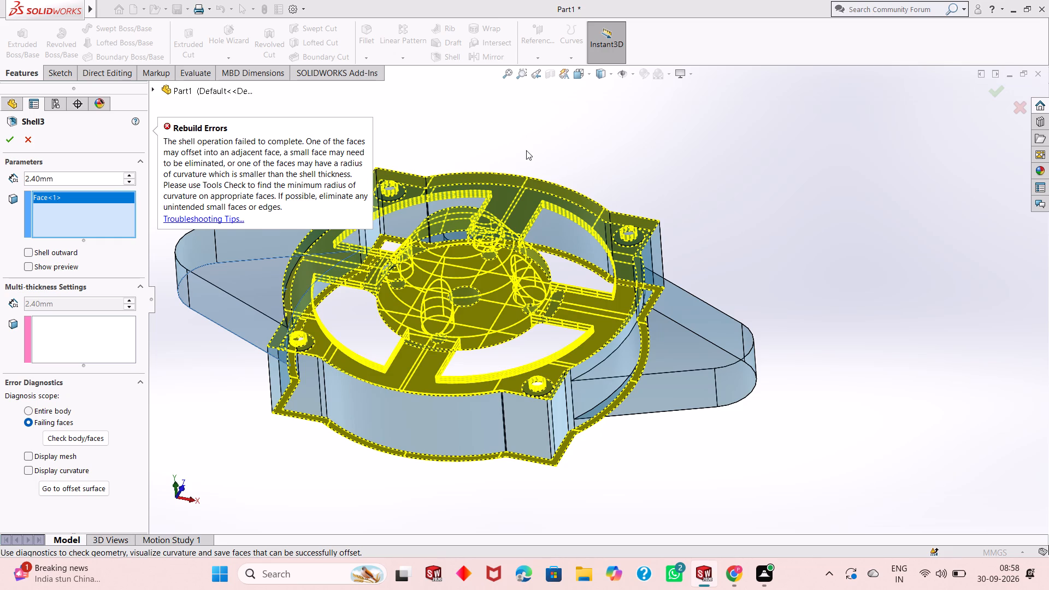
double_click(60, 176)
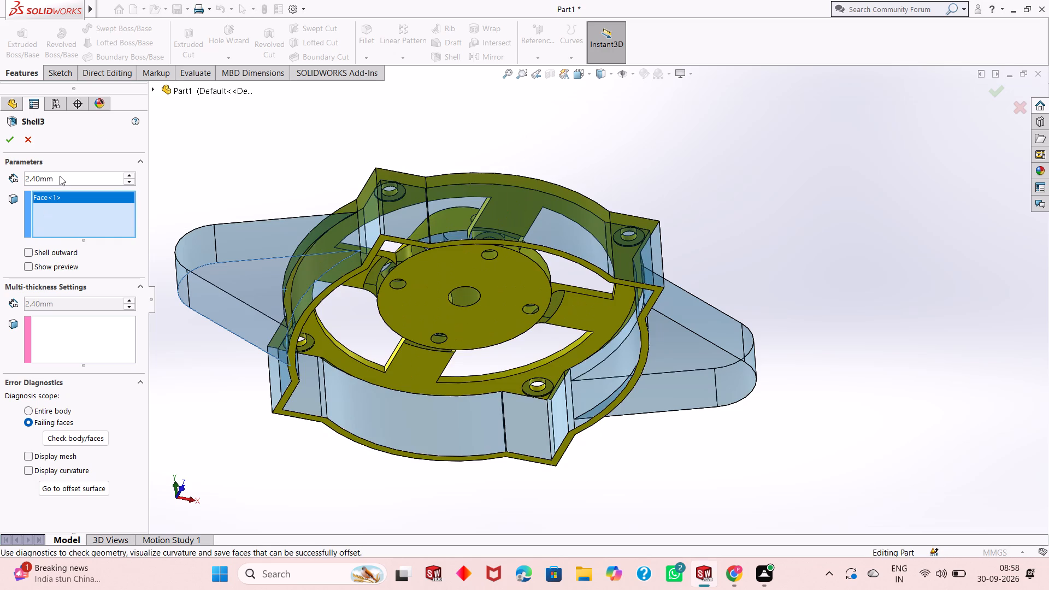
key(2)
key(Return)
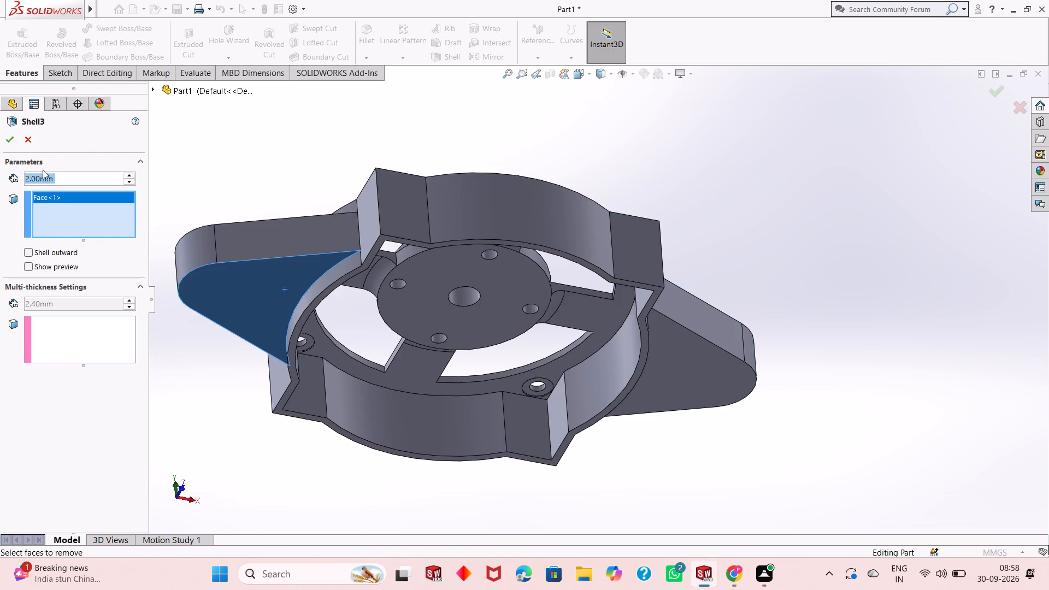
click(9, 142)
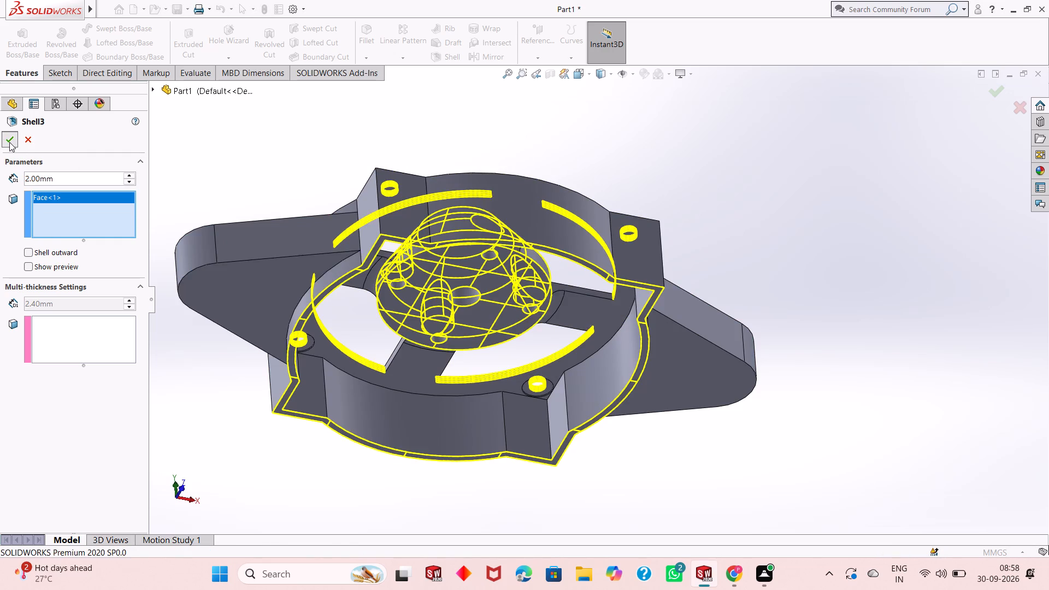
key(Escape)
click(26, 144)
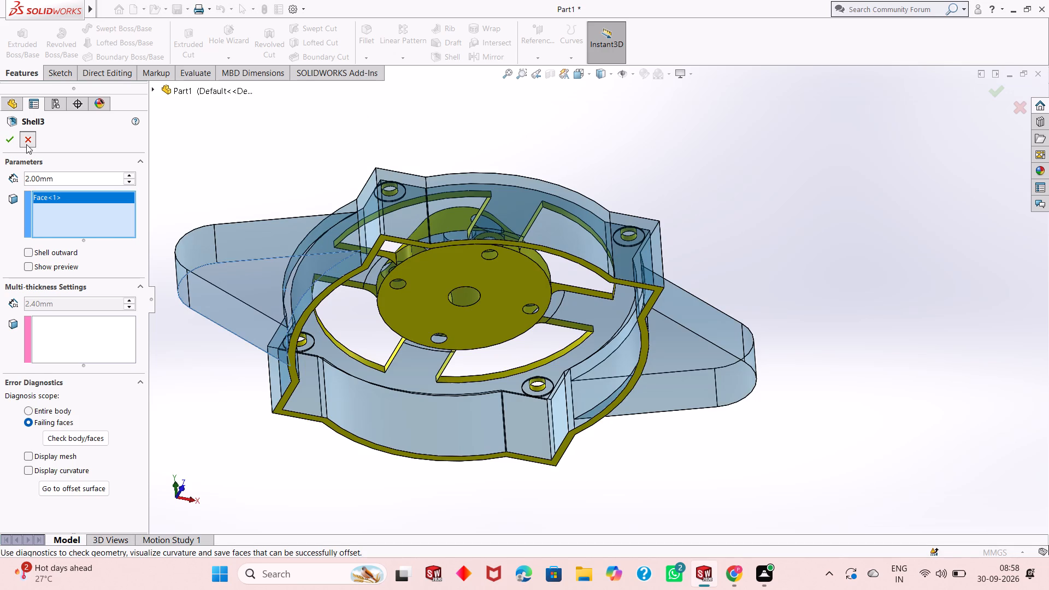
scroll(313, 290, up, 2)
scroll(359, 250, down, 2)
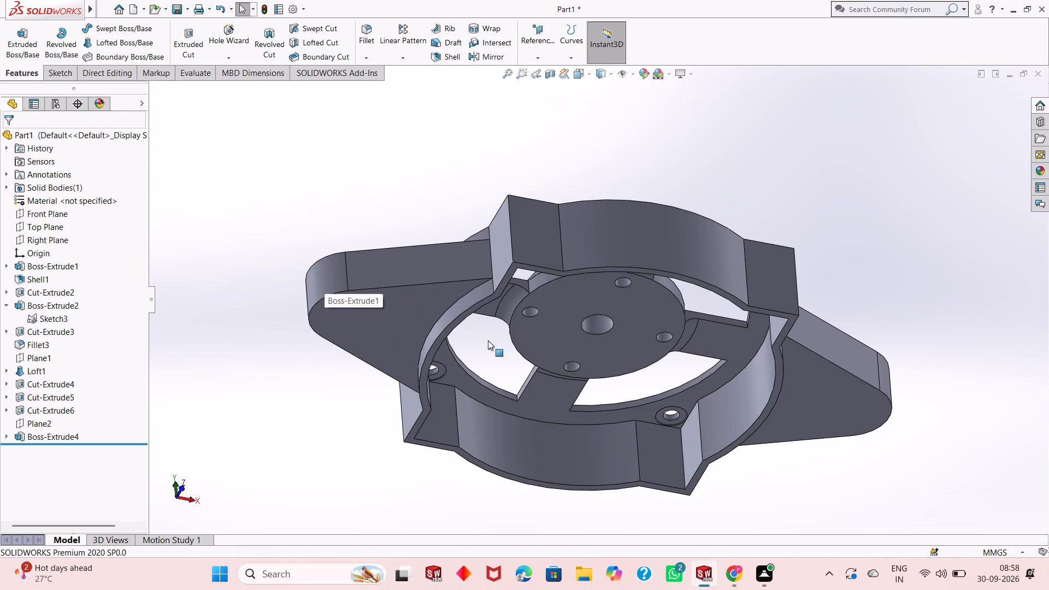
Start a sketch on the left ear's underside face and convert its two slanted edges and rounded tip edge into sketch entities.
middle_drag(496, 343, 546, 169)
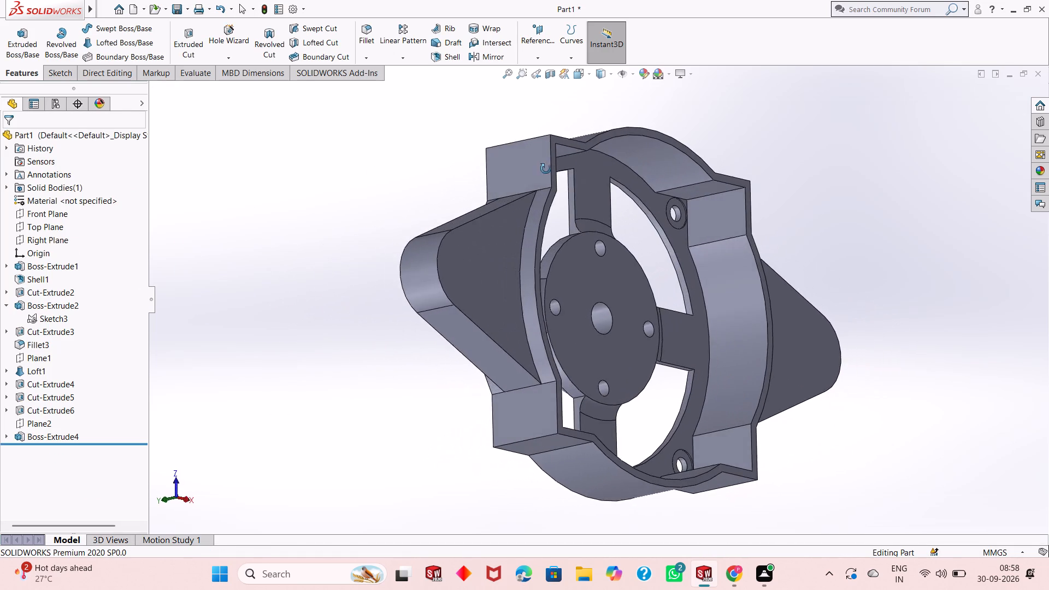
middle_drag(546, 169, 534, 178)
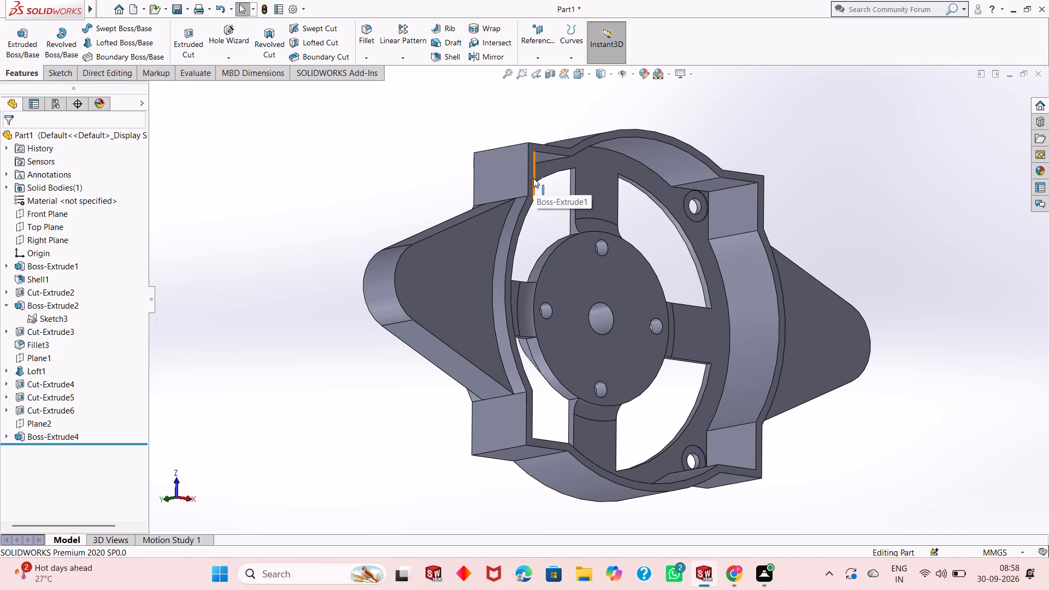
click(471, 301)
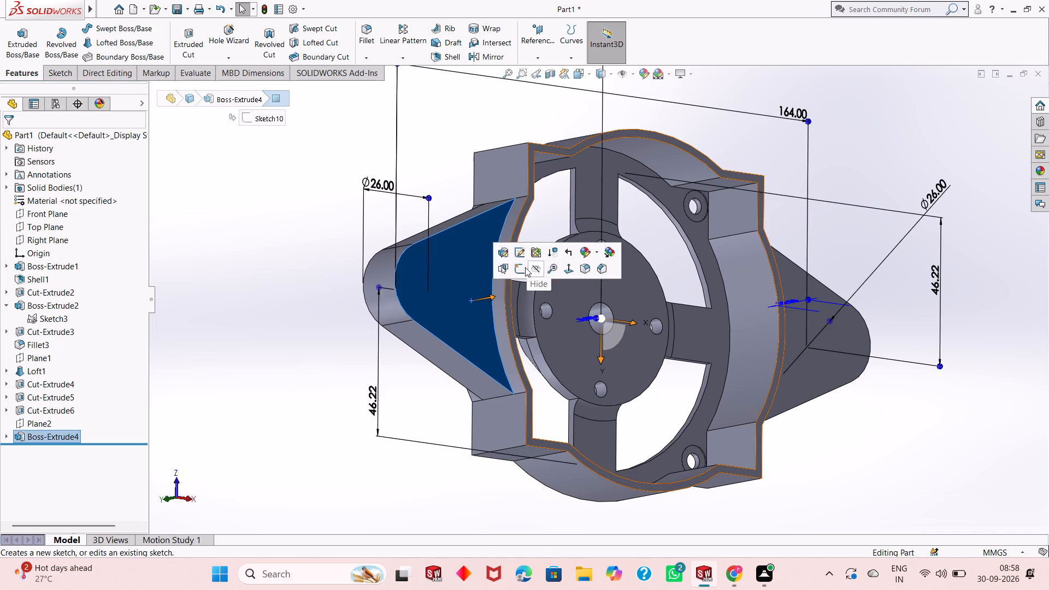
click(520, 267)
key(ctrl+6)
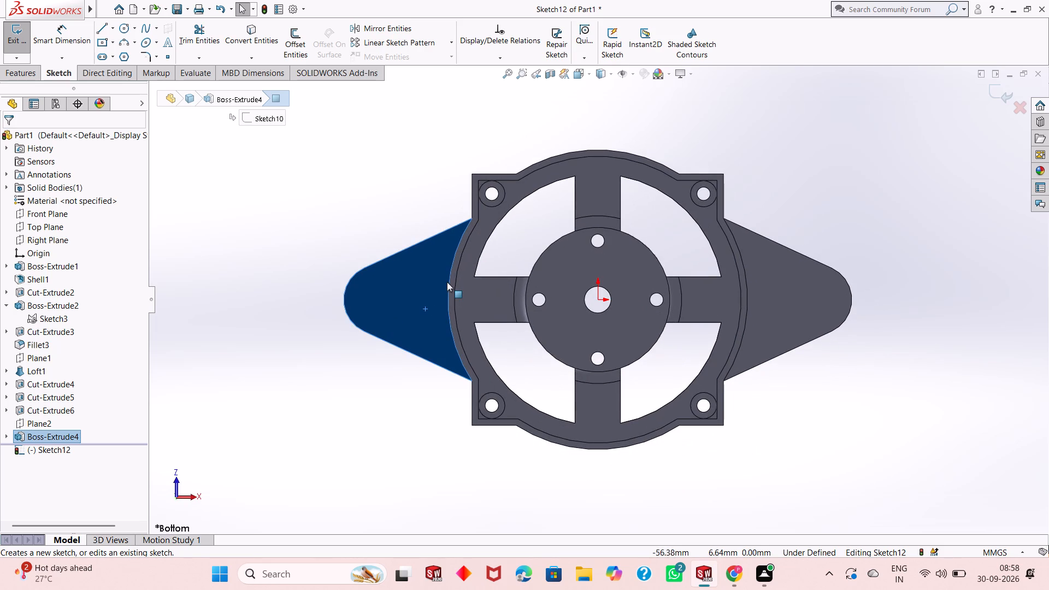
scroll(455, 290, down, 3)
key(Escape)
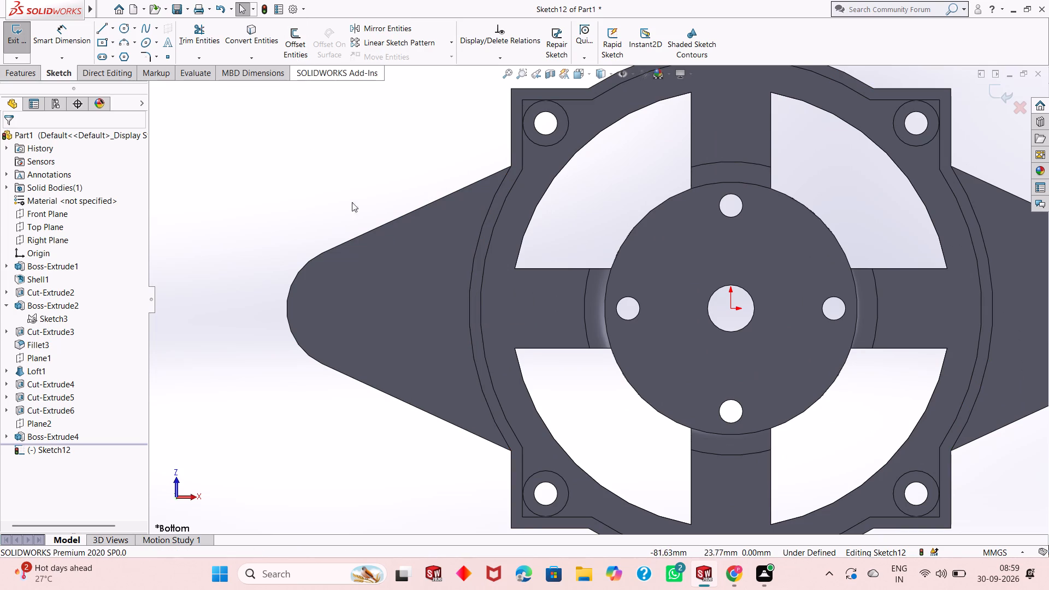
click(255, 45)
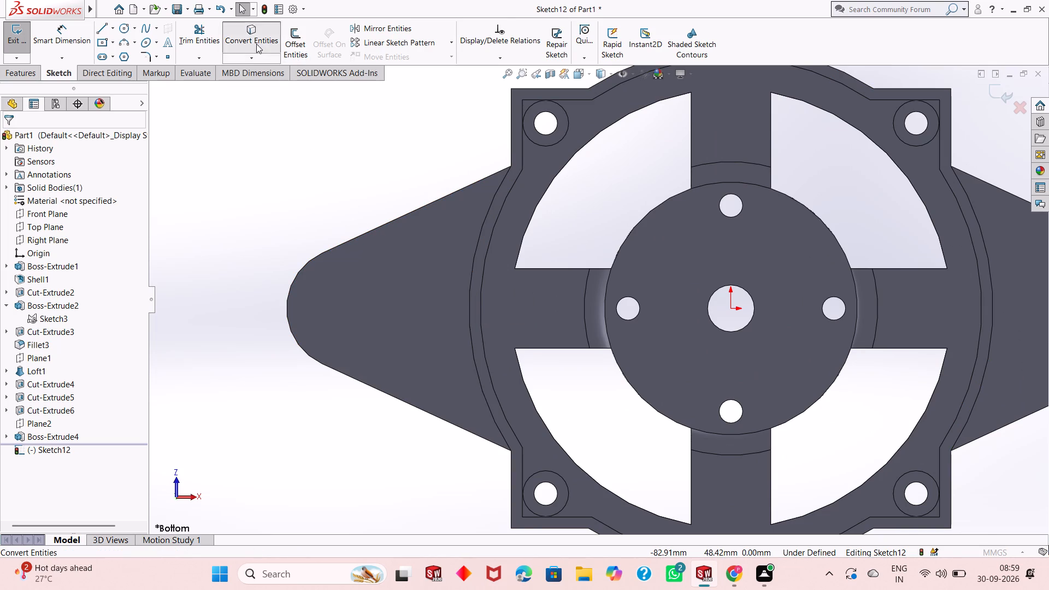
click(398, 217)
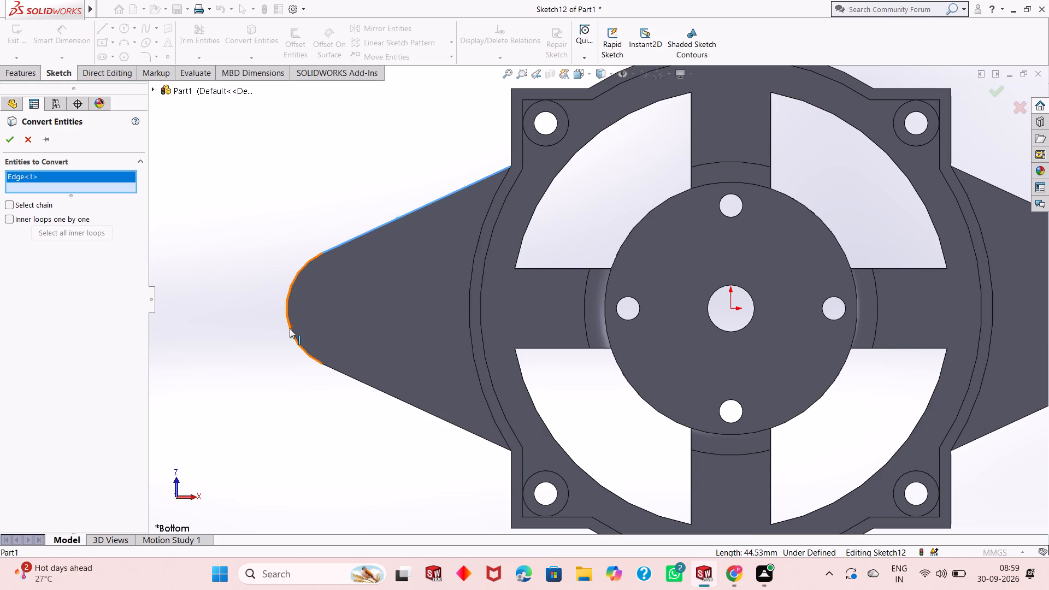
click(290, 332)
click(352, 377)
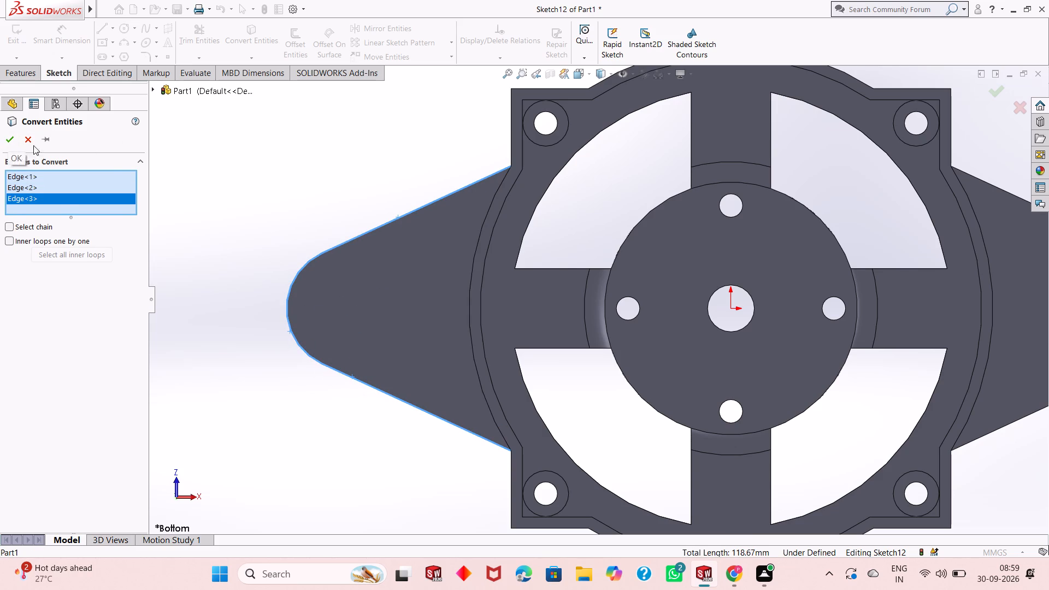
scroll(308, 249, up, 2)
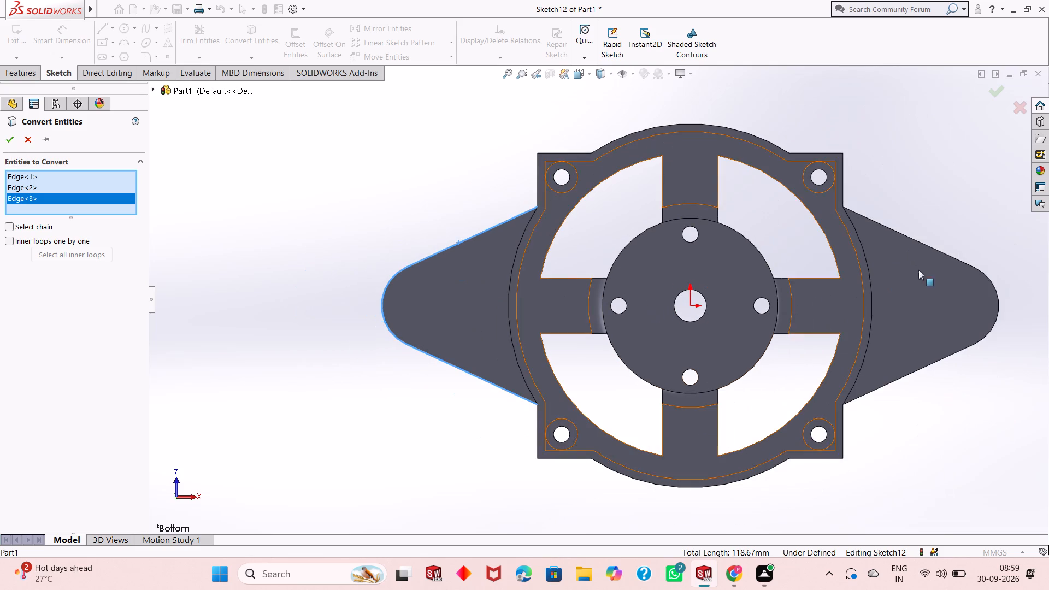
click(8, 144)
Offset the converted ear outline chain inward by 2.4 mm in one direction only.
scroll(525, 308, down, 2)
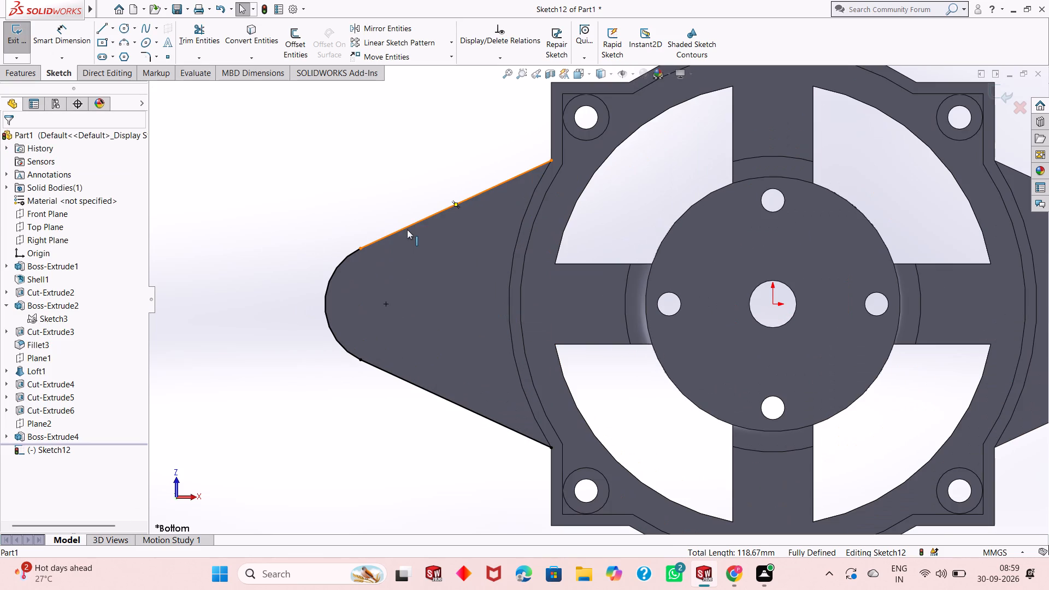
click(289, 55)
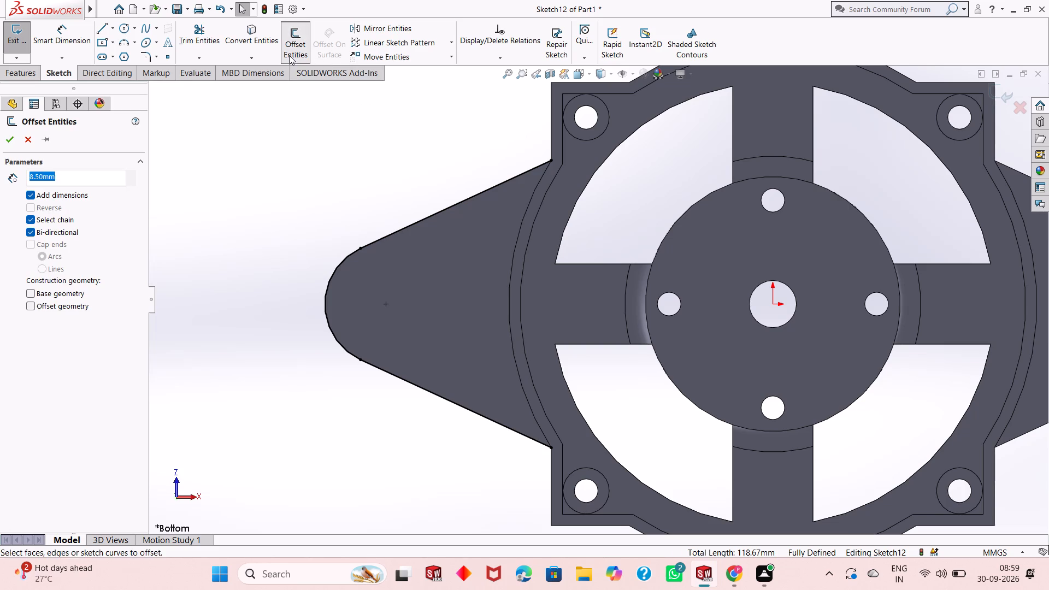
click(39, 235)
click(403, 229)
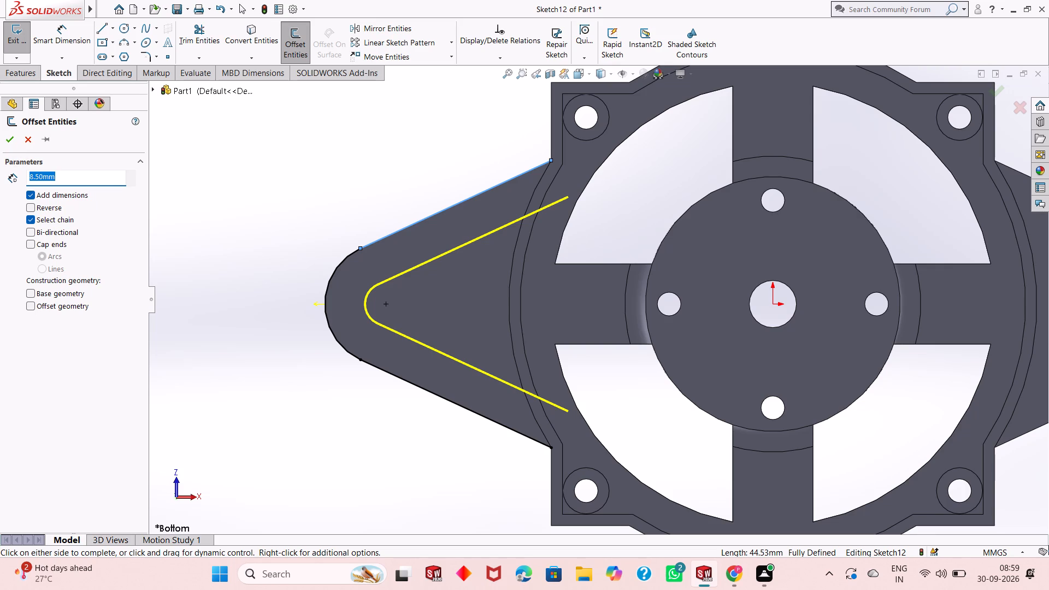
text(2.4)
key(Return)
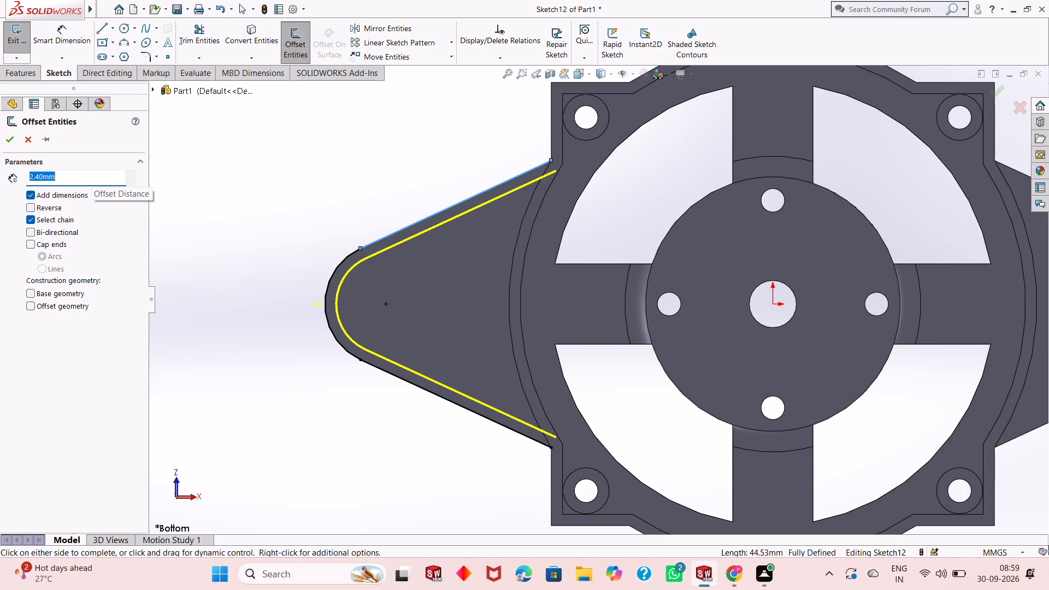
click(8, 142)
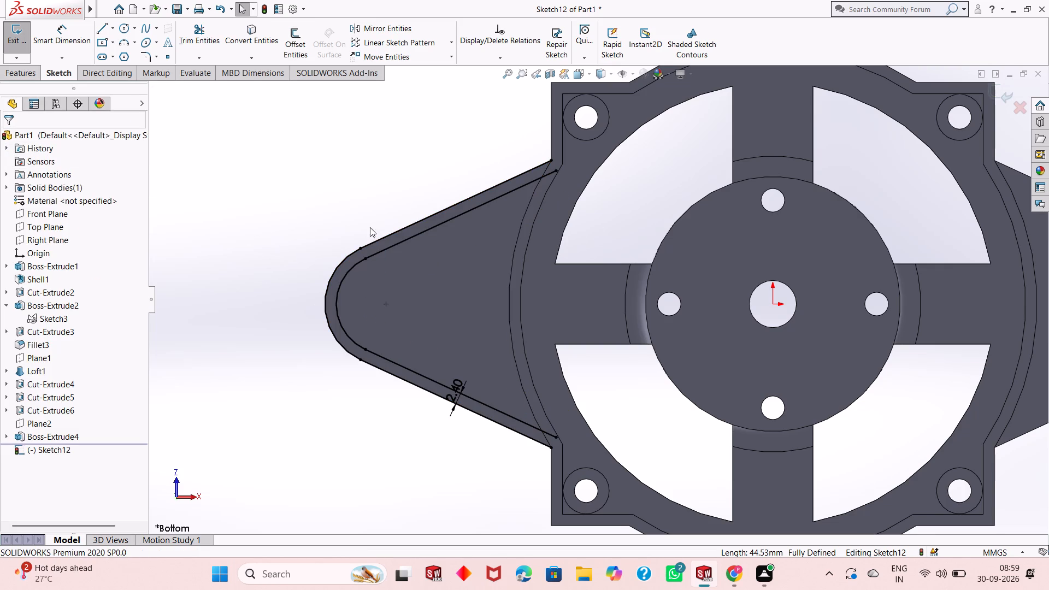
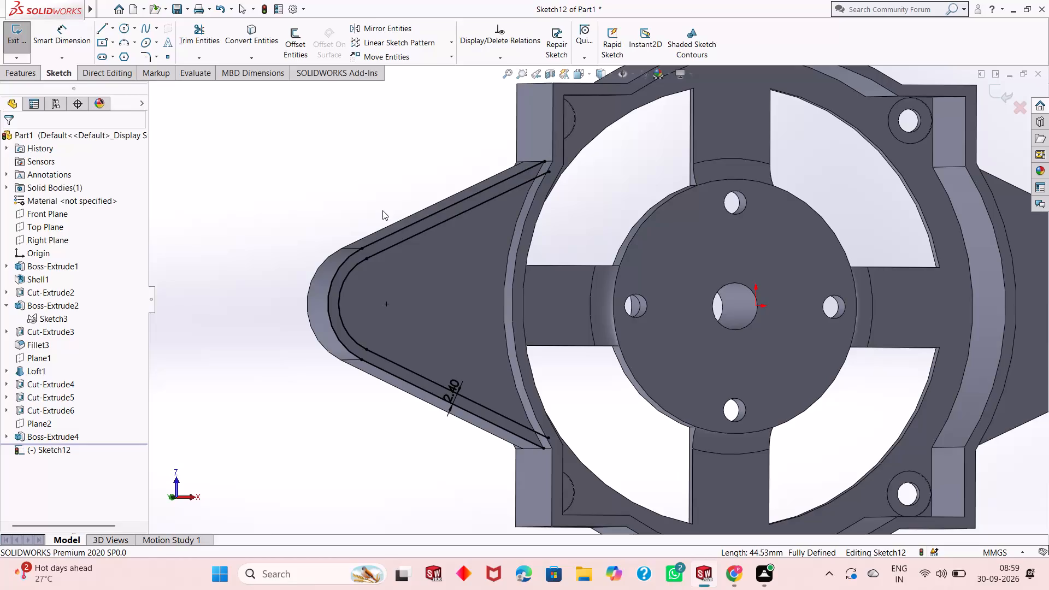
Undo the 2.40 mm offset and the edge conversion on the tapered lug's sketch.
key(ctrl+z)
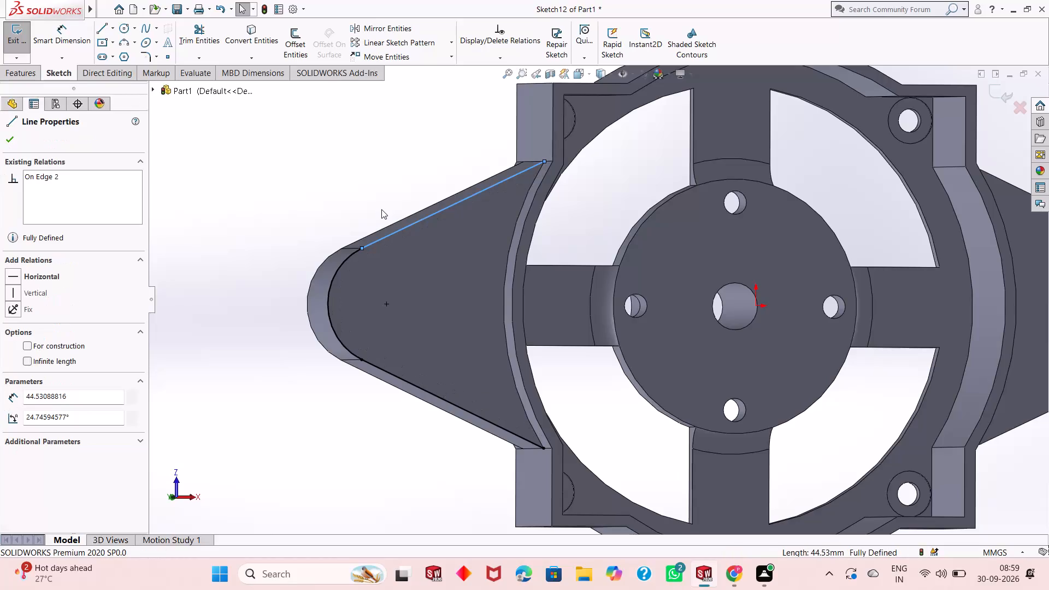
key(ctrl+z)
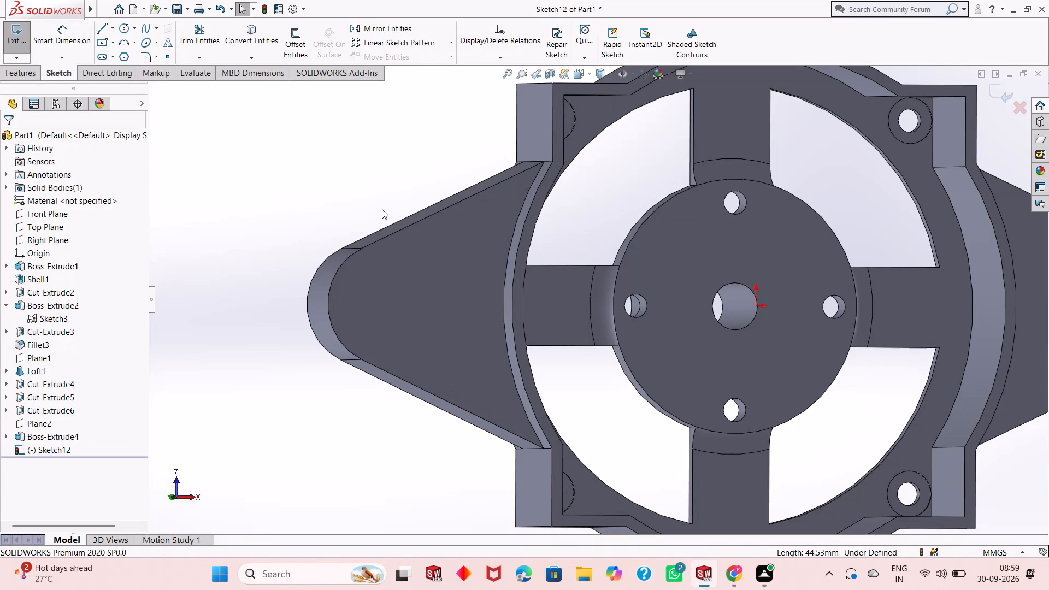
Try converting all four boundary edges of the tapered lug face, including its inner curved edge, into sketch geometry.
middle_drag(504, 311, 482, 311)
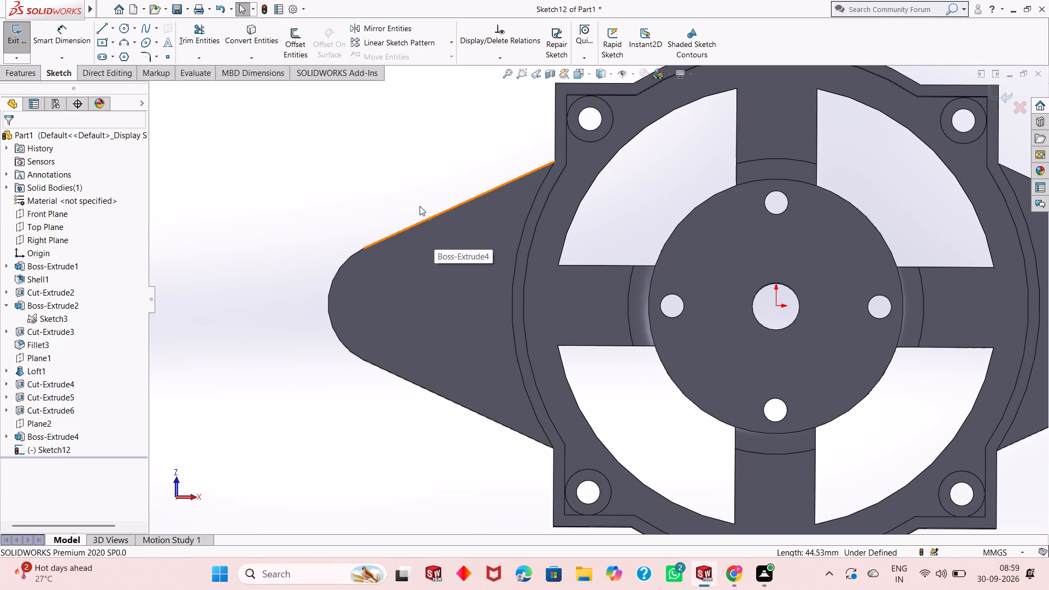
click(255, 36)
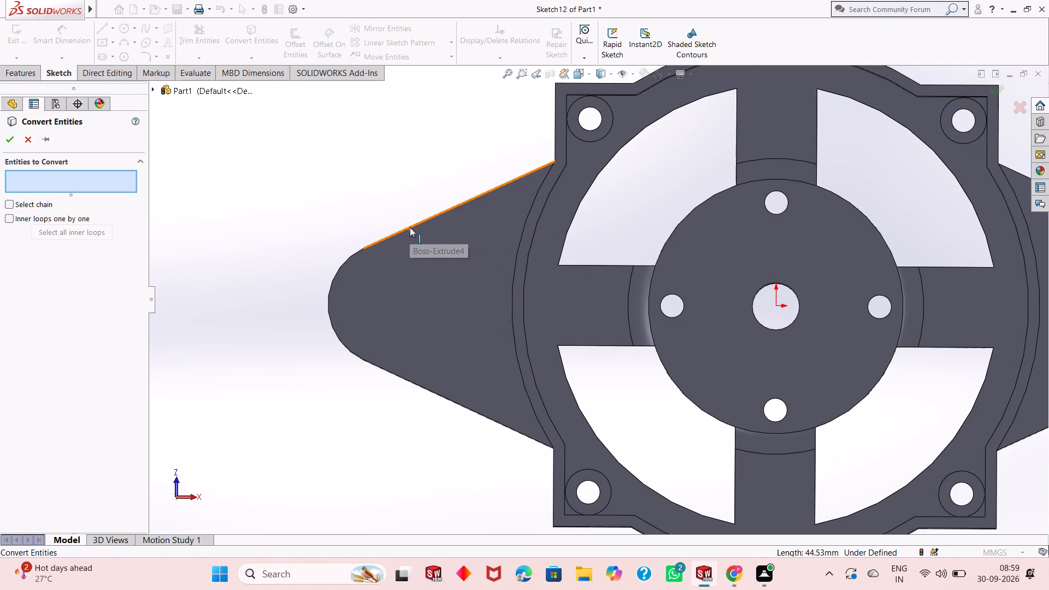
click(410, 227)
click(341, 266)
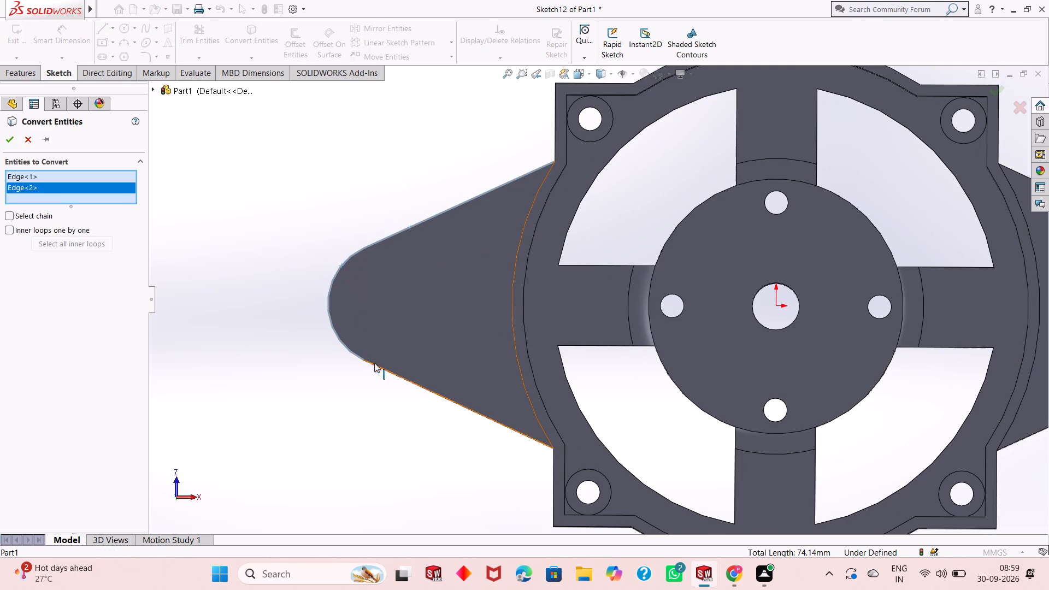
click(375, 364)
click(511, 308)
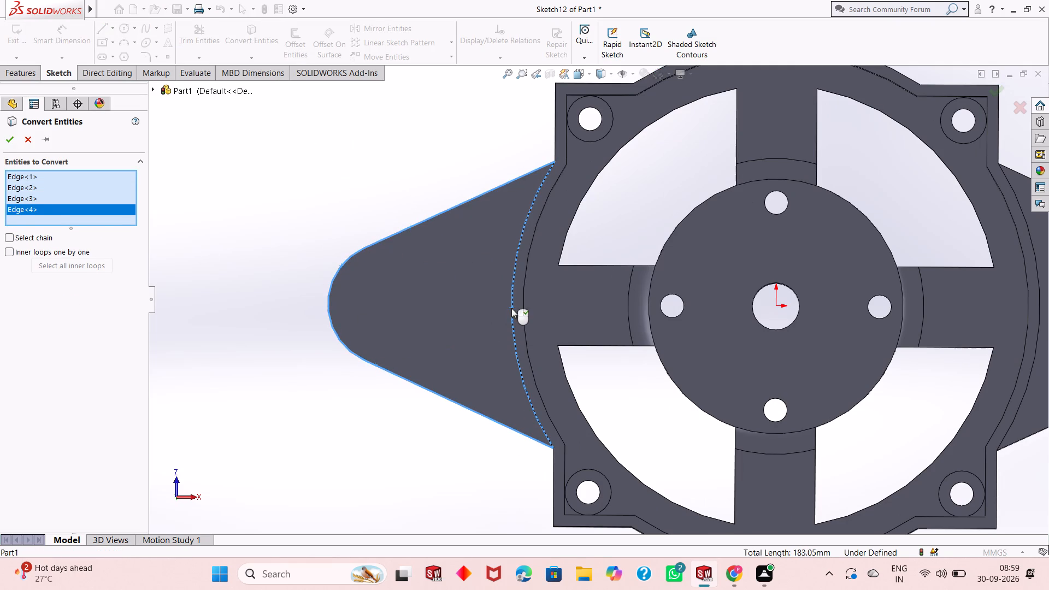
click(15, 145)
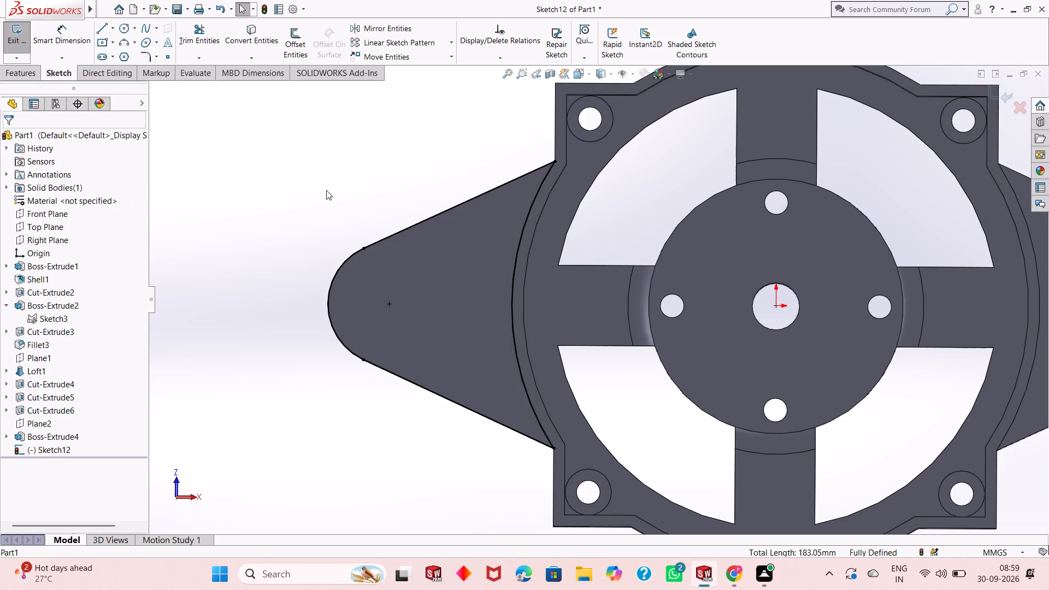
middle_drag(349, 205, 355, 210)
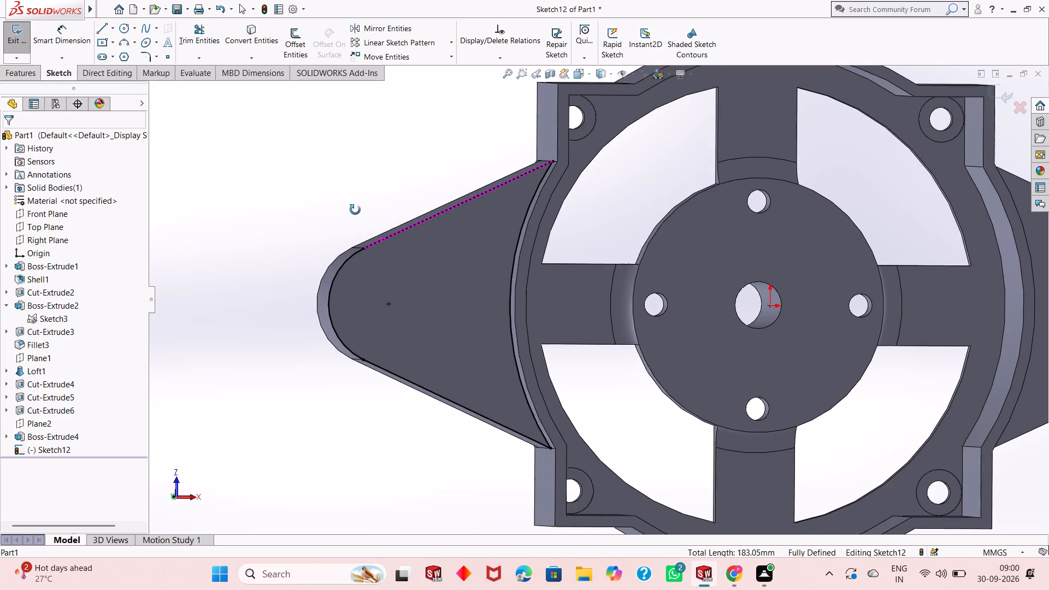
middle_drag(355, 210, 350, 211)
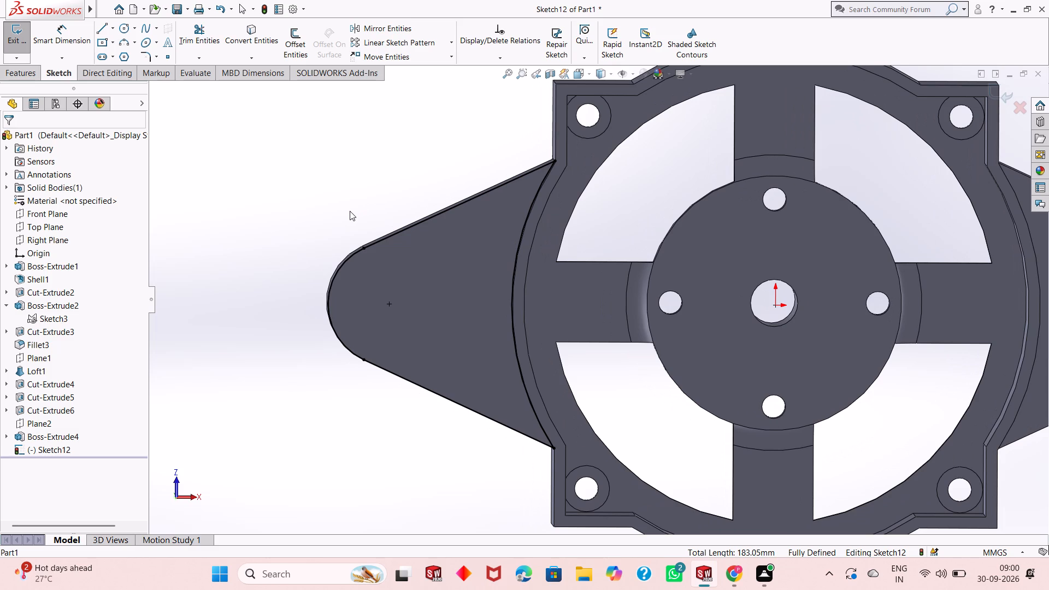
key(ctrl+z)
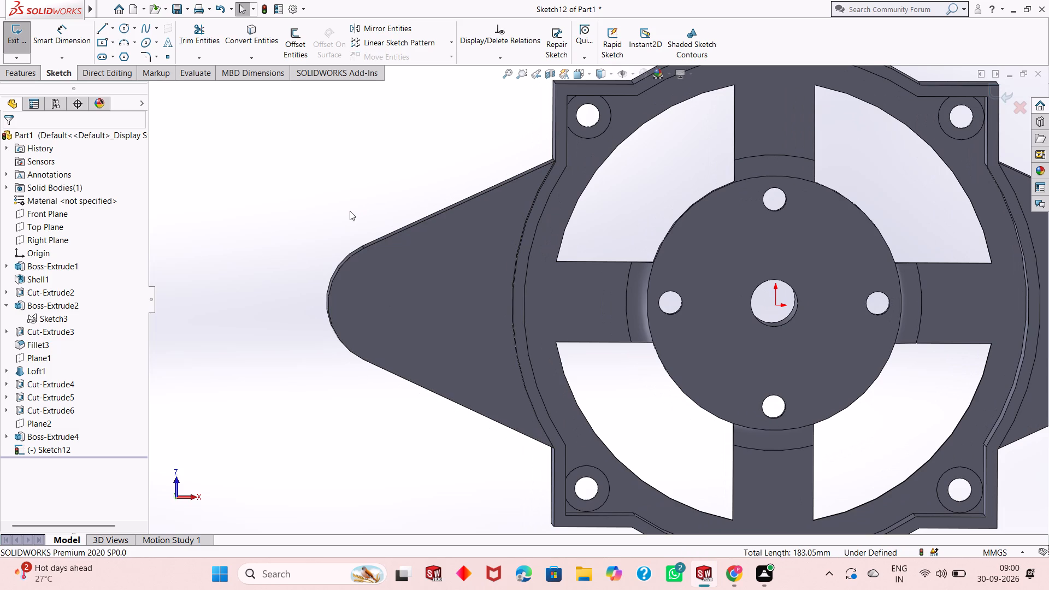
Convert the tapered lug's two slanted outer edges and its rounded end edge into sketch geometry.
scroll(364, 239, down, 3)
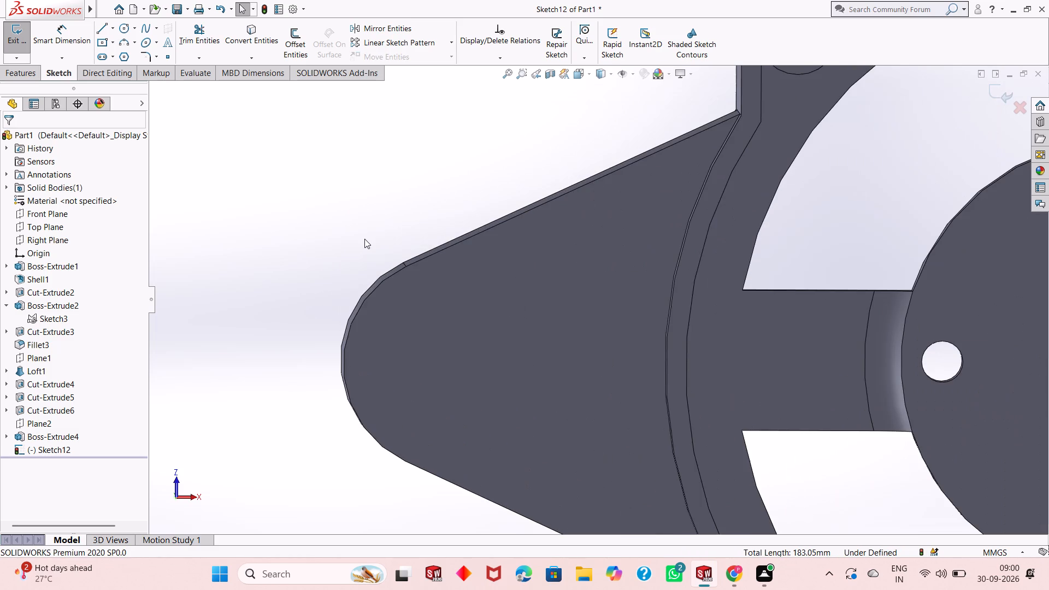
scroll(453, 282, down, 2)
scroll(450, 279, up, 4)
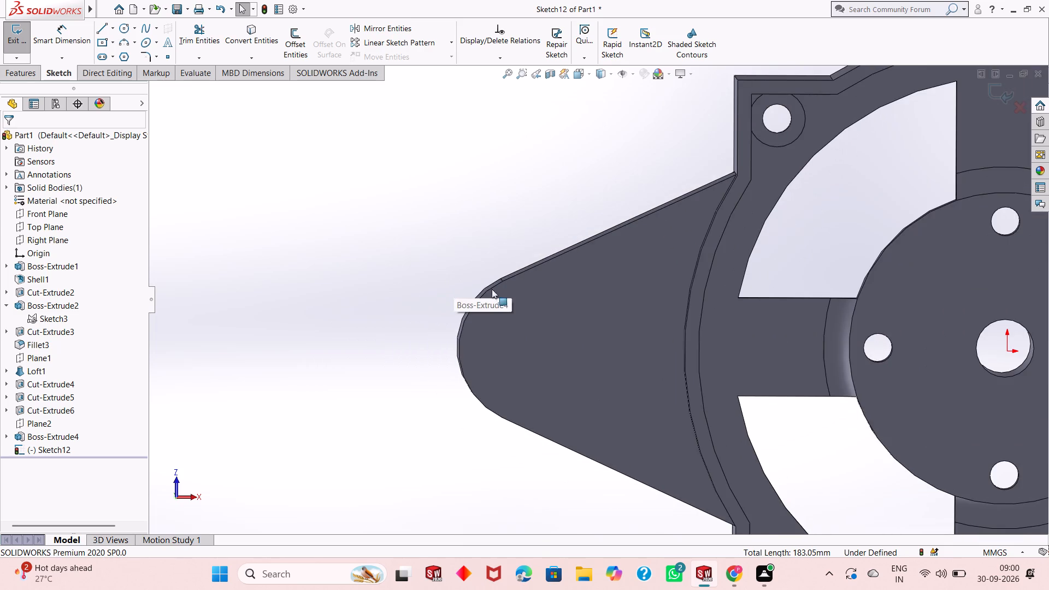
scroll(276, 215, up, 1)
scroll(797, 364, down, 1)
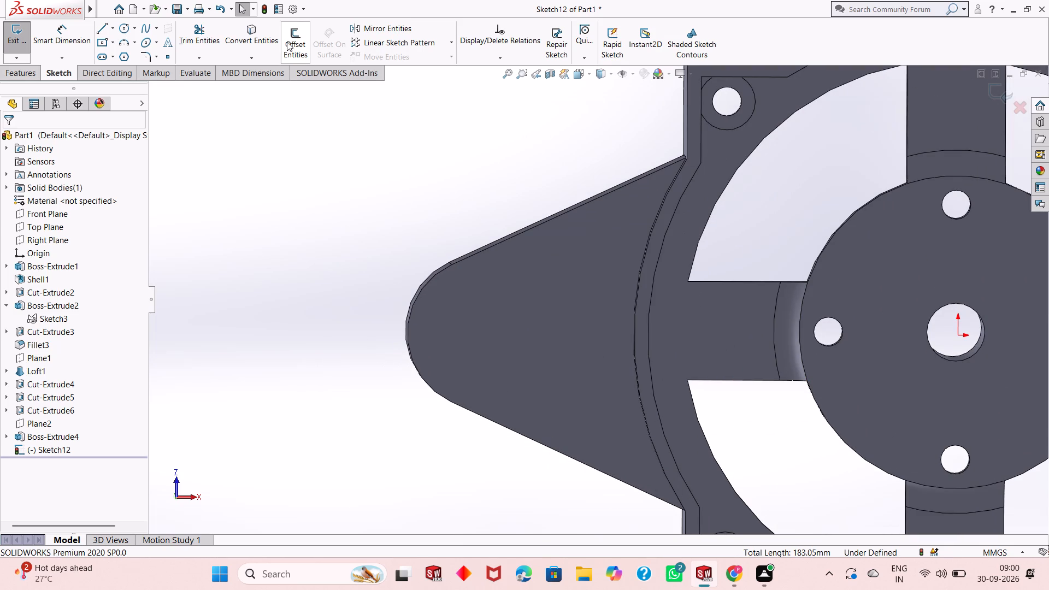
click(260, 42)
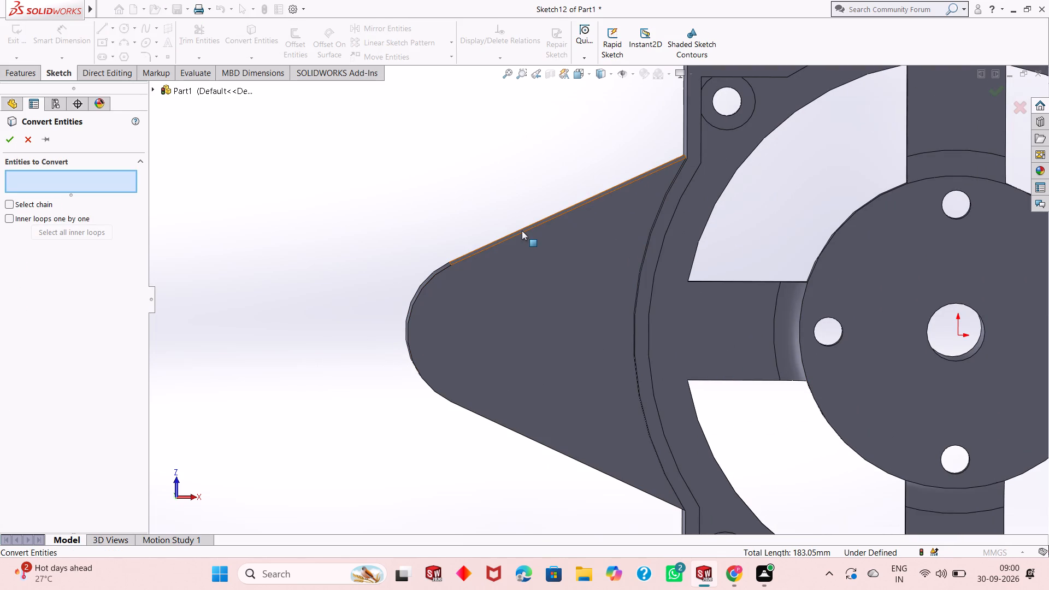
click(522, 230)
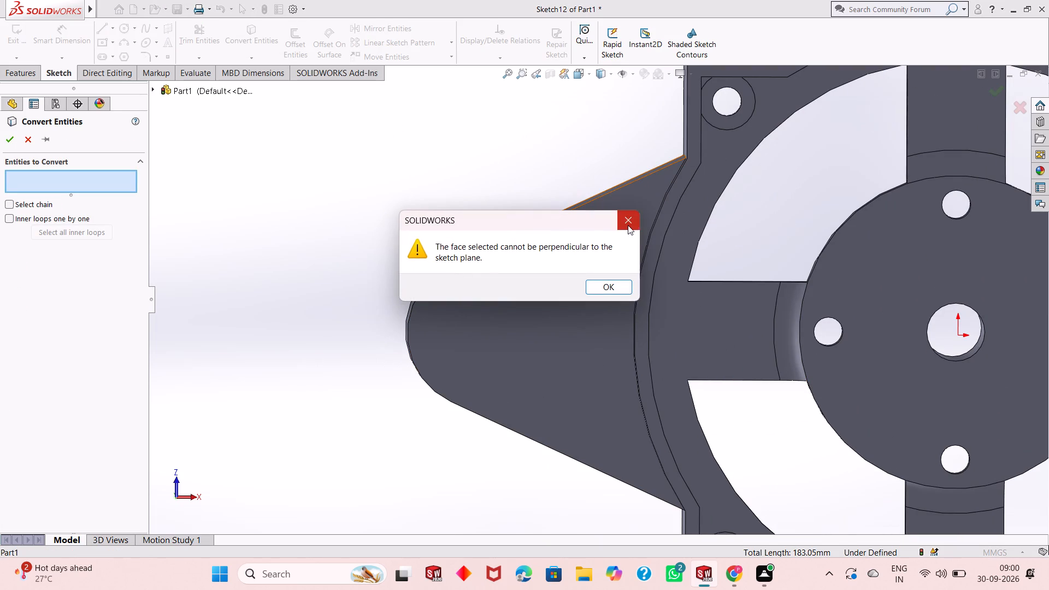
click(628, 225)
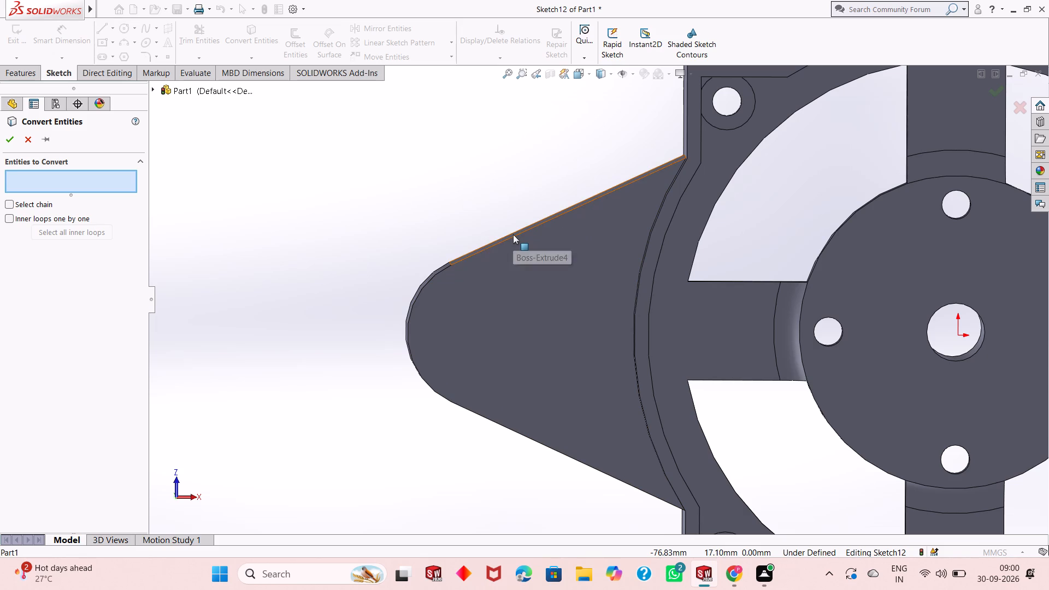
click(513, 231)
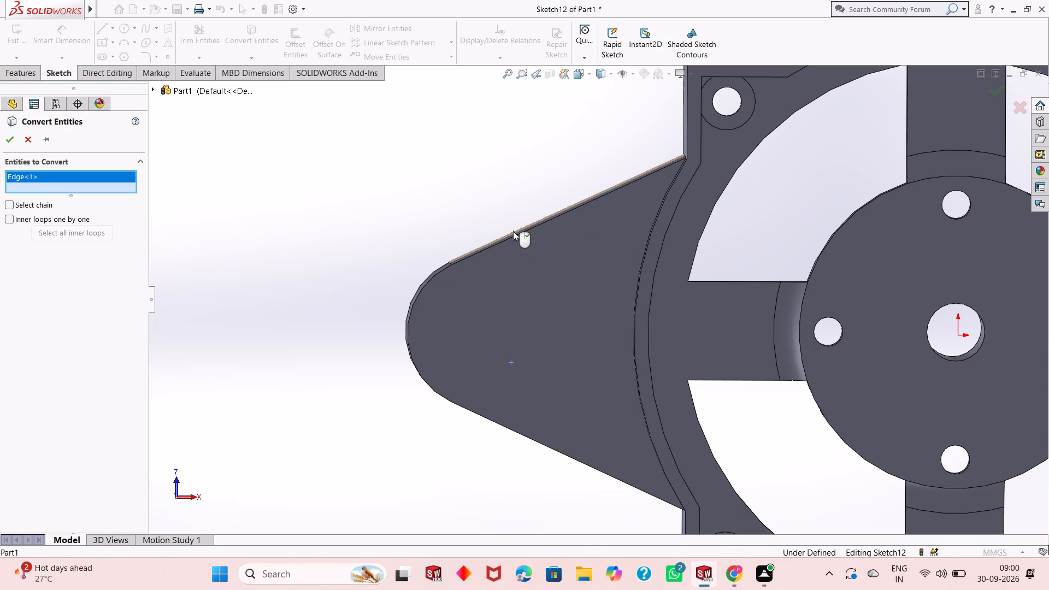
click(416, 296)
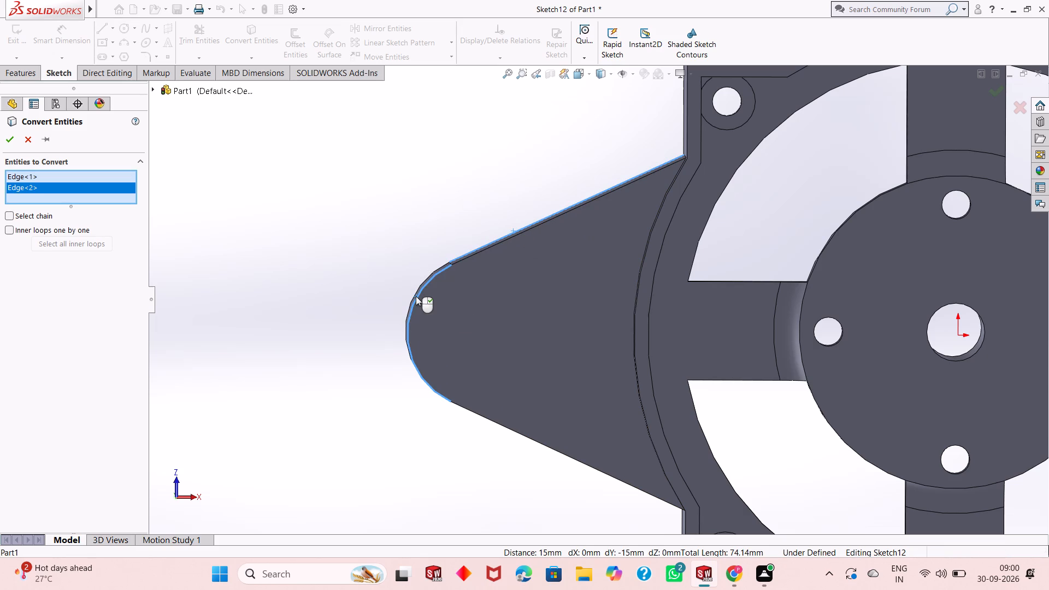
click(500, 423)
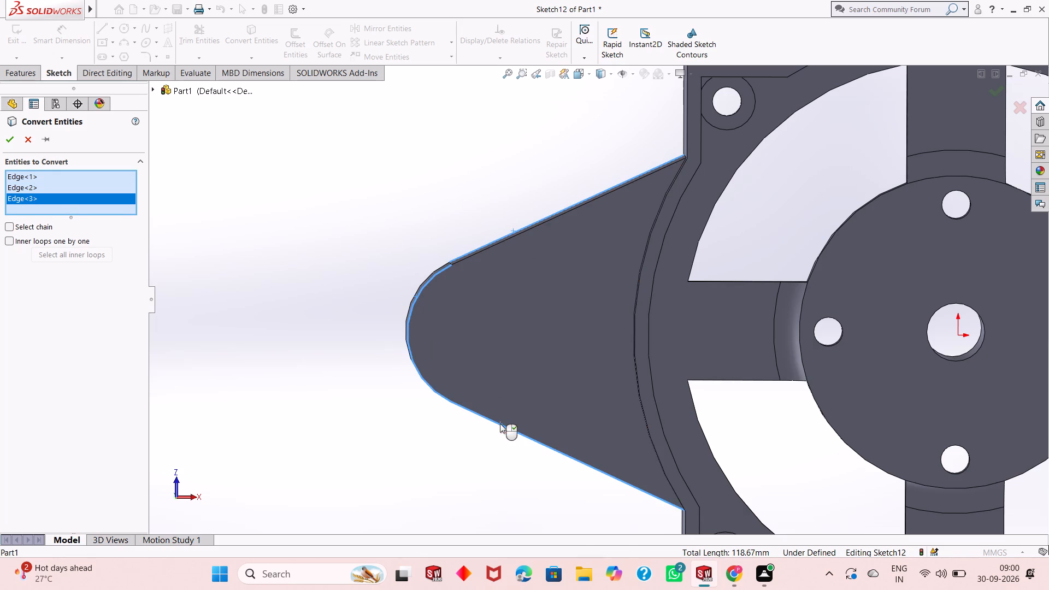
click(10, 142)
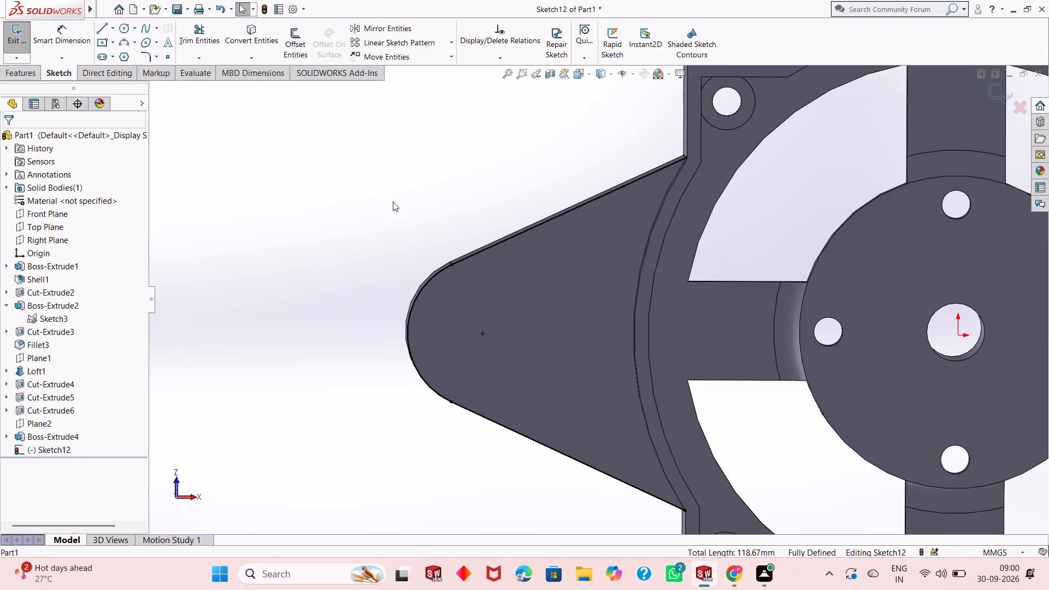
Examine the converted outline against the tapered lug's edges.
scroll(478, 270, down, 2)
middle_drag(482, 298, 481, 269)
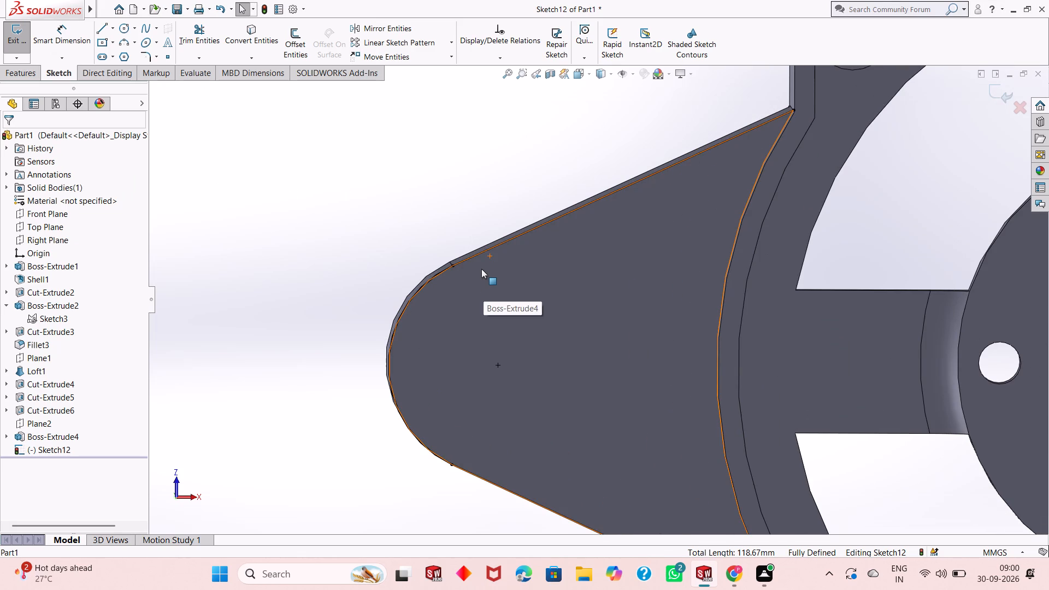
middle_drag(481, 269, 481, 267)
middle_drag(552, 317, 548, 305)
scroll(405, 299, up, 2)
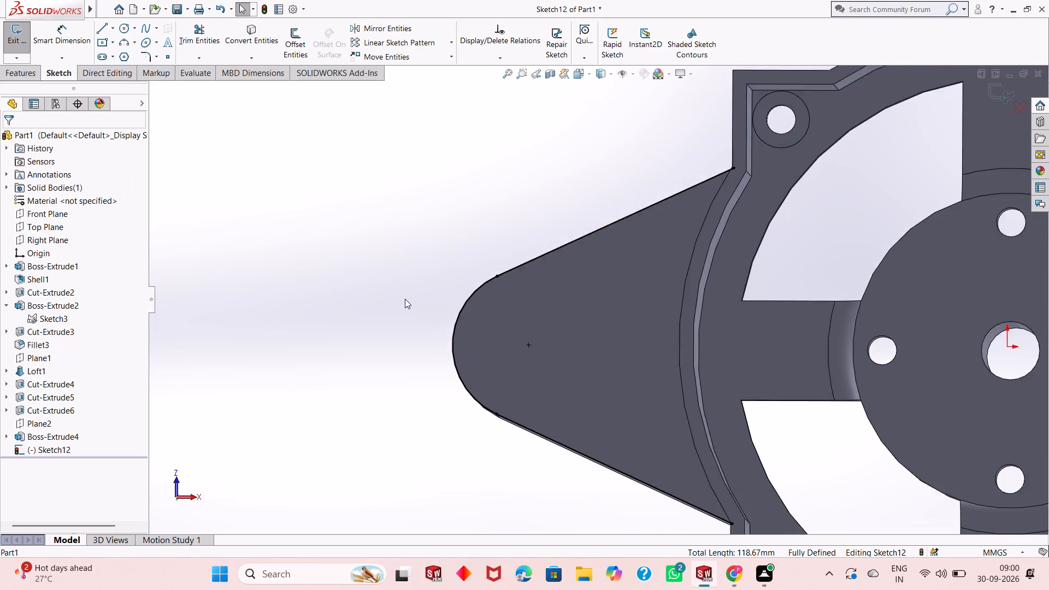
scroll(405, 299, up, 1)
scroll(787, 349, down, 1)
scroll(680, 345, up, 1)
scroll(753, 350, down, 2)
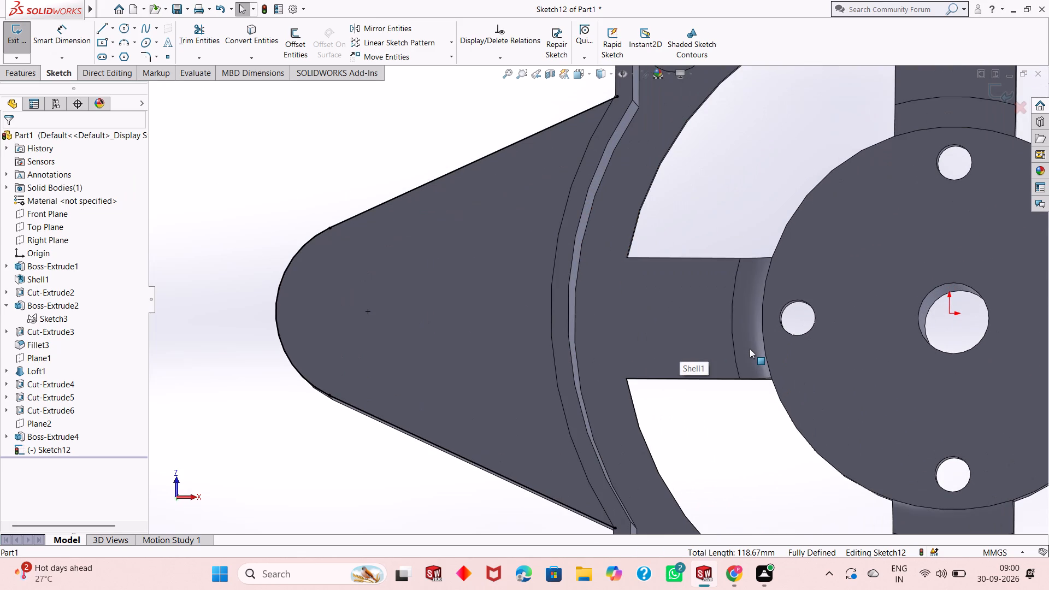
Draw a 3-point arc of about 56 mm radius joining the slanted lines' inner ends along the lug's curved inner edge.
key(ctrl+8)
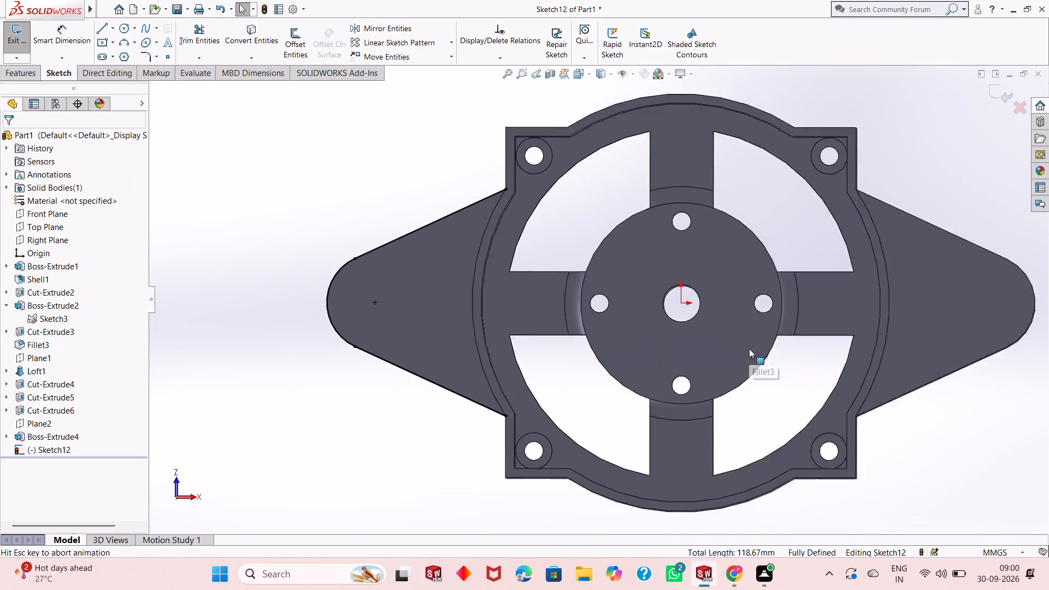
scroll(435, 263, down, 2)
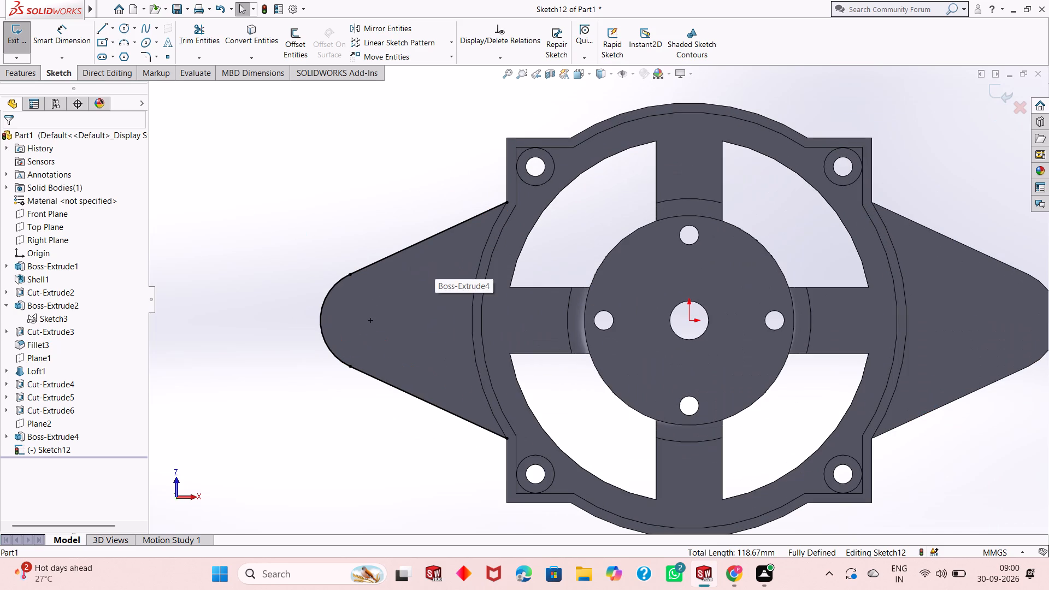
click(122, 42)
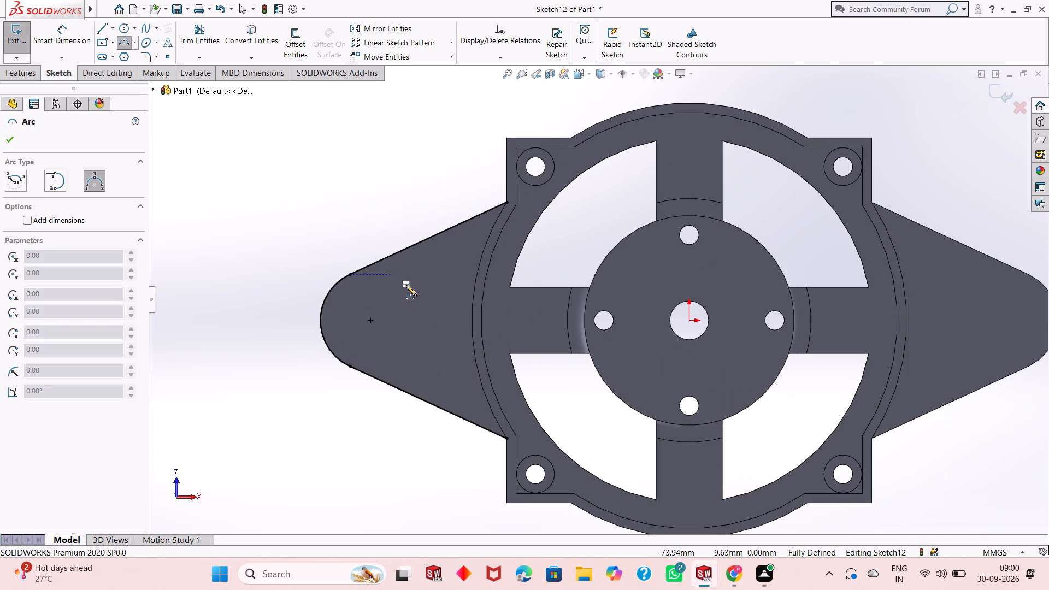
click(506, 204)
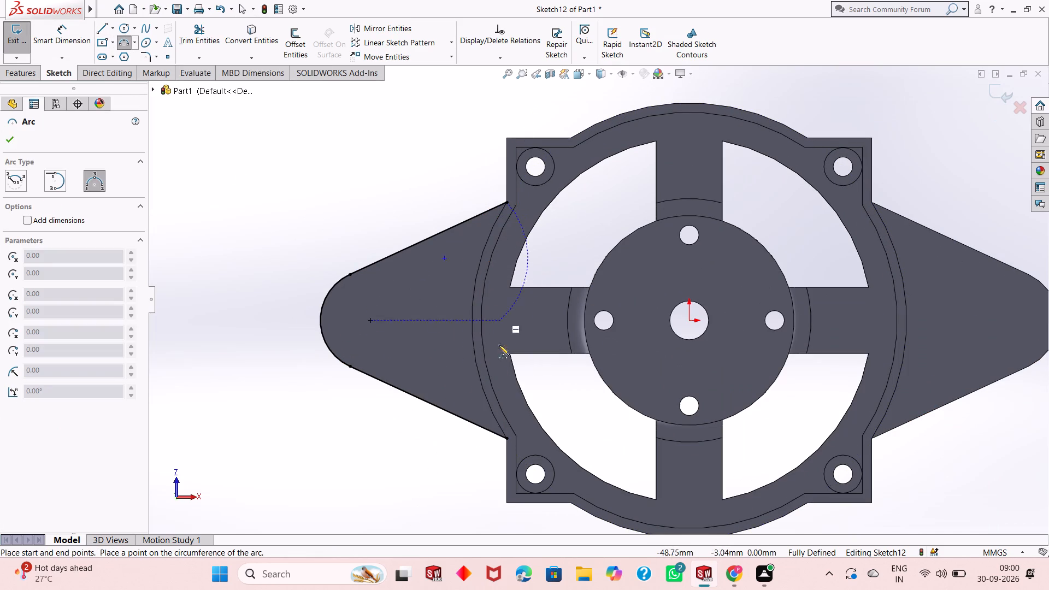
click(508, 438)
click(478, 367)
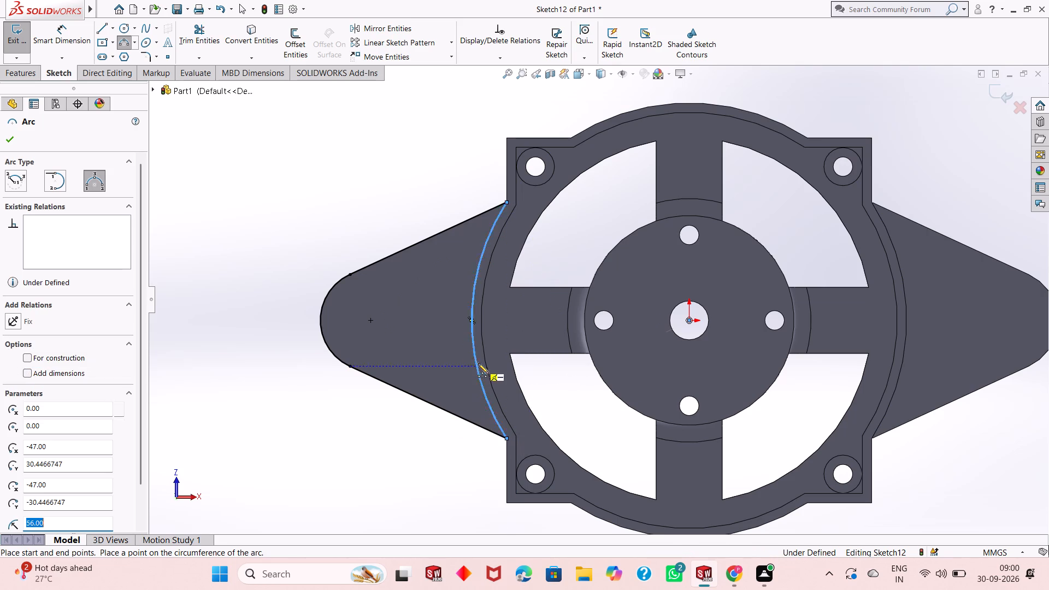
right_click(315, 423)
click(320, 430)
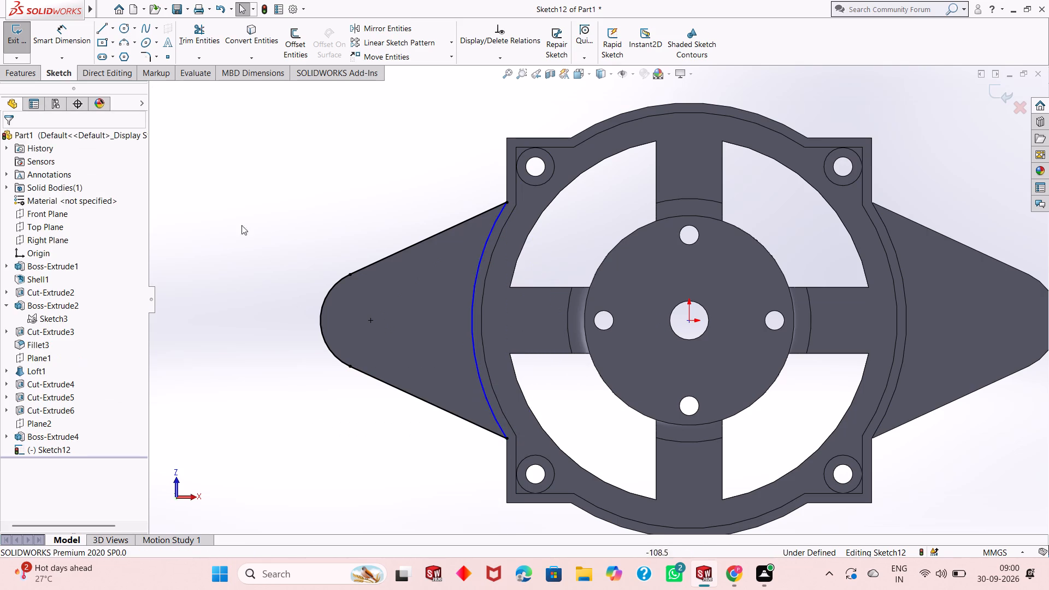
Dimension the new arc's radius and place the dimension outside the housing near its lower corner hole.
click(38, 32)
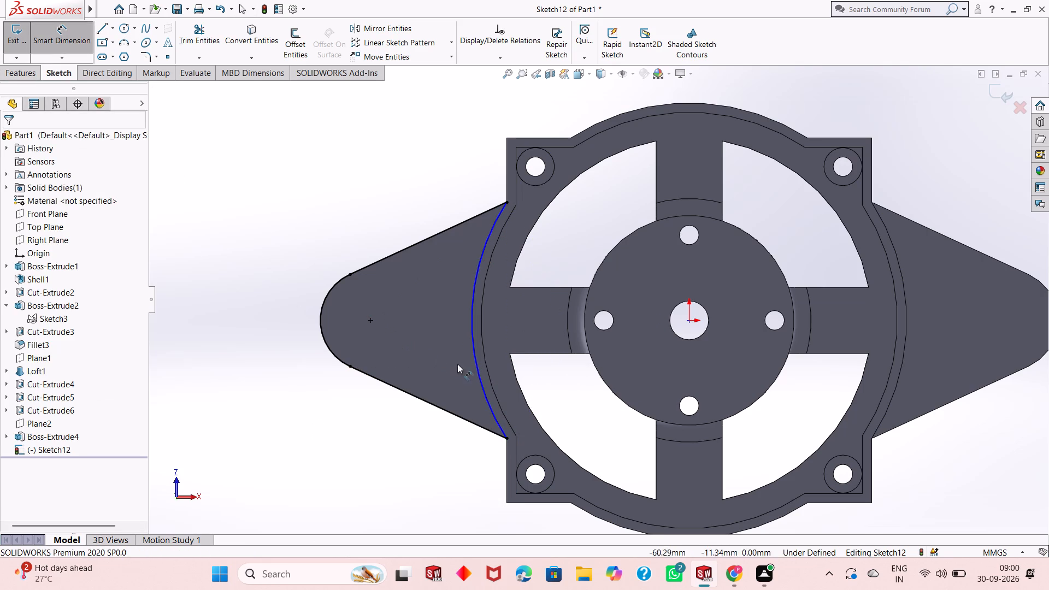
click(474, 351)
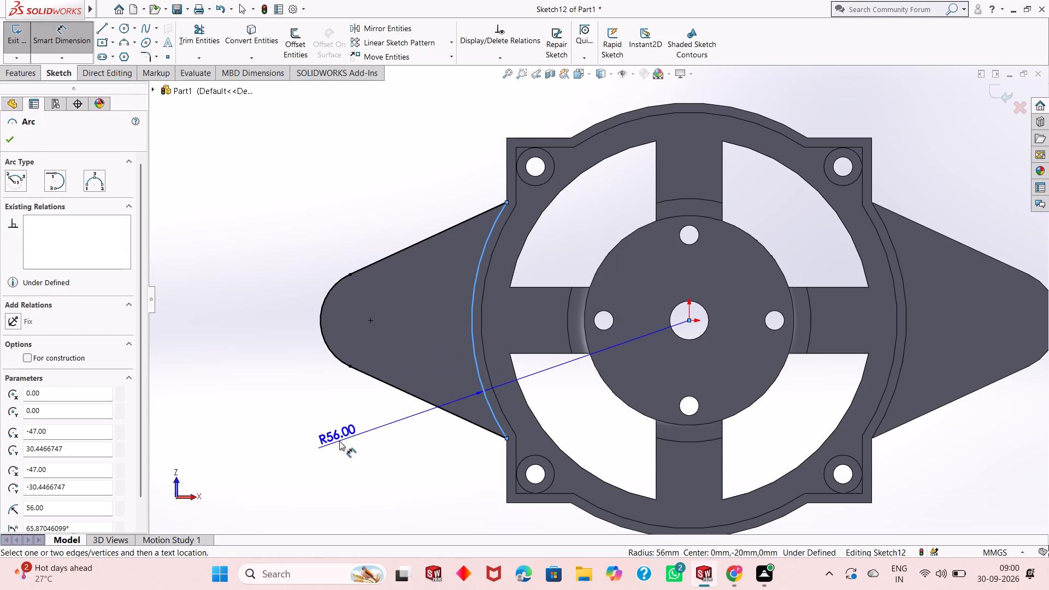
click(339, 441)
click(290, 420)
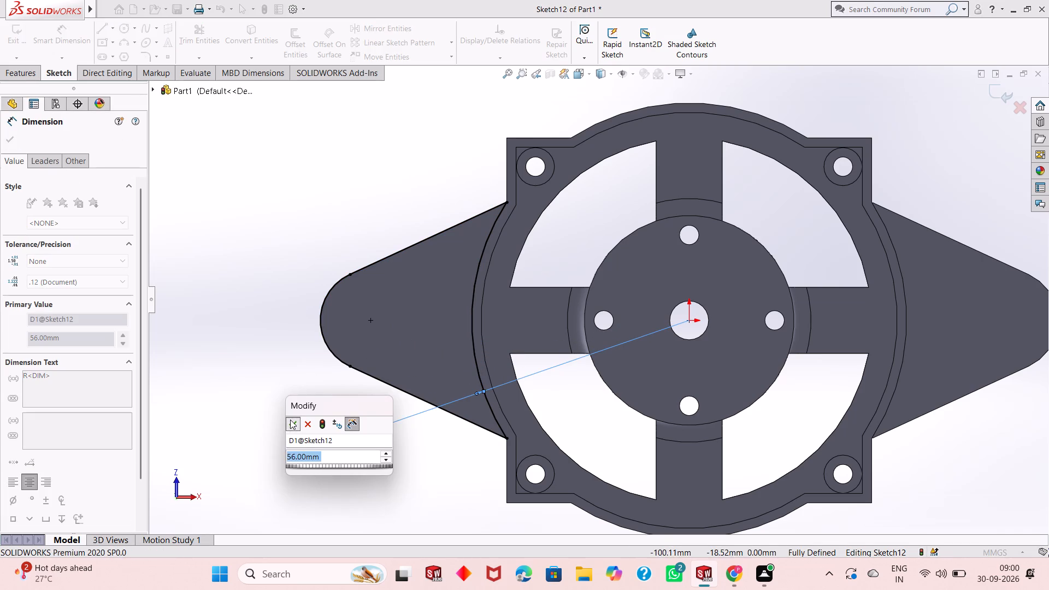
right_click(266, 374)
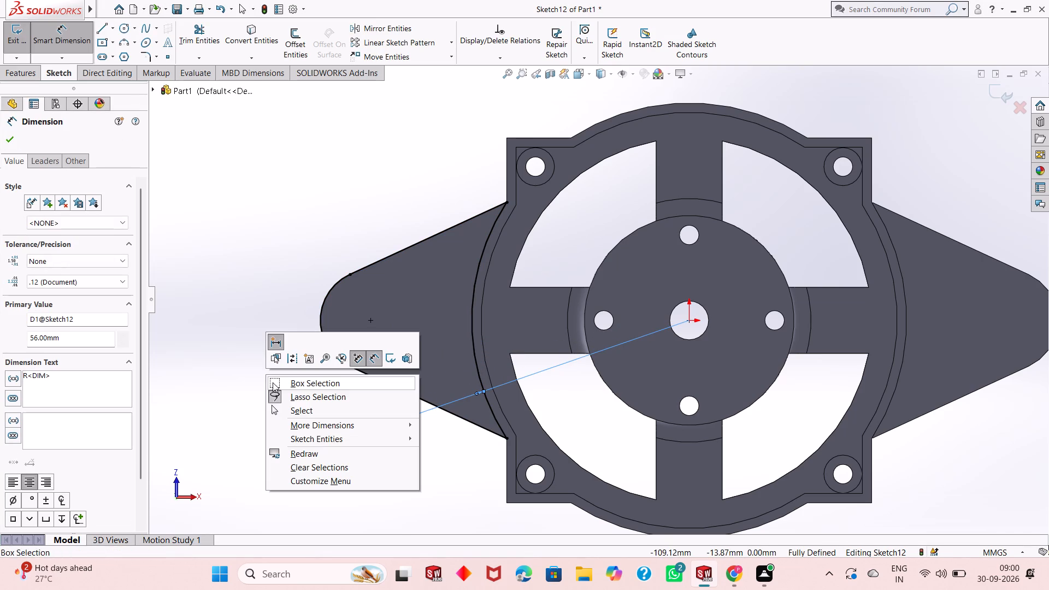
click(295, 408)
drag(328, 433, 456, 497)
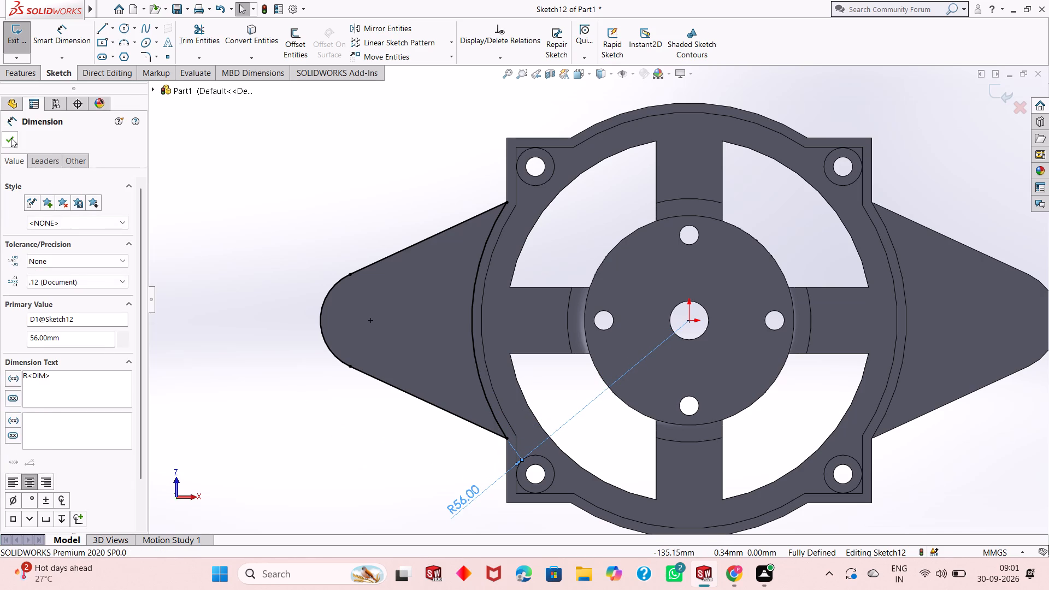
click(11, 138)
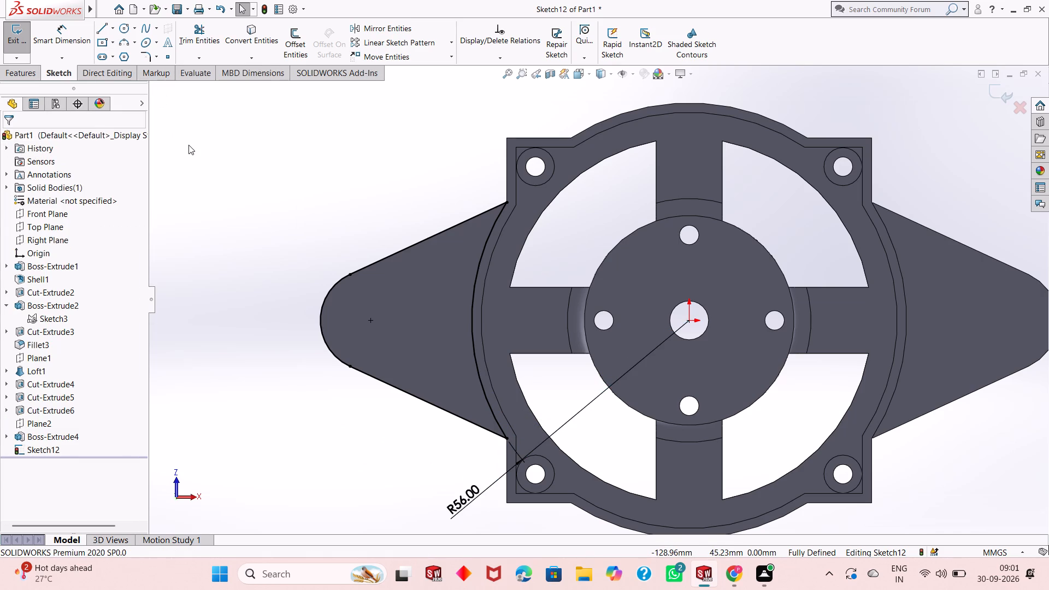
Undo the radius dimension and the 3-point arc along the lug's curved inner edge.
key(ctrl+z)
key(ctrl+z)
key(ctrl+z)
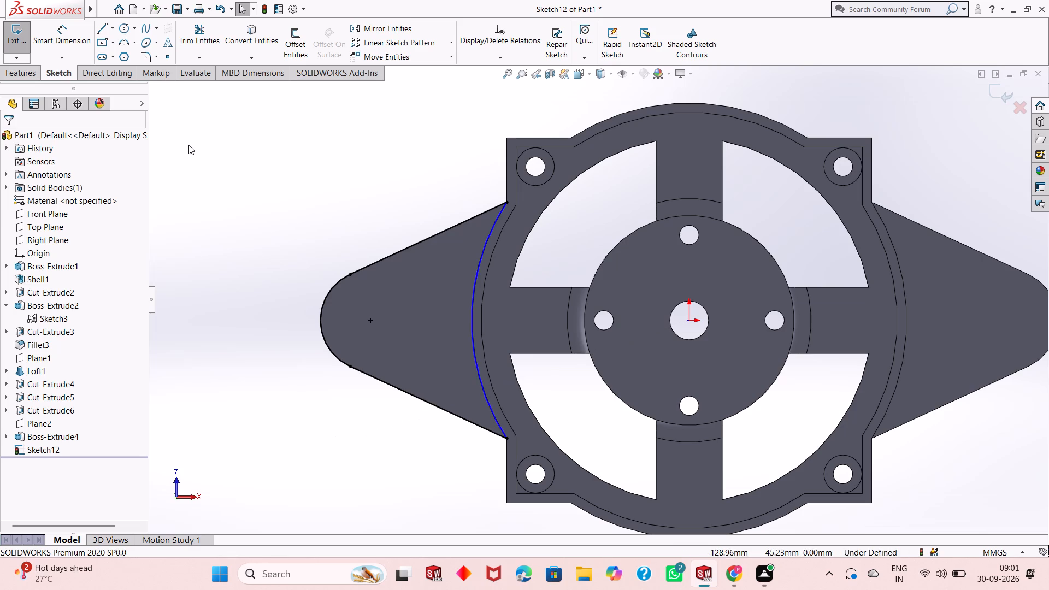
key(ctrl+z)
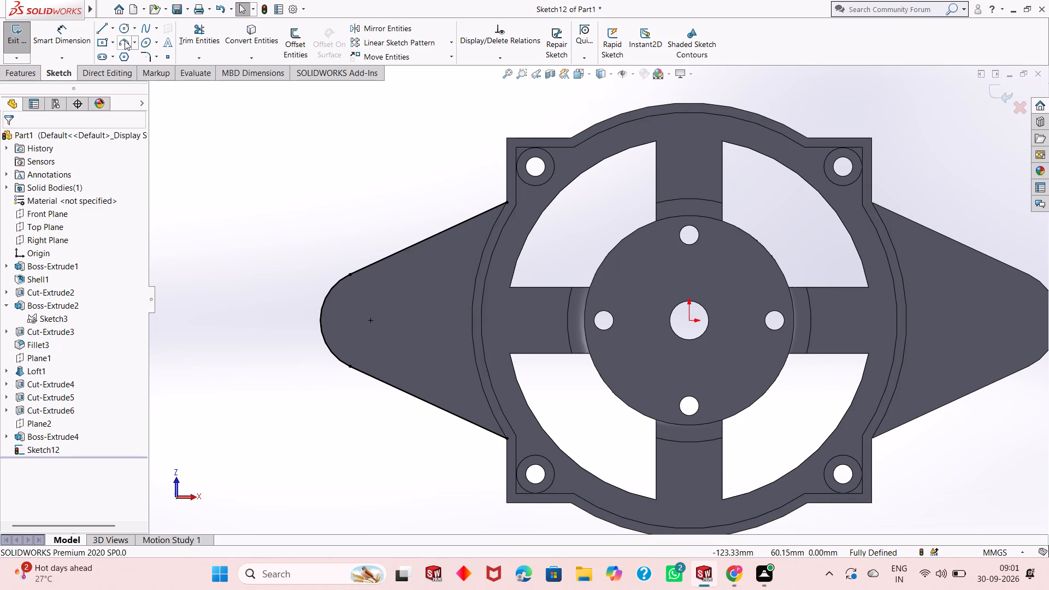
Offset the converted lug outline, both slanted lines and the rounded end, inward by 2.40 mm with a dimension.
click(287, 45)
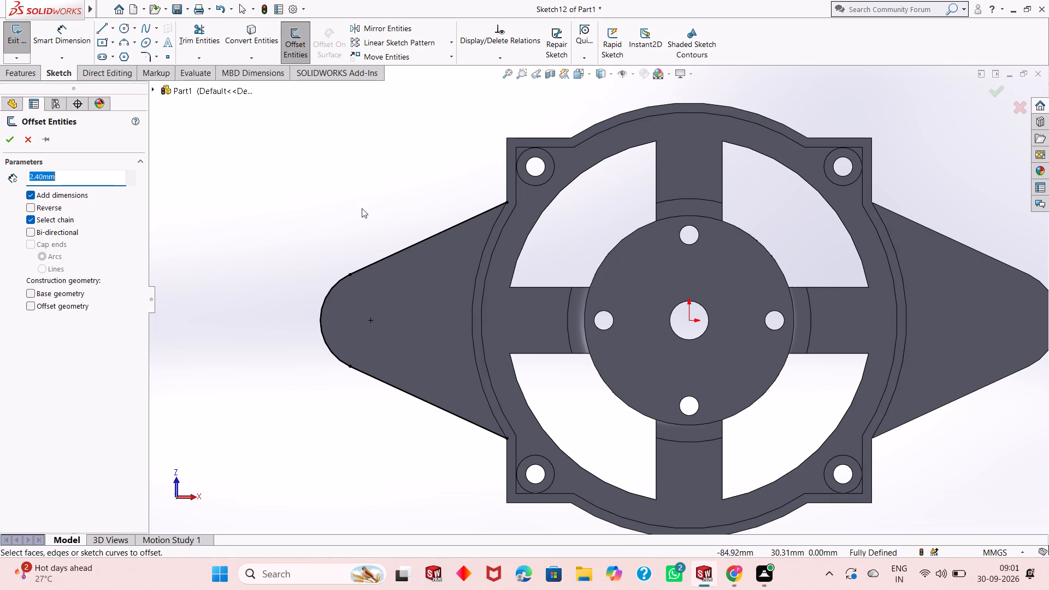
click(381, 261)
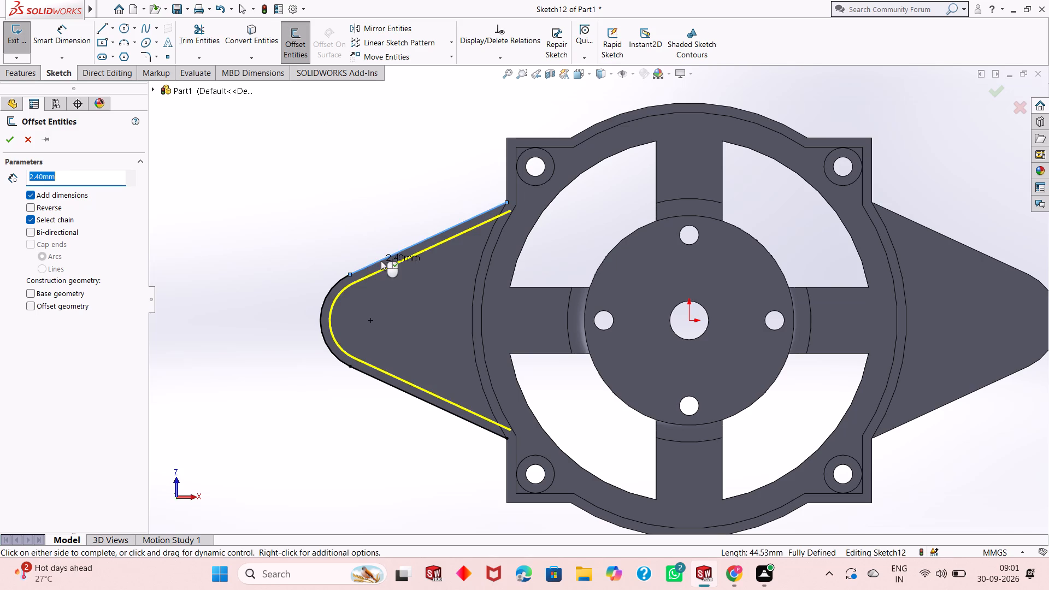
click(13, 141)
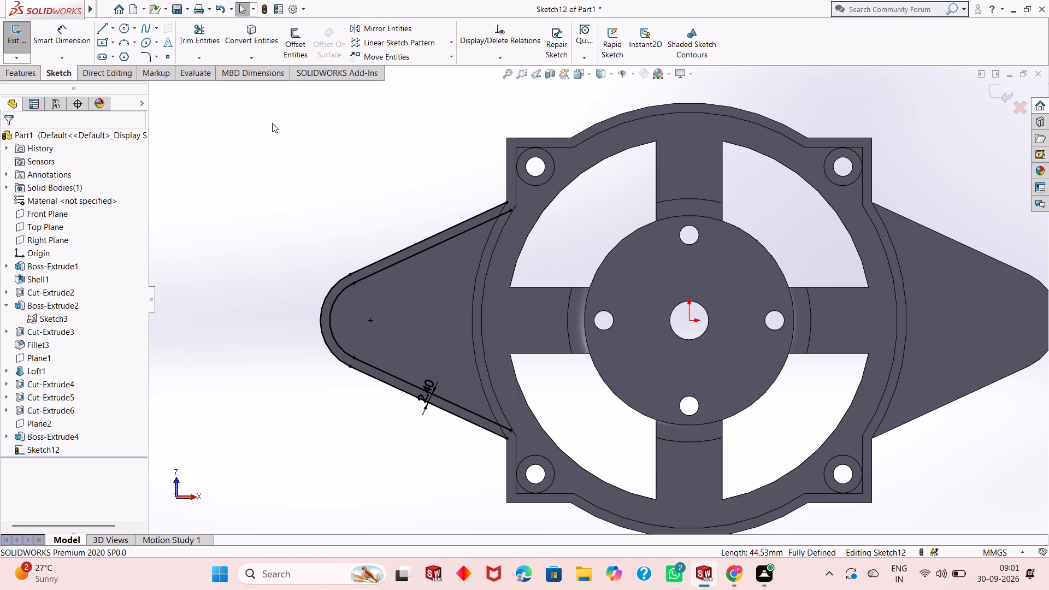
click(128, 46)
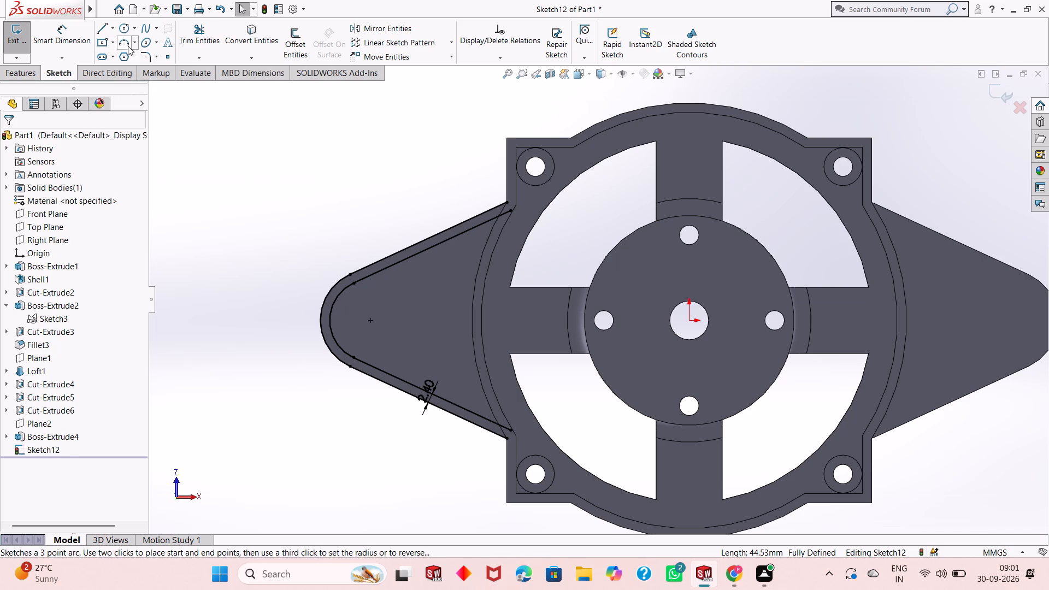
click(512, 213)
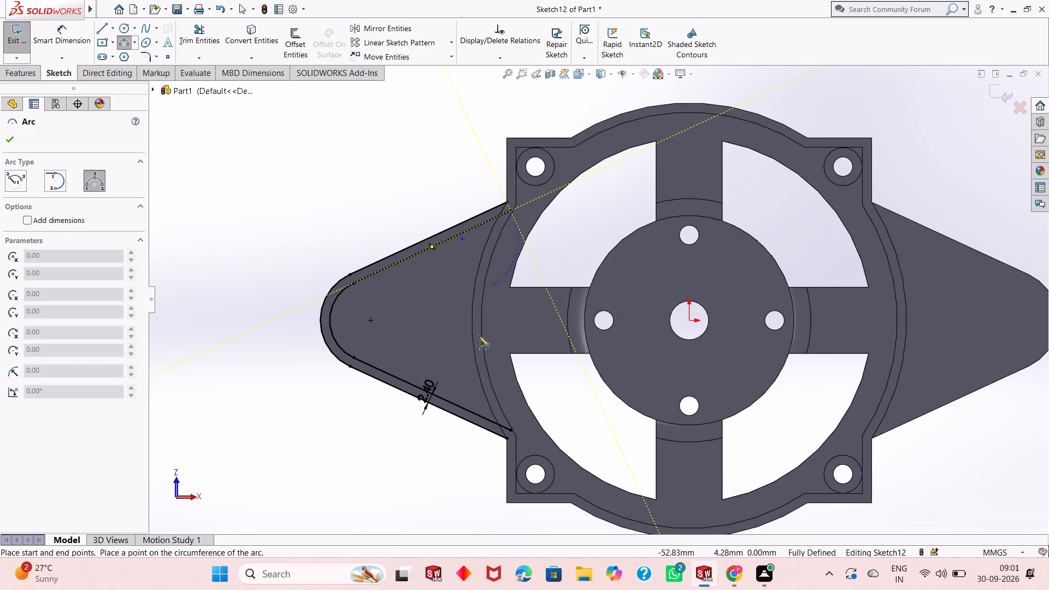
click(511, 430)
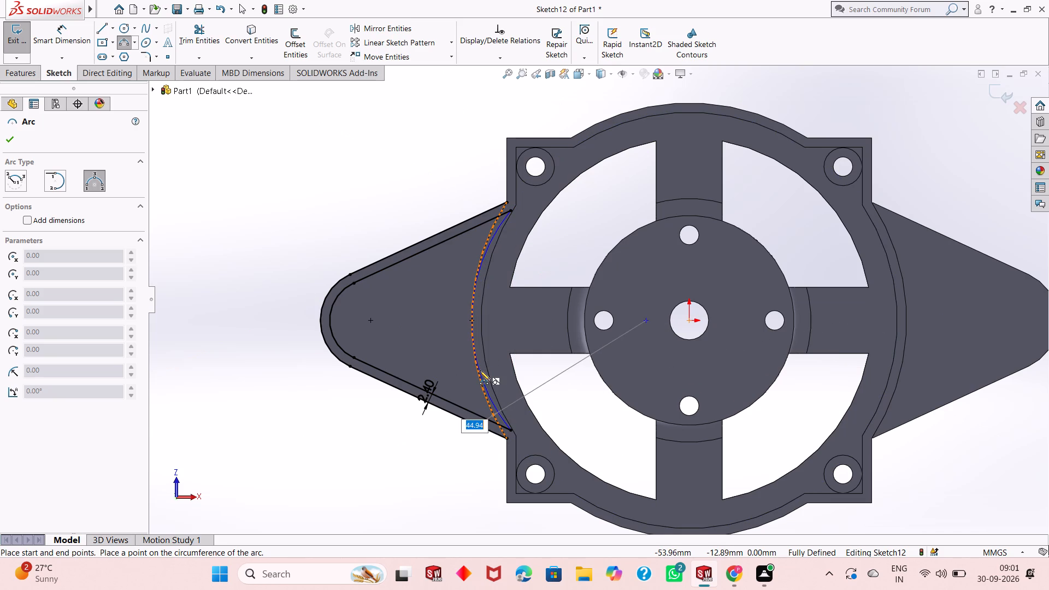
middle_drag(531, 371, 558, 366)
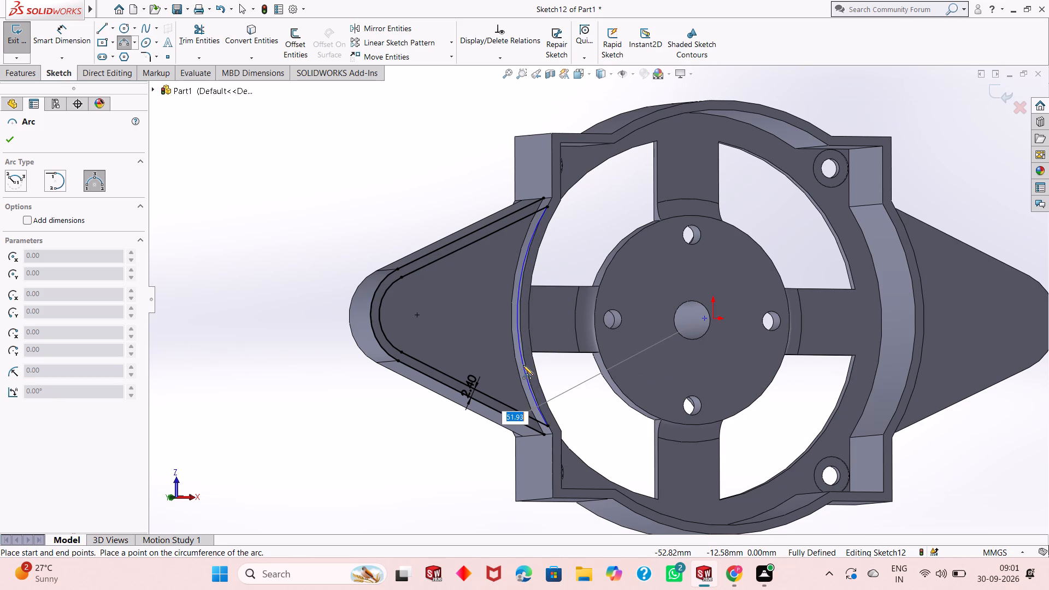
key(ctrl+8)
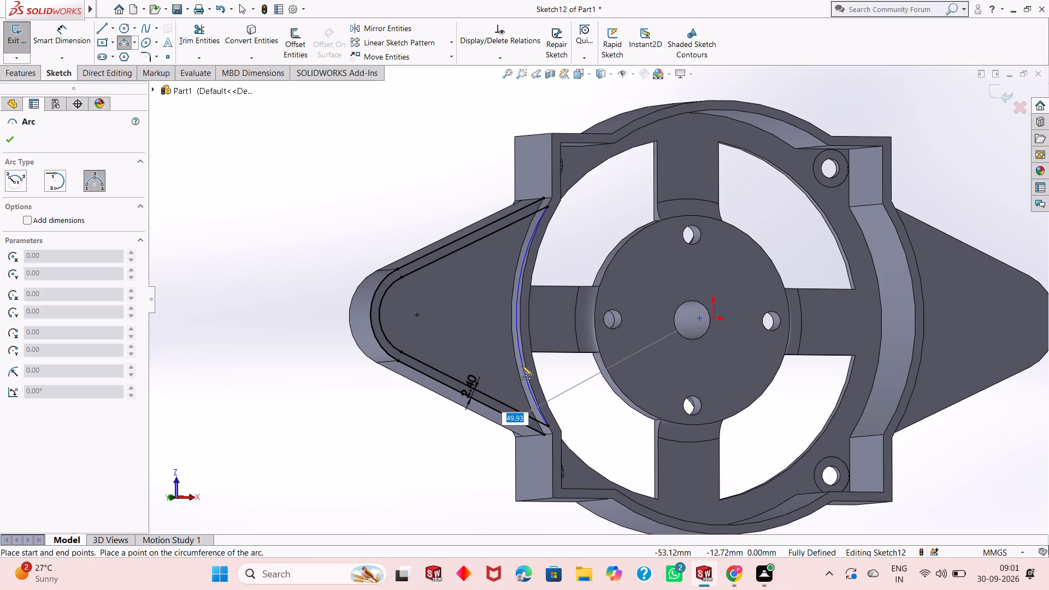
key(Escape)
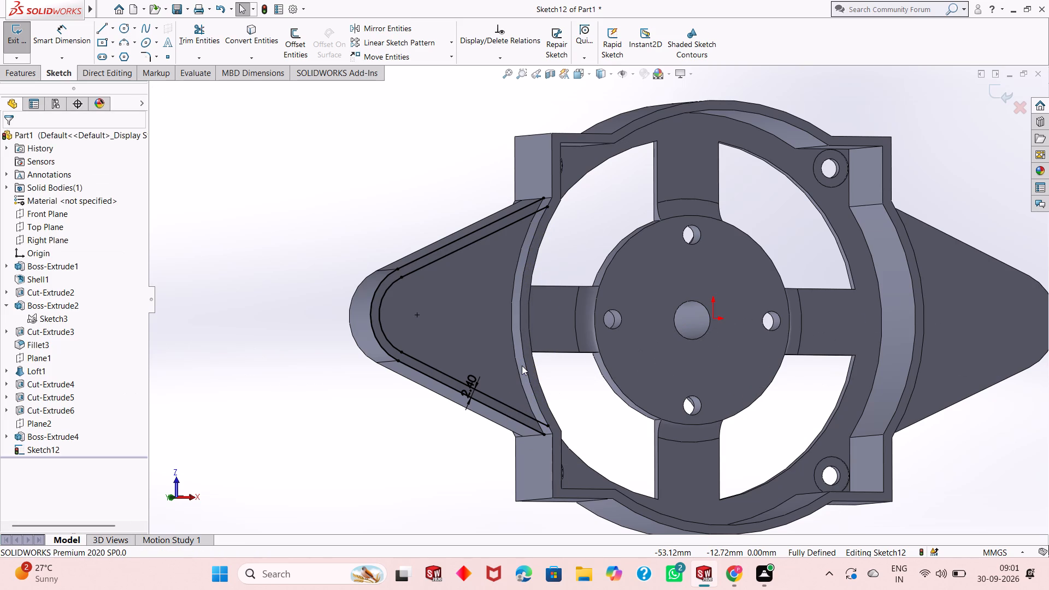
Examine where the outer and offset slanted lines meet the lug's curved inner edge near the upper corner hole.
key(ctrl+8)
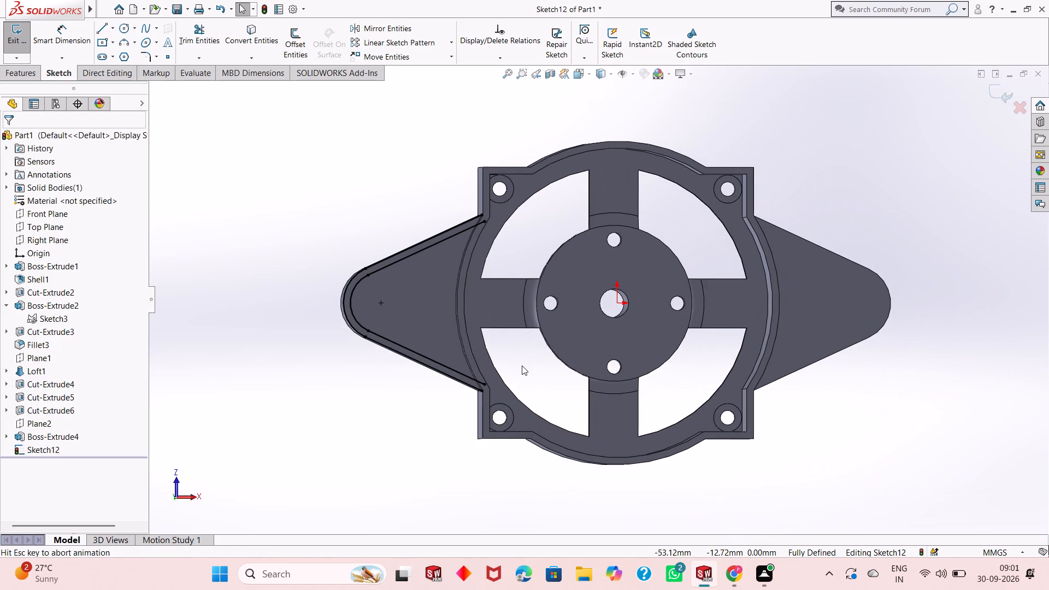
scroll(473, 293, down, 1)
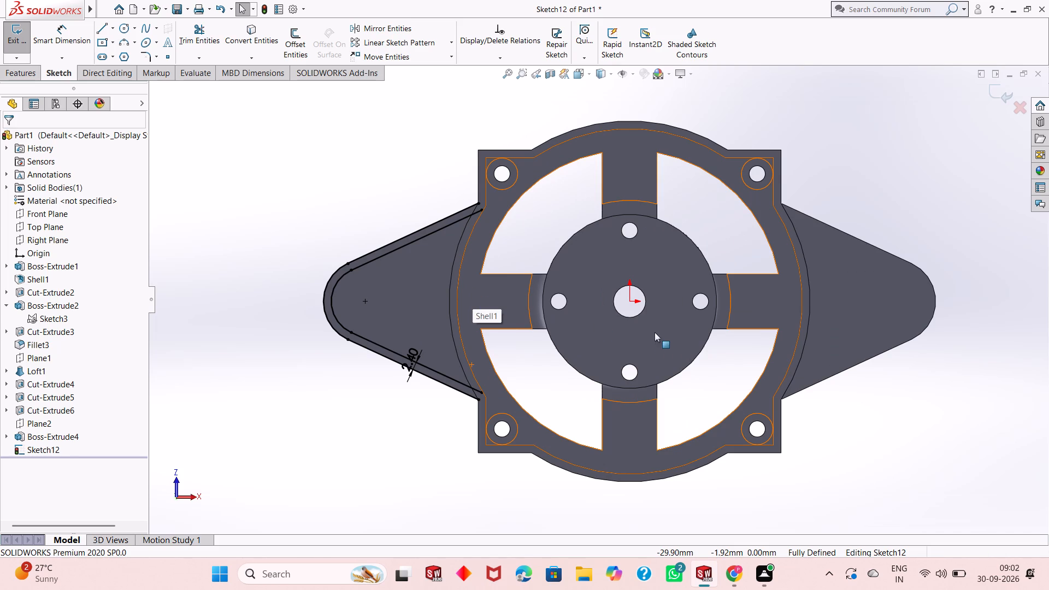
scroll(480, 234, down, 2)
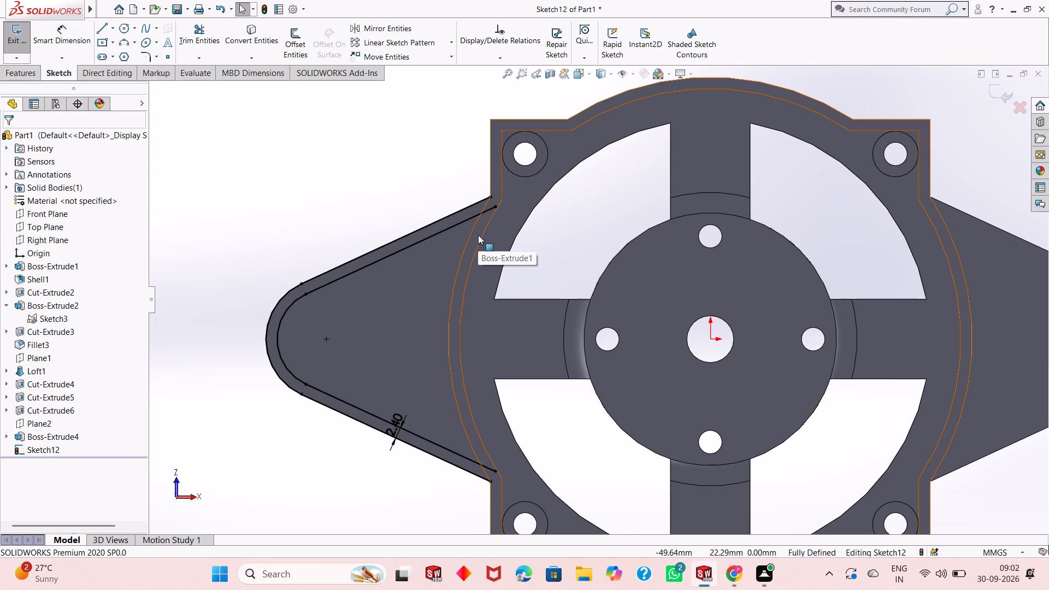
scroll(478, 235, down, 1)
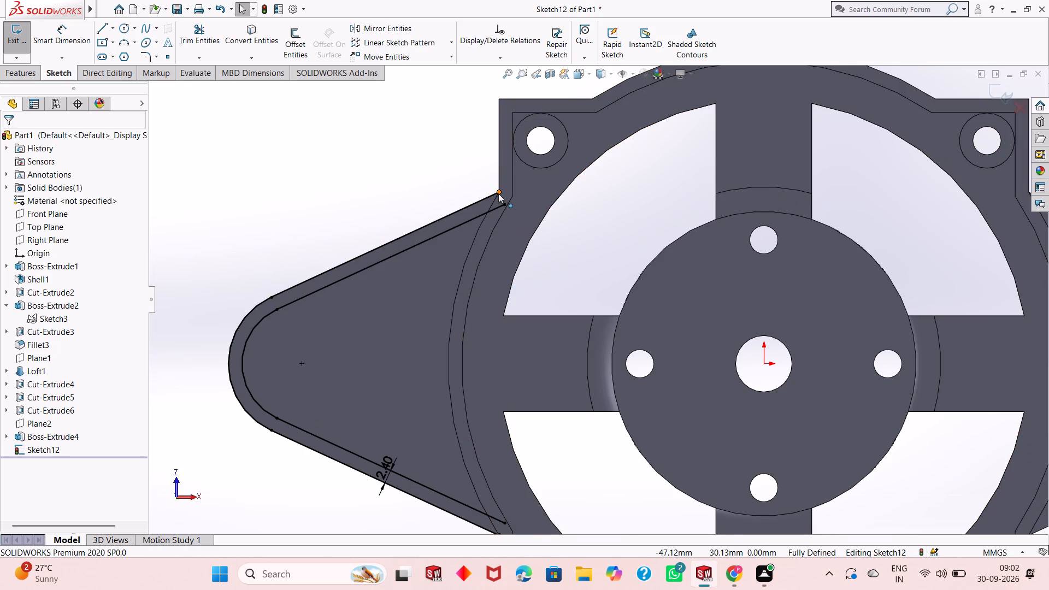
scroll(498, 193, down, 1)
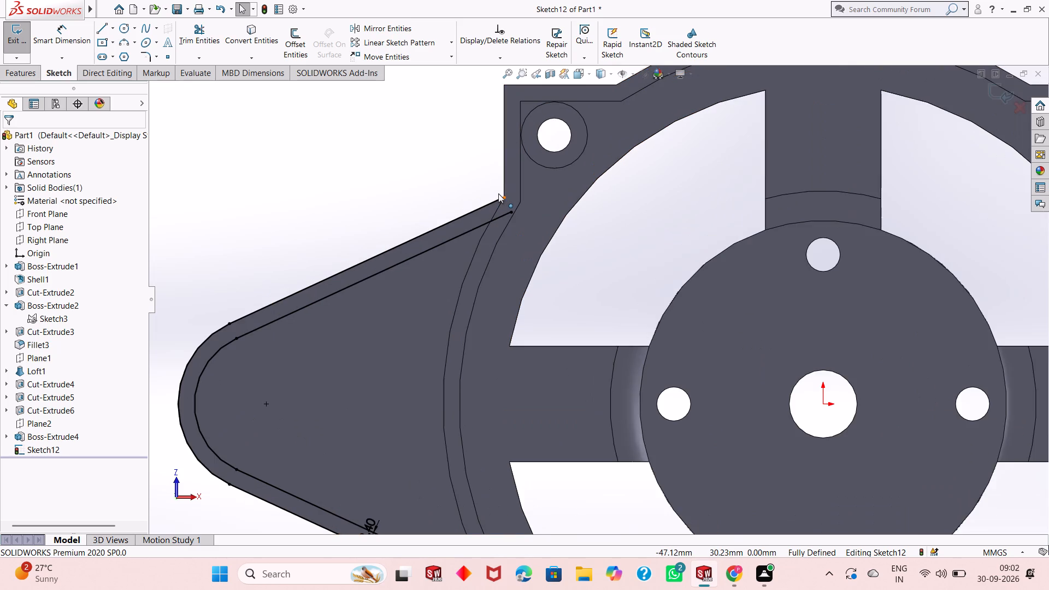
scroll(498, 193, down, 1)
scroll(493, 238, up, 1)
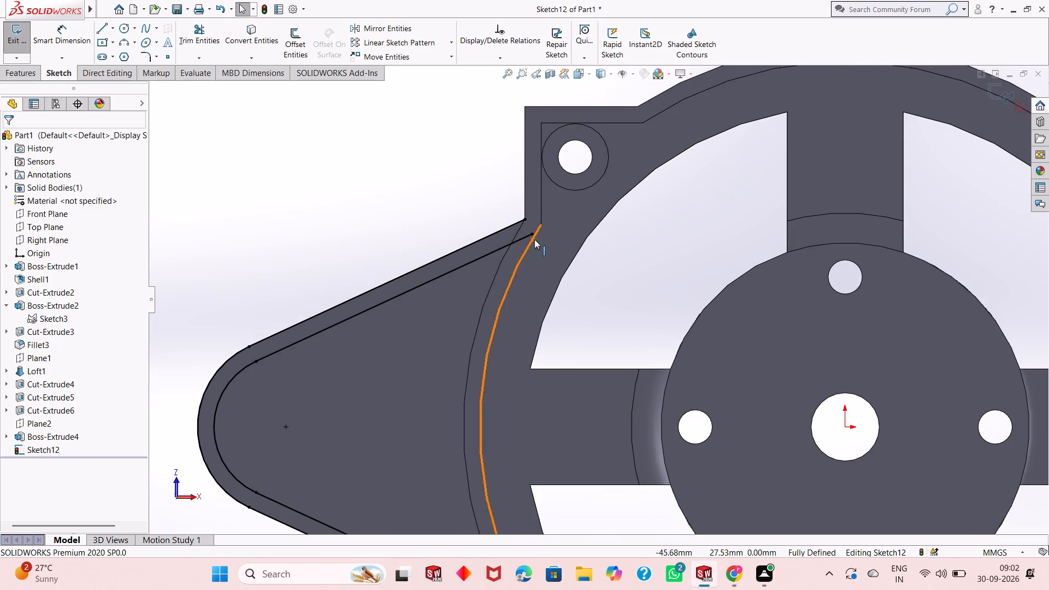
scroll(539, 240, up, 1)
scroll(476, 260, up, 1)
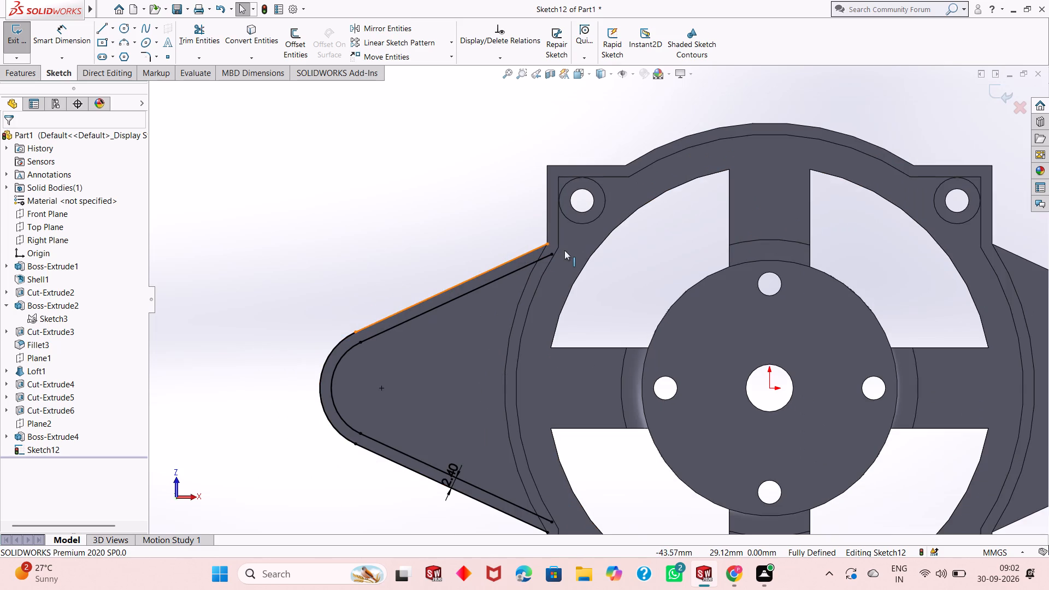
scroll(565, 253, down, 5)
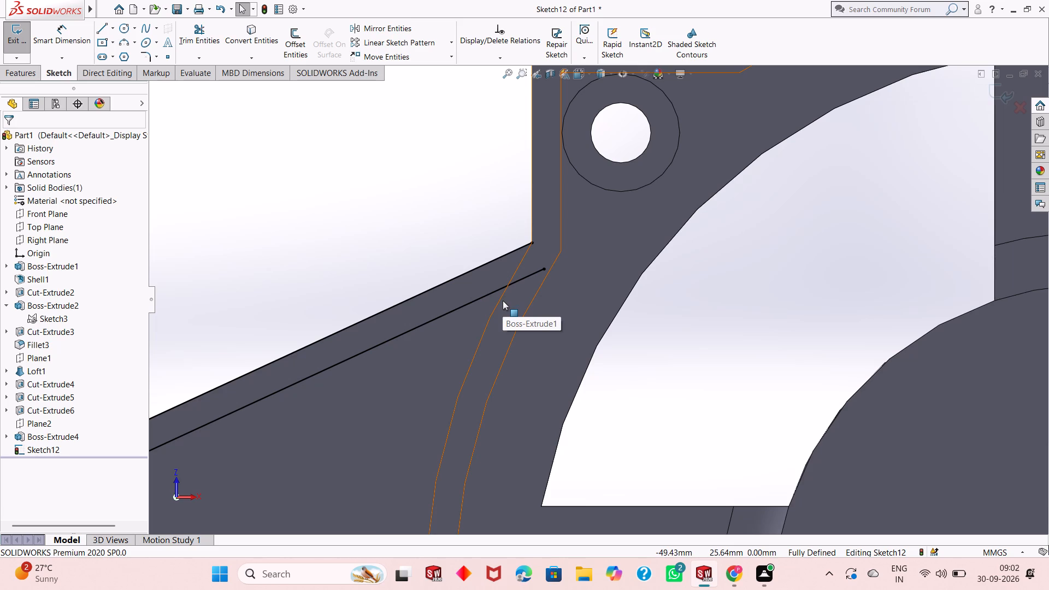
scroll(503, 300, up, 2)
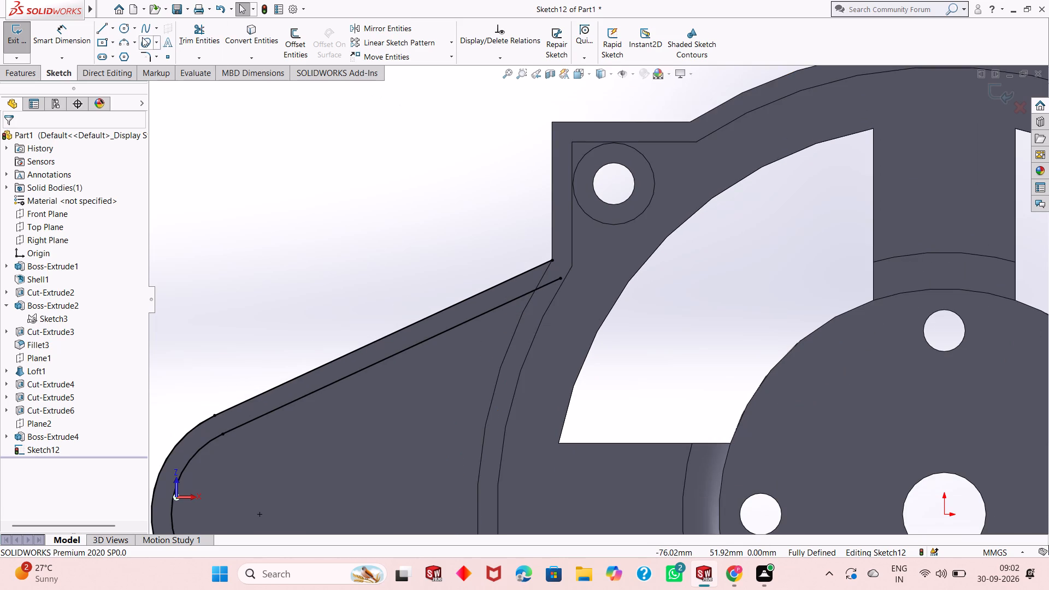
Draw a 3-point arc of about 56 mm radius between the outer slanted lines' inner ends, following the lug's curved inner edge.
click(125, 45)
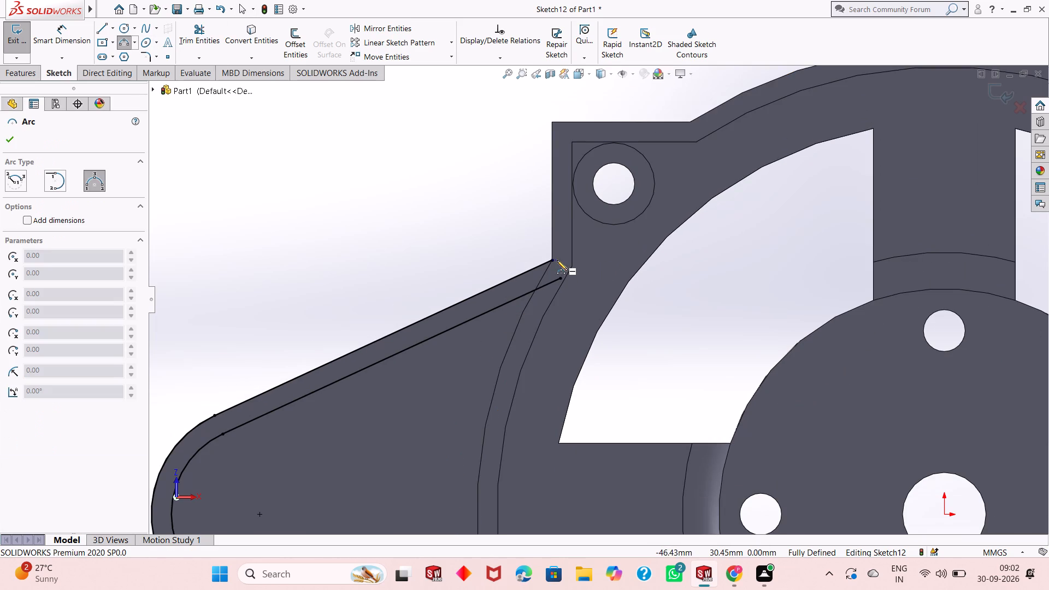
click(552, 260)
scroll(552, 300, up, 3)
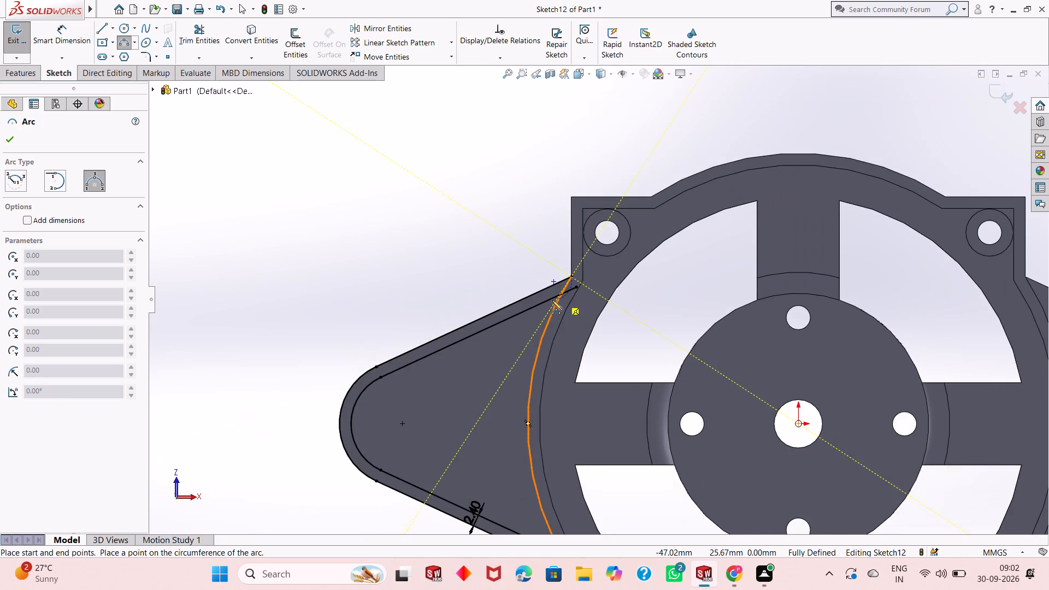
scroll(552, 307, up, 2)
scroll(572, 435, down, 3)
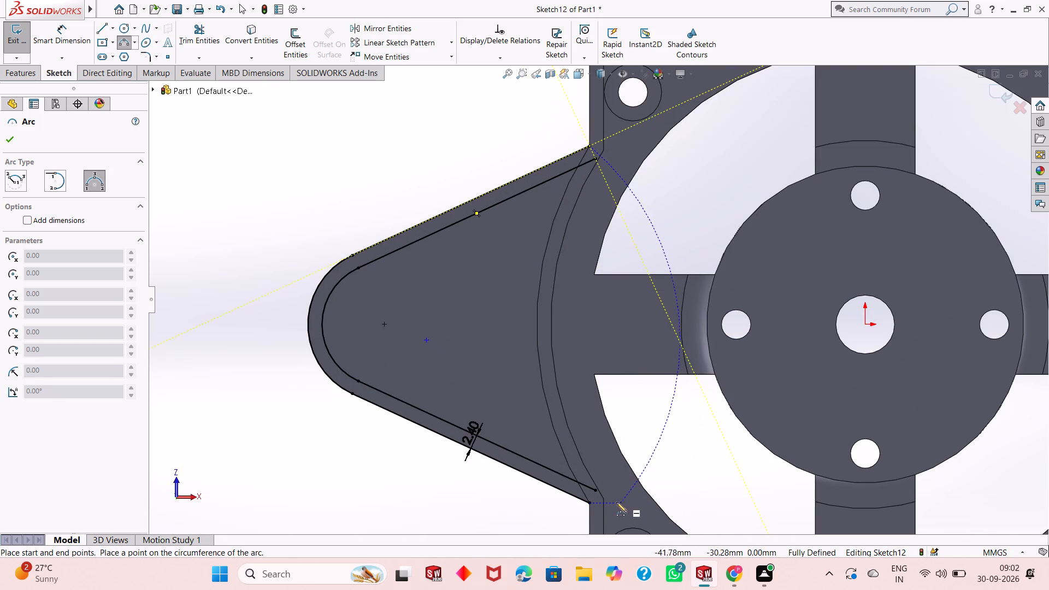
click(591, 504)
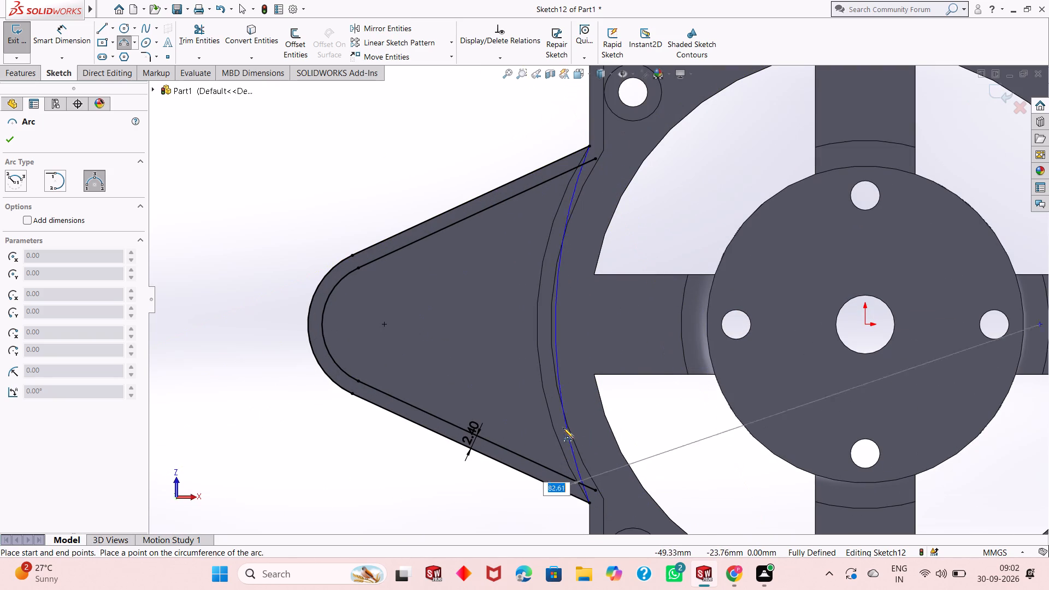
click(541, 377)
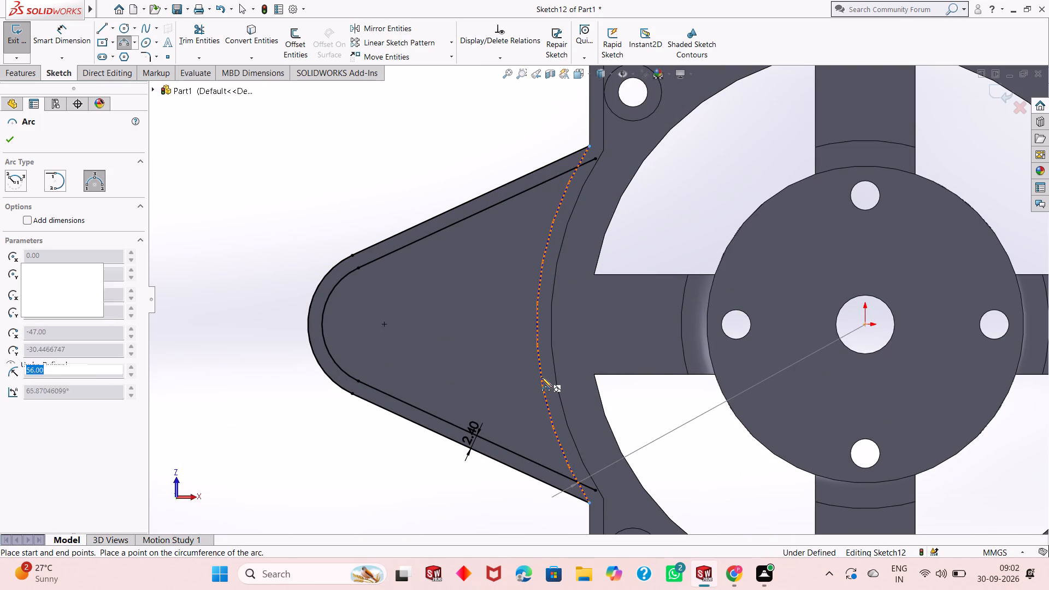
right_click(386, 151)
click(411, 156)
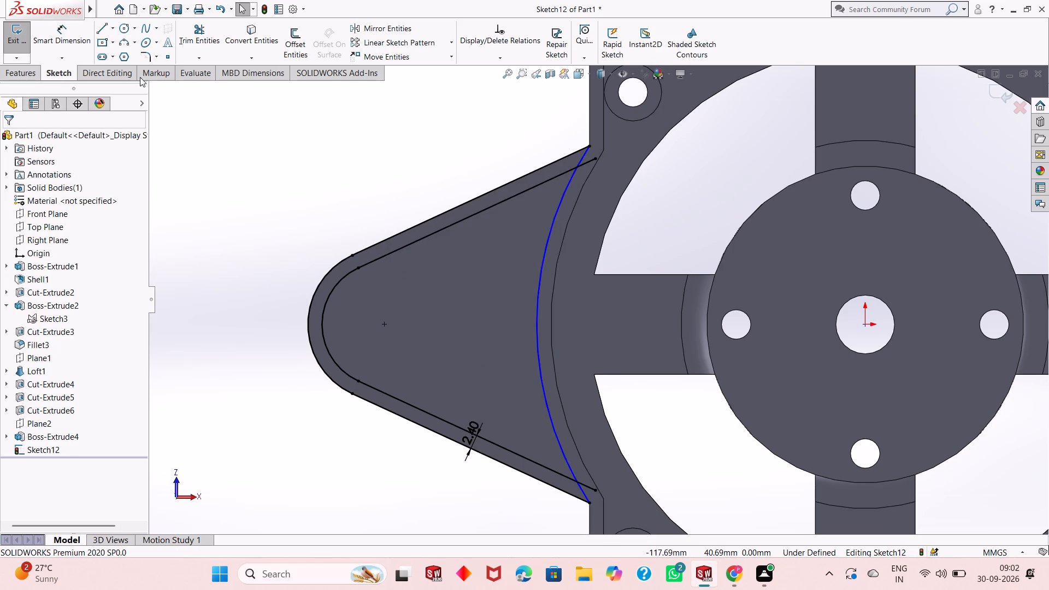
Dimension the new arc's radius and place the dimension outside the lug below its lower slanted edge.
click(61, 45)
click(539, 340)
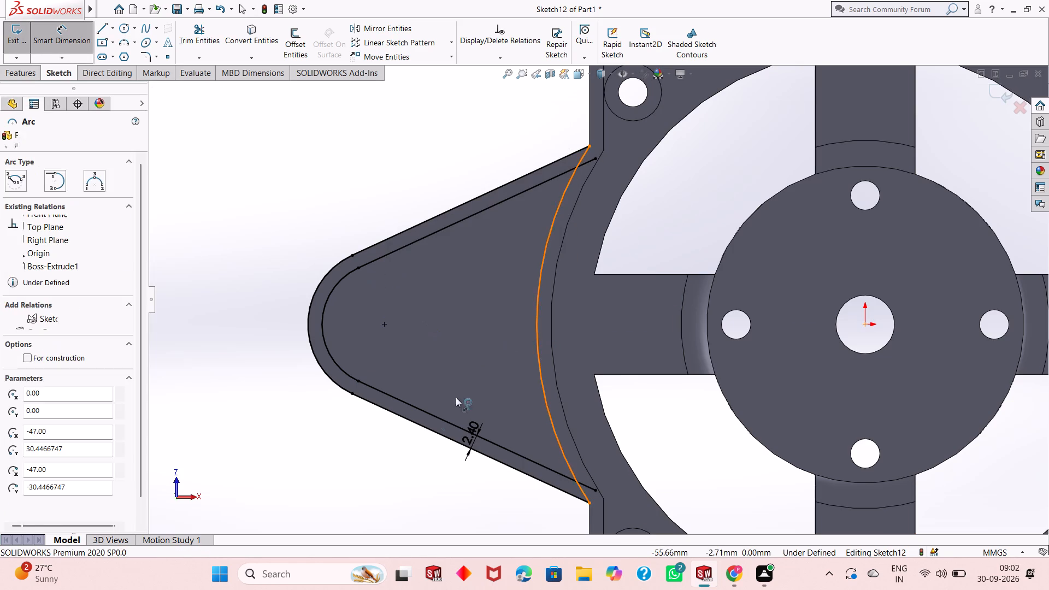
click(357, 473)
key(Return)
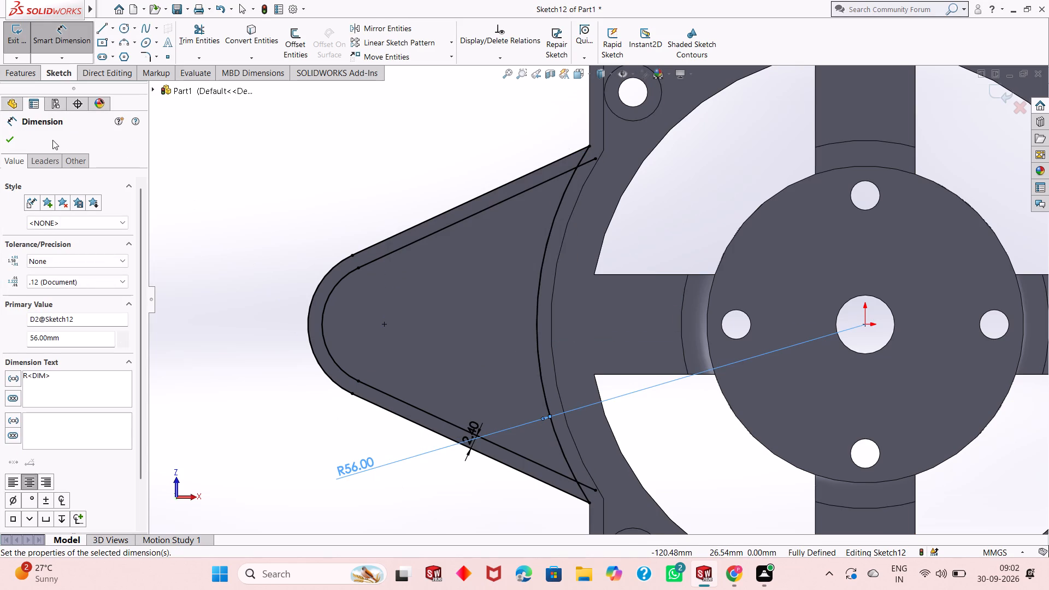
click(7, 143)
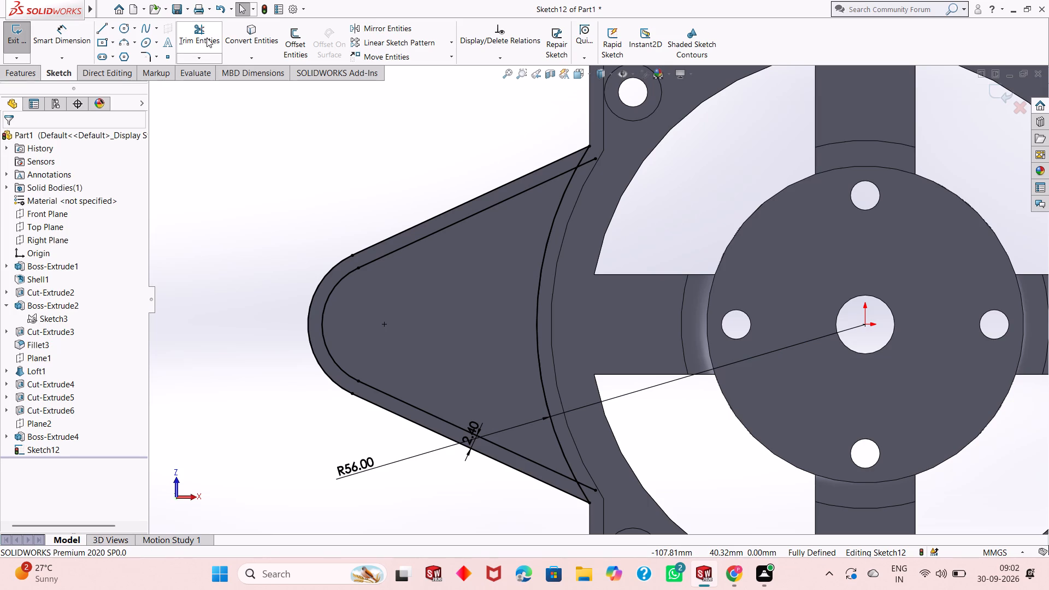
Trim the arc ends and the inner offset line ends that overrun their intersections at the lug's upper and lower inner corners.
click(205, 37)
scroll(617, 144, down, 2)
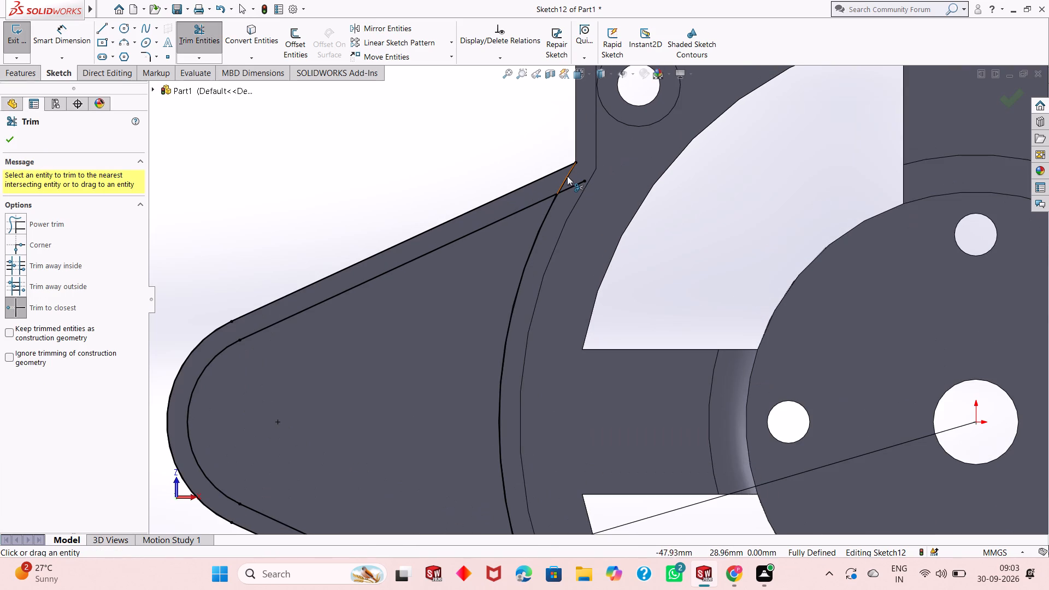
click(567, 176)
click(571, 185)
scroll(528, 211, up, 1)
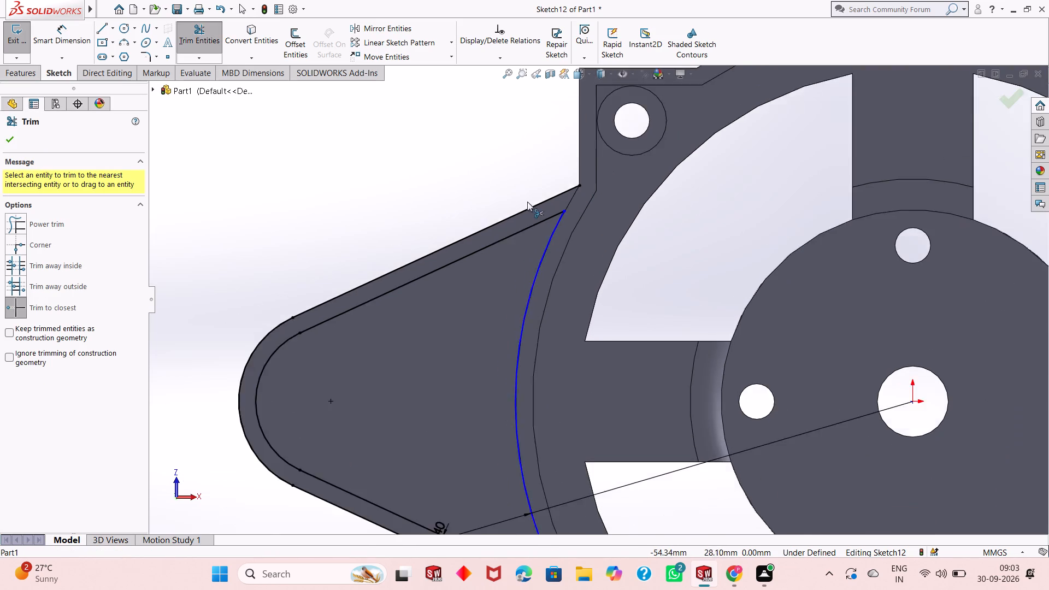
scroll(527, 202, up, 4)
scroll(599, 468, down, 6)
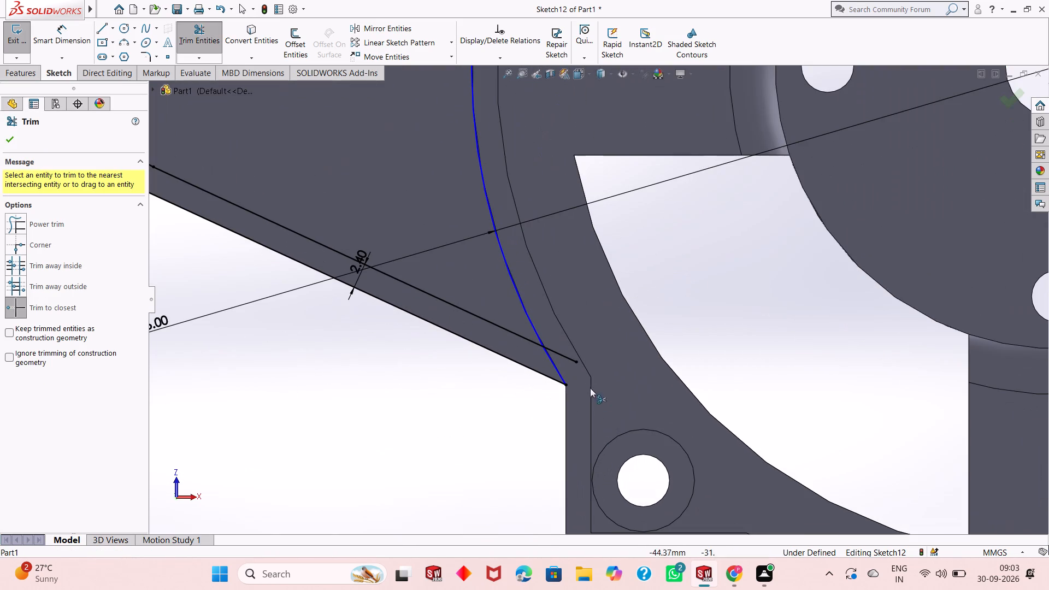
click(558, 369)
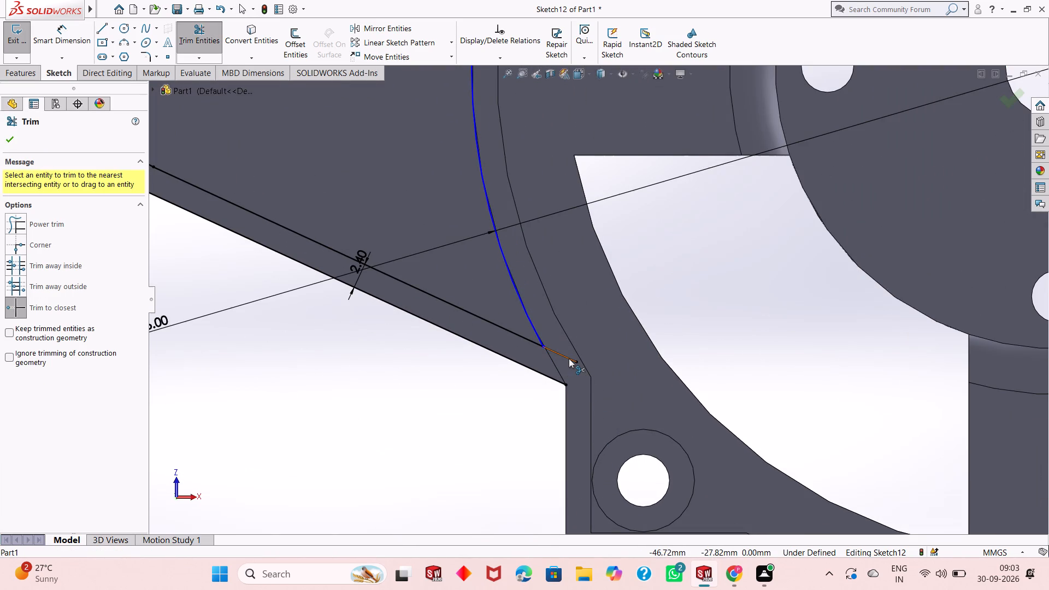
click(569, 358)
scroll(563, 359, up, 6)
scroll(468, 276, up, 1)
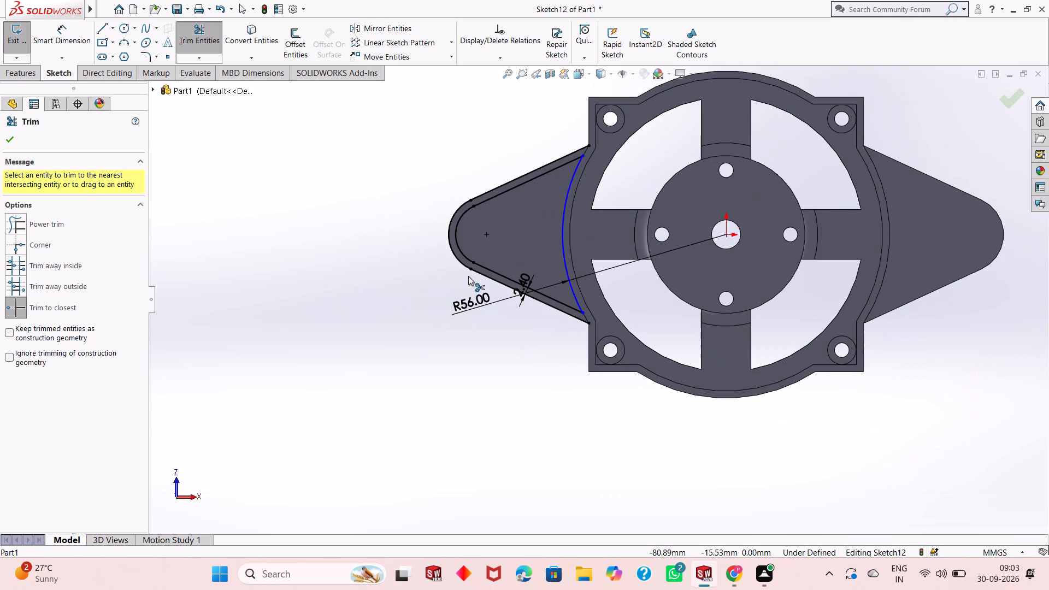
right_click(398, 217)
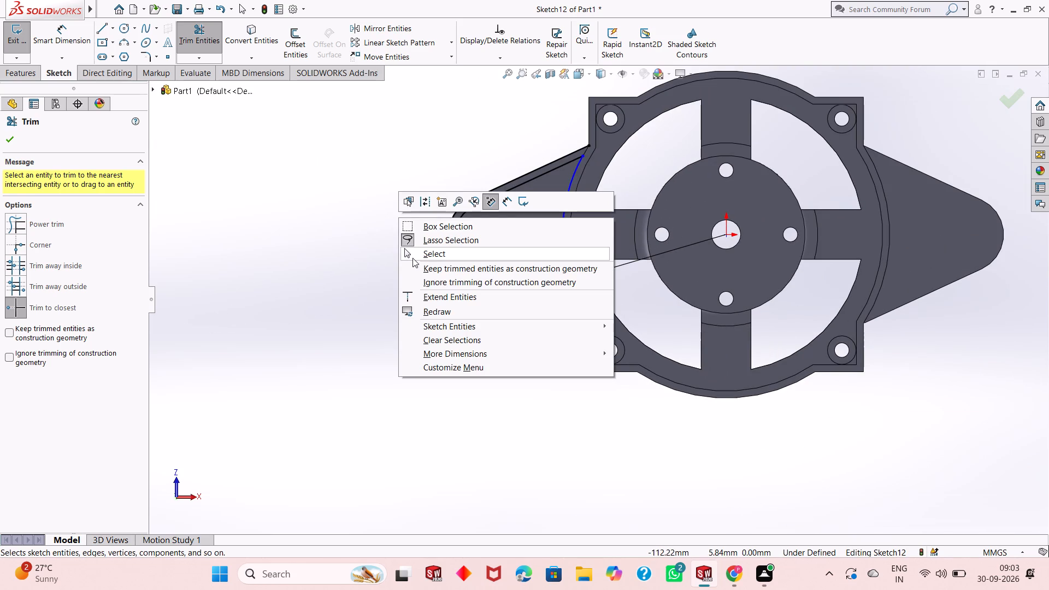
click(412, 258)
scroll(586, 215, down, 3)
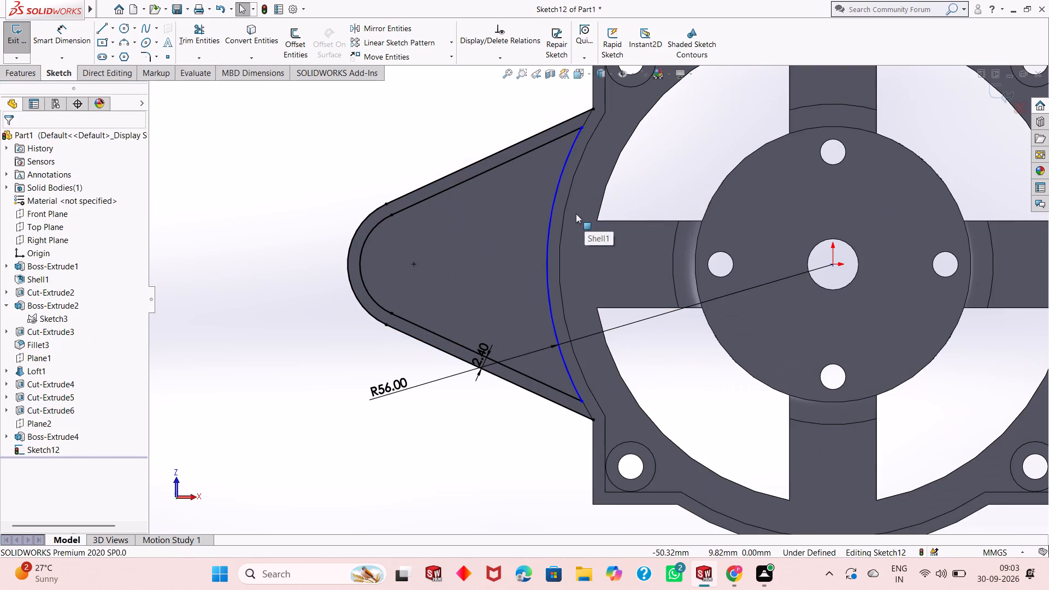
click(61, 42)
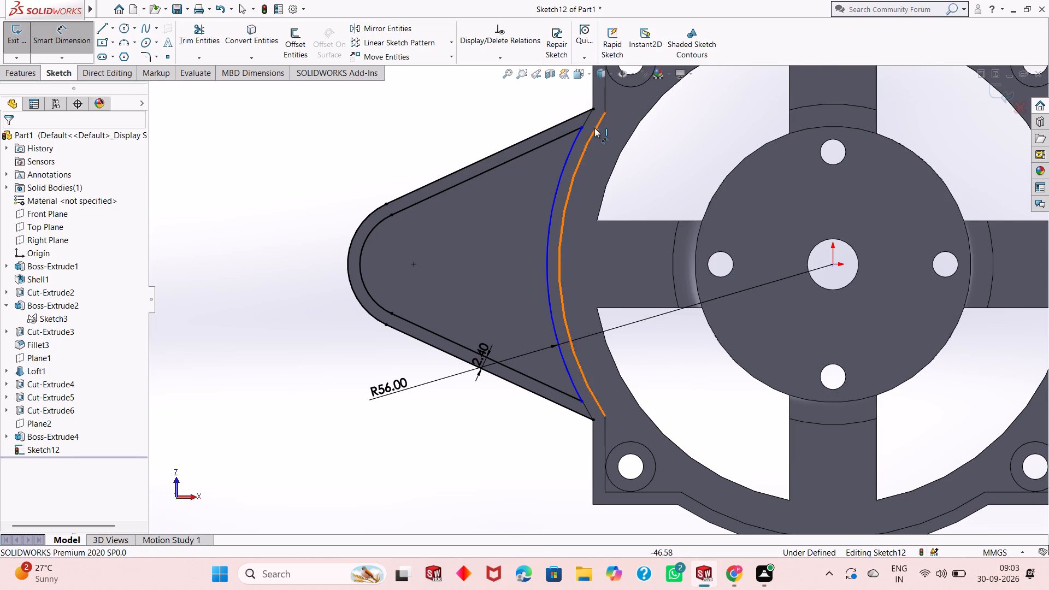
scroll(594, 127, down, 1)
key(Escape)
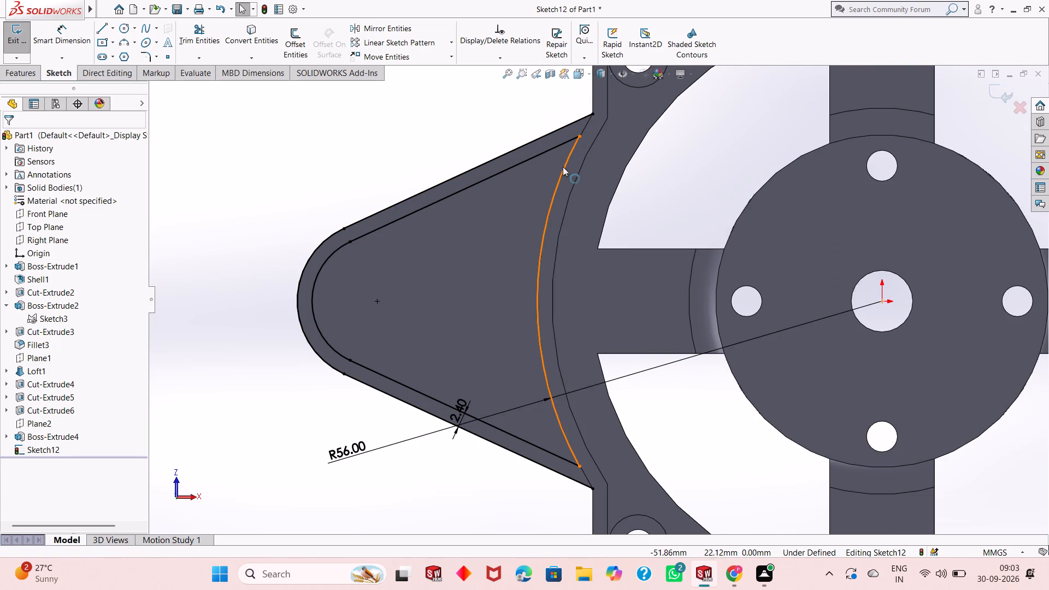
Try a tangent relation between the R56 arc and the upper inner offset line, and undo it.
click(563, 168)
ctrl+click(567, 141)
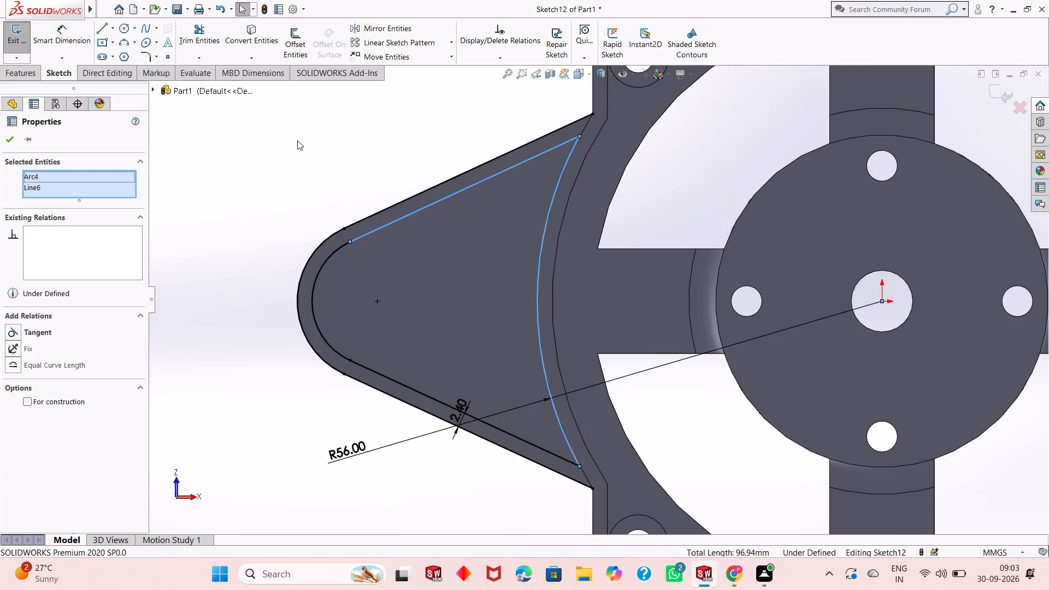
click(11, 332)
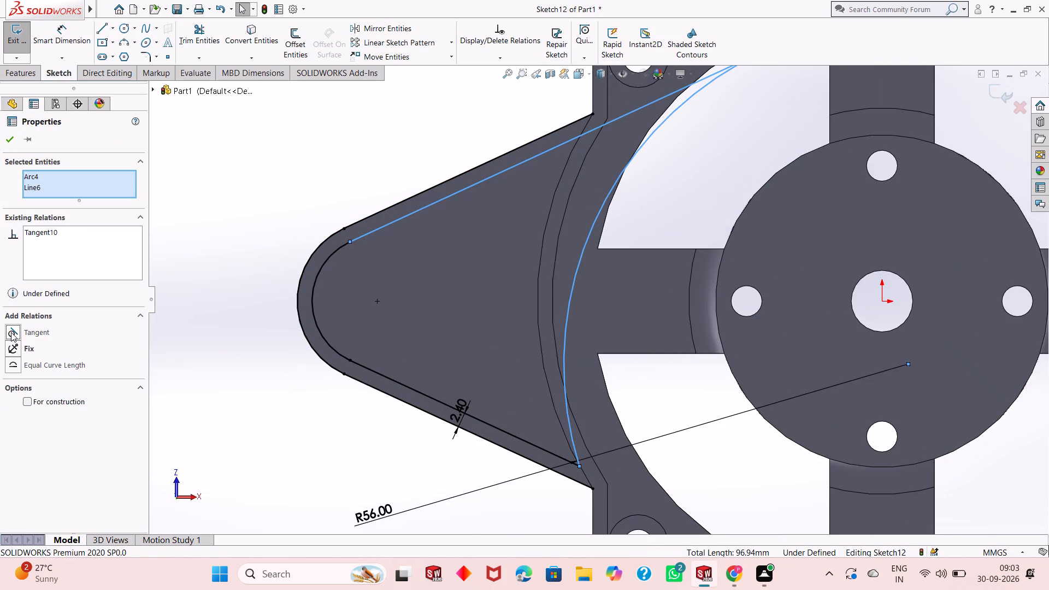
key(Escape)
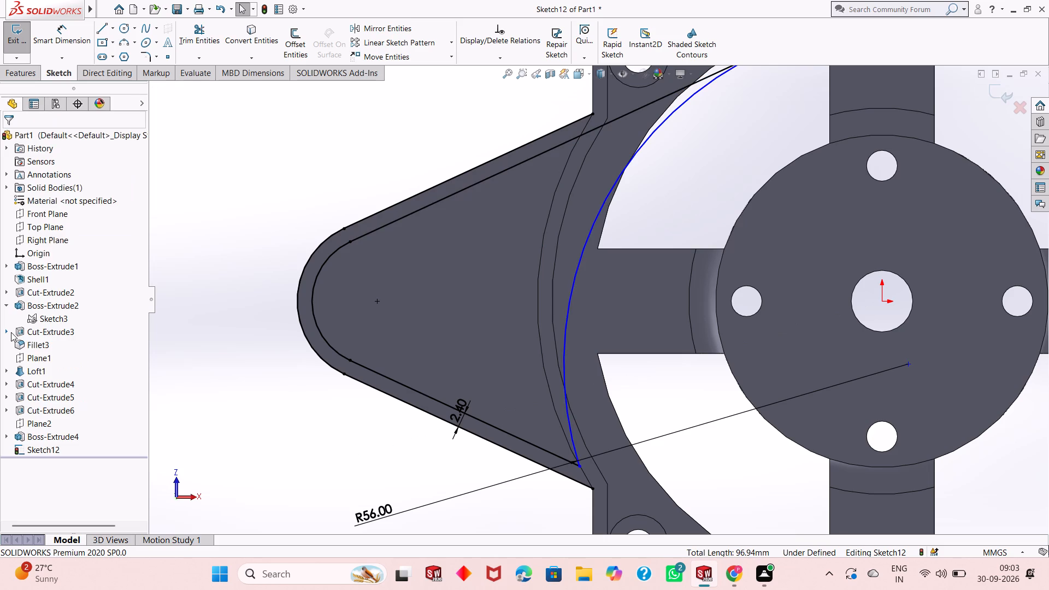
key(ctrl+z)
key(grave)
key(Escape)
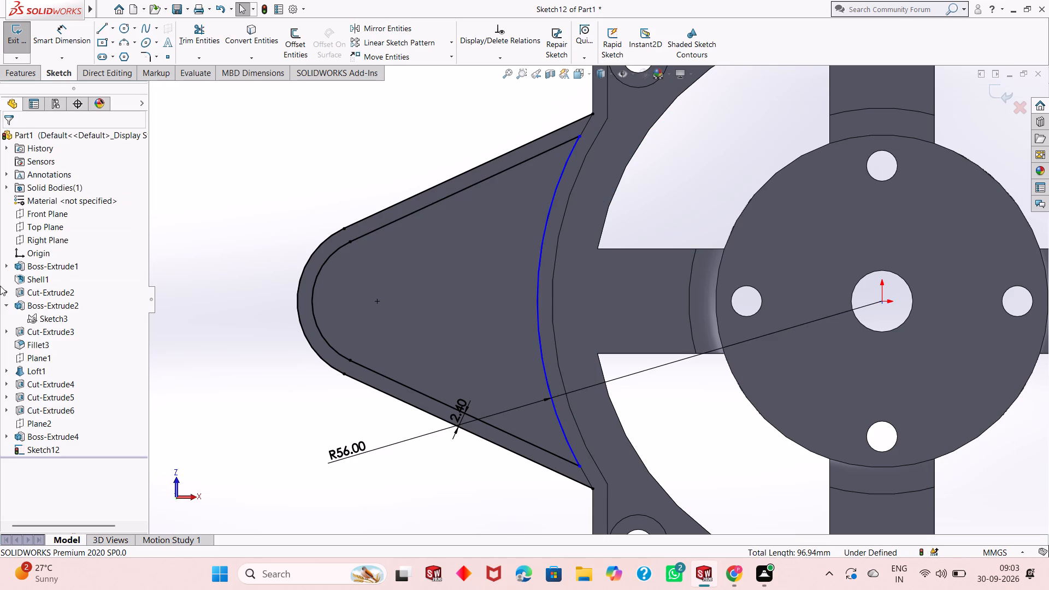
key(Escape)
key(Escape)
Dimension the horizontal distance from the arc's upper endpoint to the origin, placing the dimension above the lug.
click(72, 36)
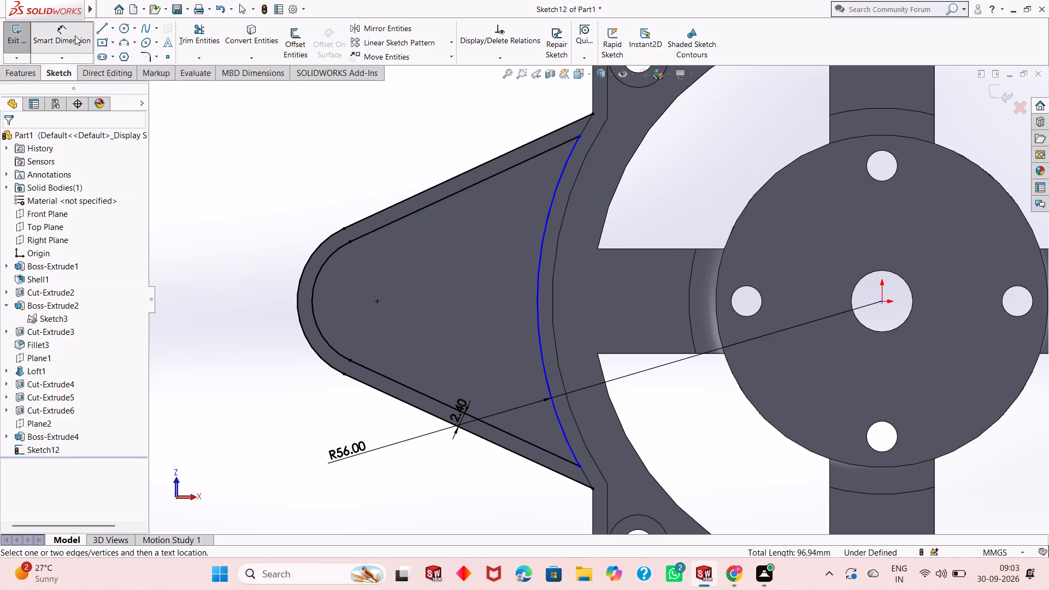
click(579, 135)
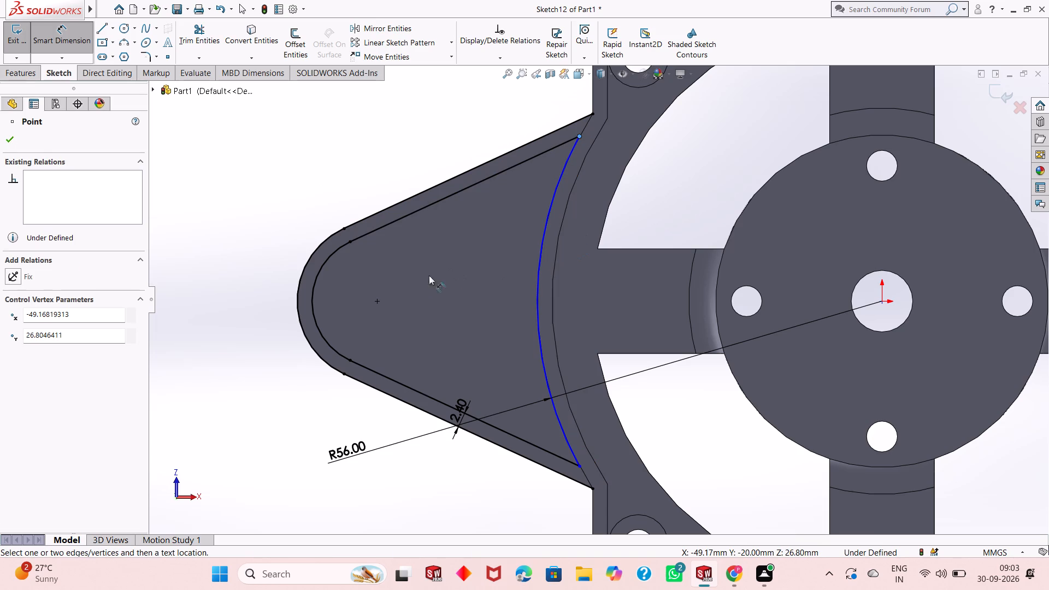
click(881, 301)
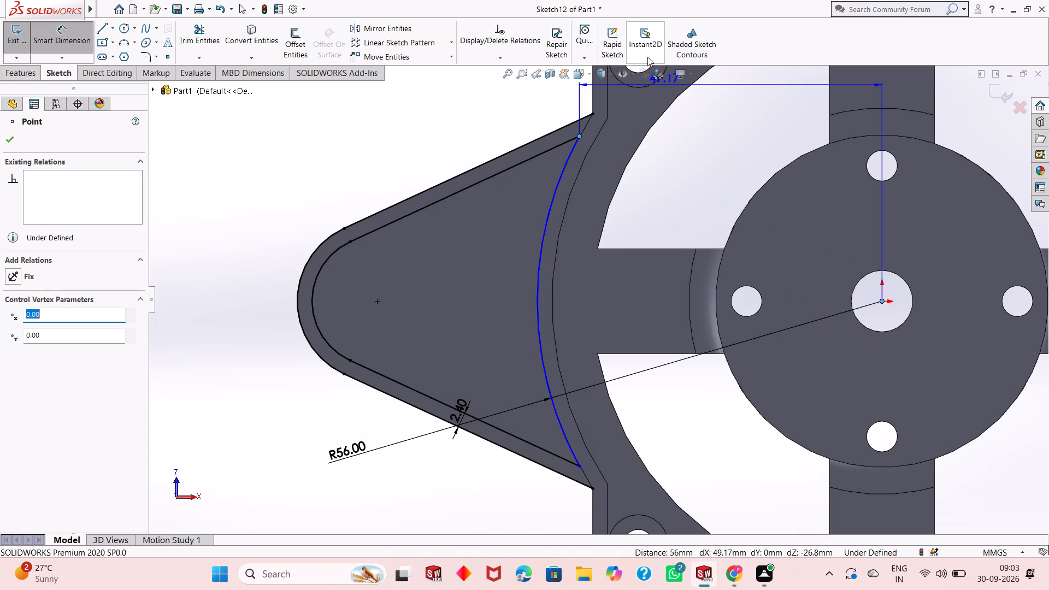
click(676, 108)
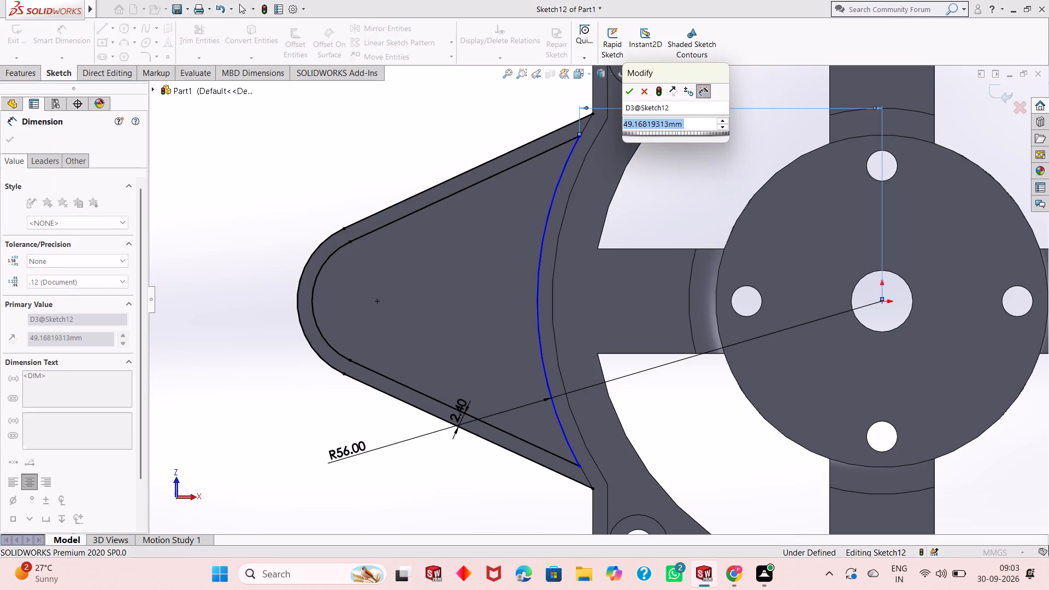
click(623, 92)
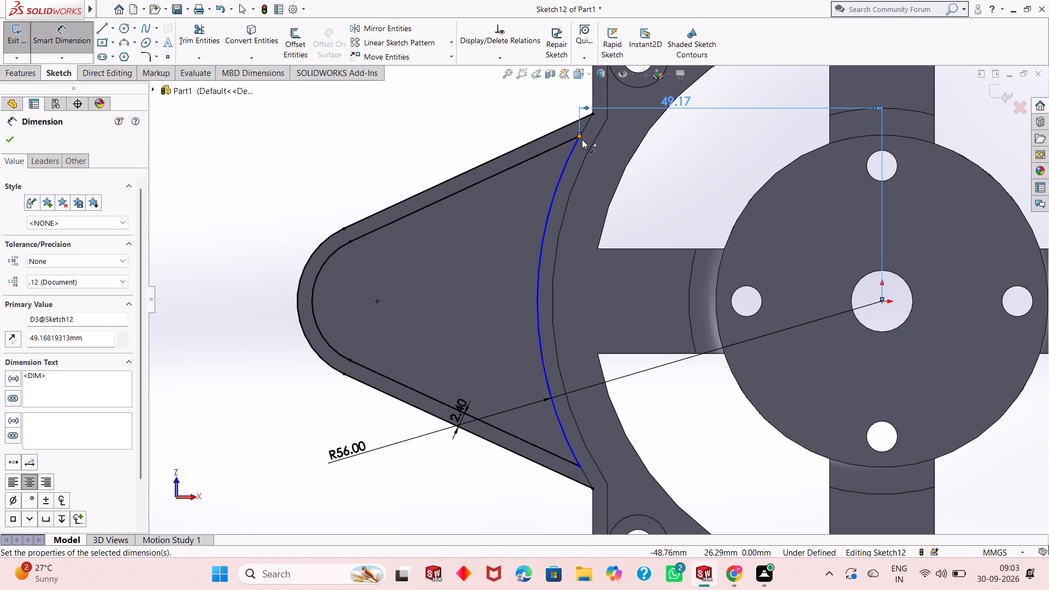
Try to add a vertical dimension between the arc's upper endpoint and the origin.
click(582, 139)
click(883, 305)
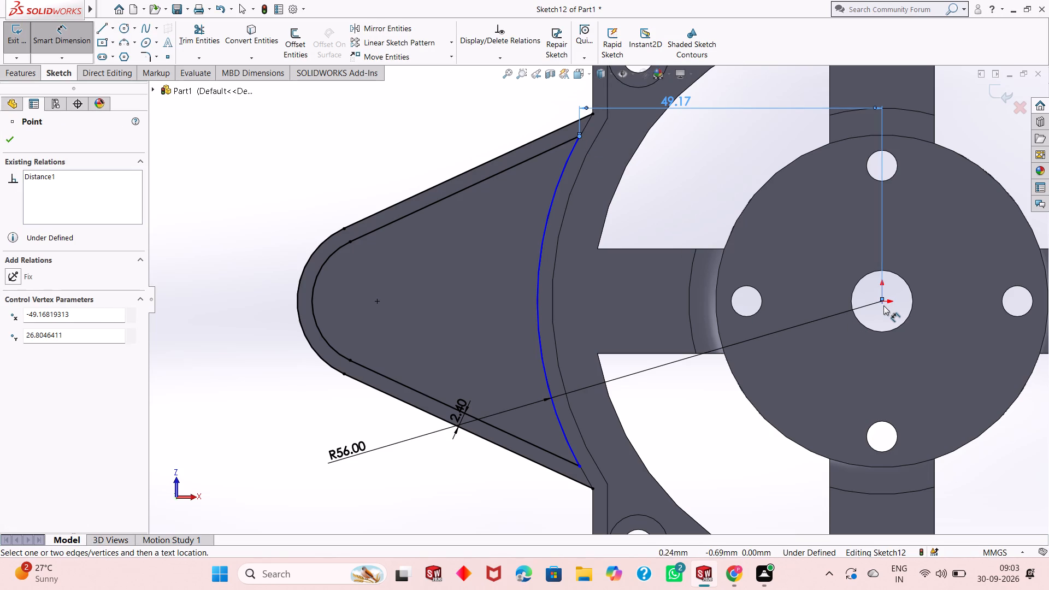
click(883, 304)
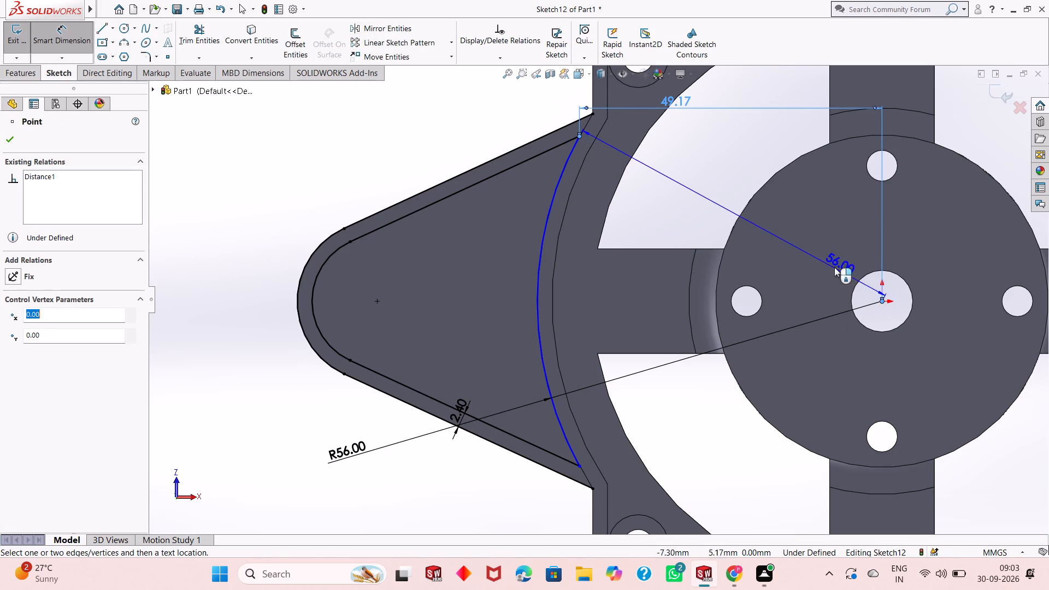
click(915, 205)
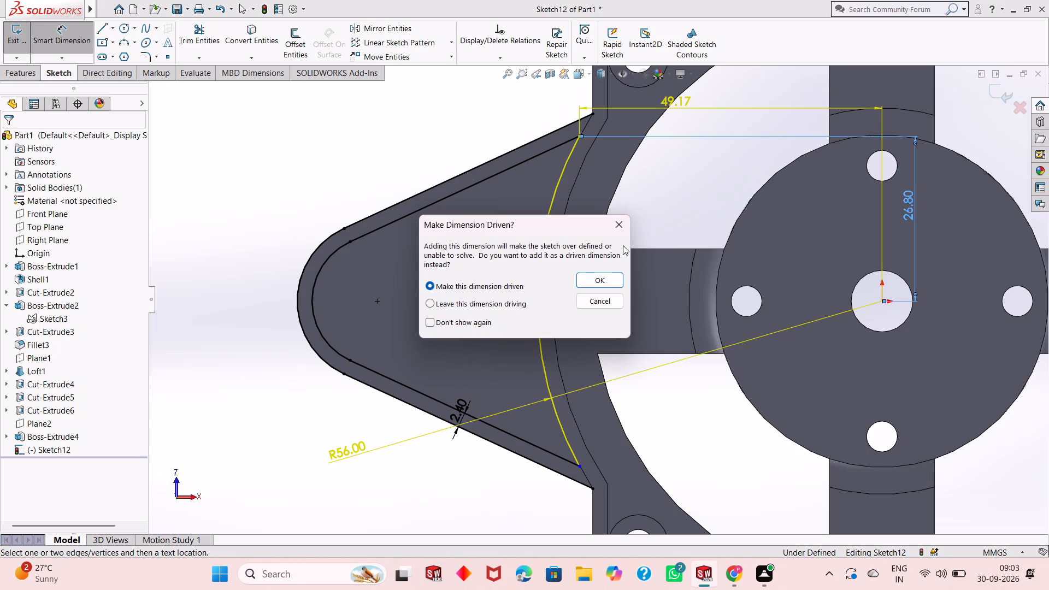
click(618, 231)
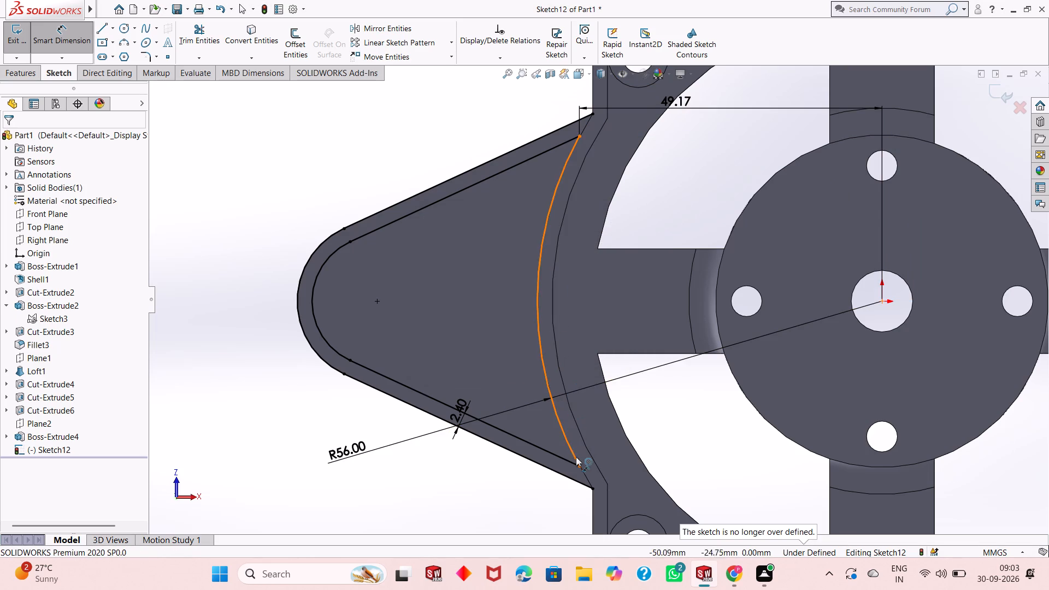
Dimension the vertical distance between the arc's lower endpoint and the rounded end's centre point, placing it outside the lug's rounded end.
click(581, 465)
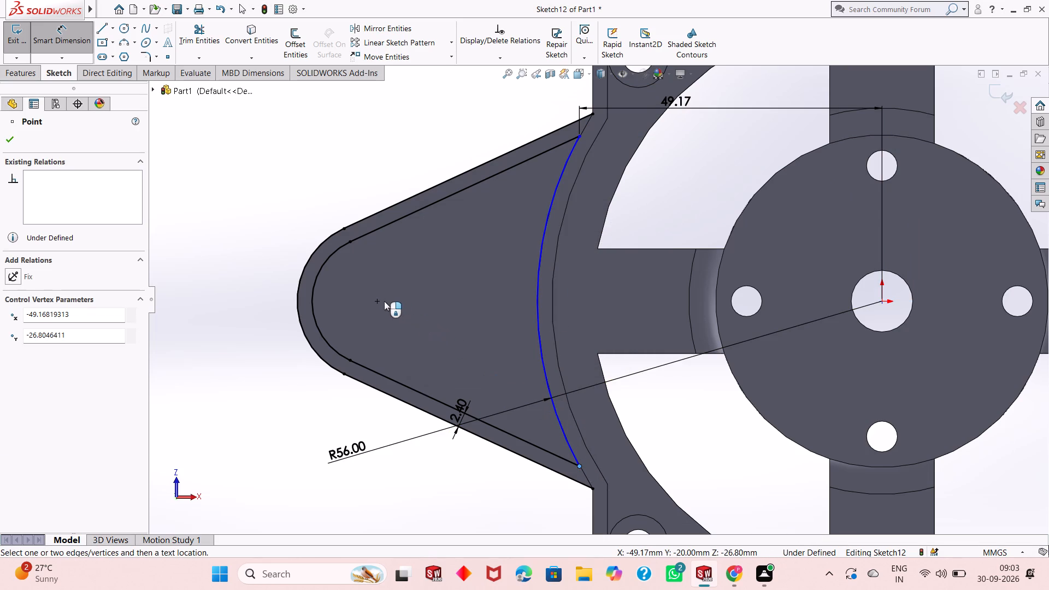
click(380, 301)
click(242, 302)
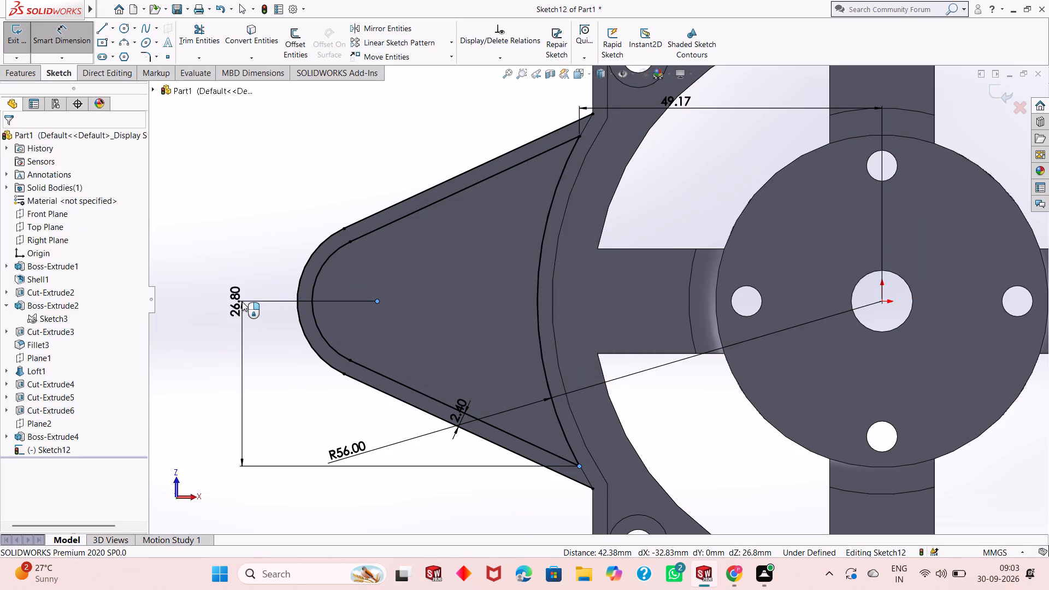
click(196, 290)
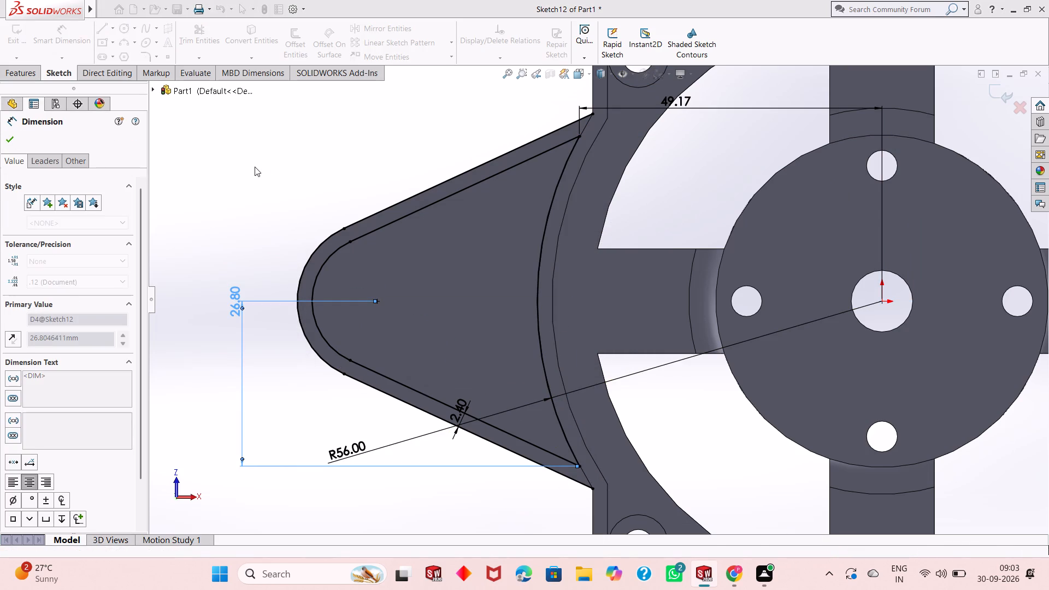
right_click(255, 167)
click(275, 206)
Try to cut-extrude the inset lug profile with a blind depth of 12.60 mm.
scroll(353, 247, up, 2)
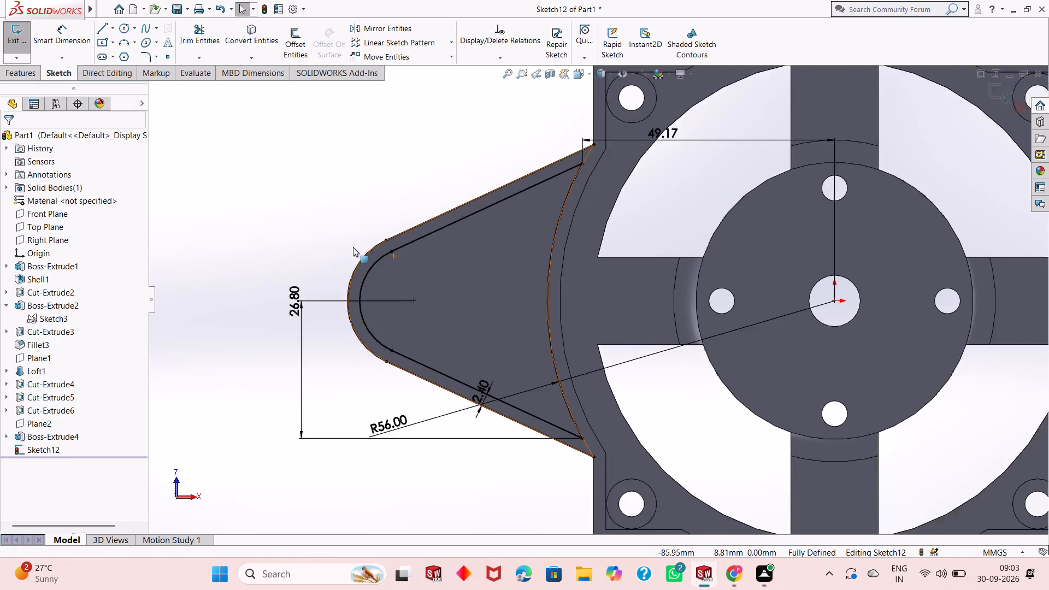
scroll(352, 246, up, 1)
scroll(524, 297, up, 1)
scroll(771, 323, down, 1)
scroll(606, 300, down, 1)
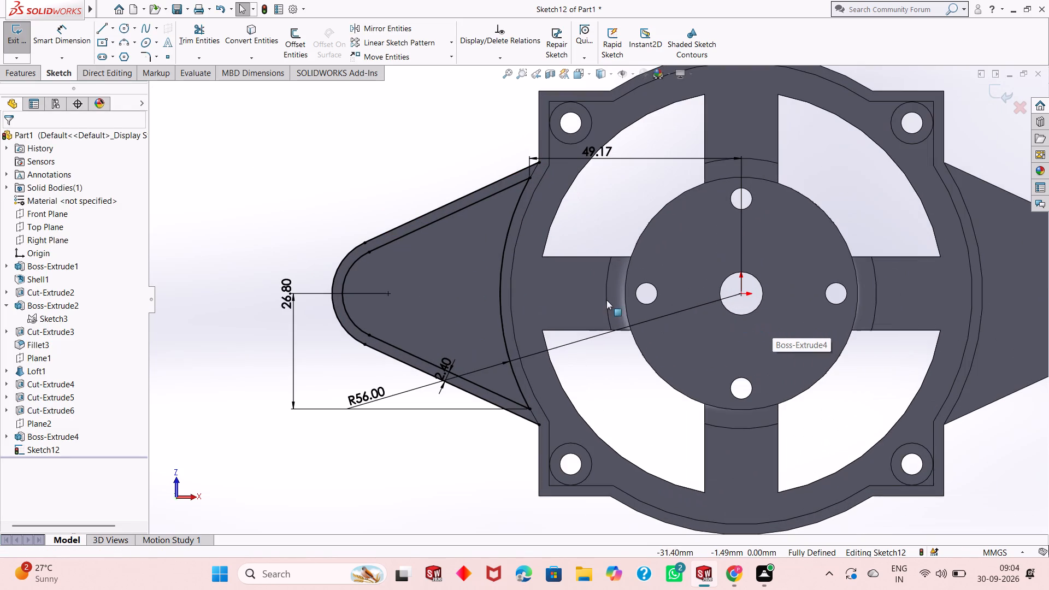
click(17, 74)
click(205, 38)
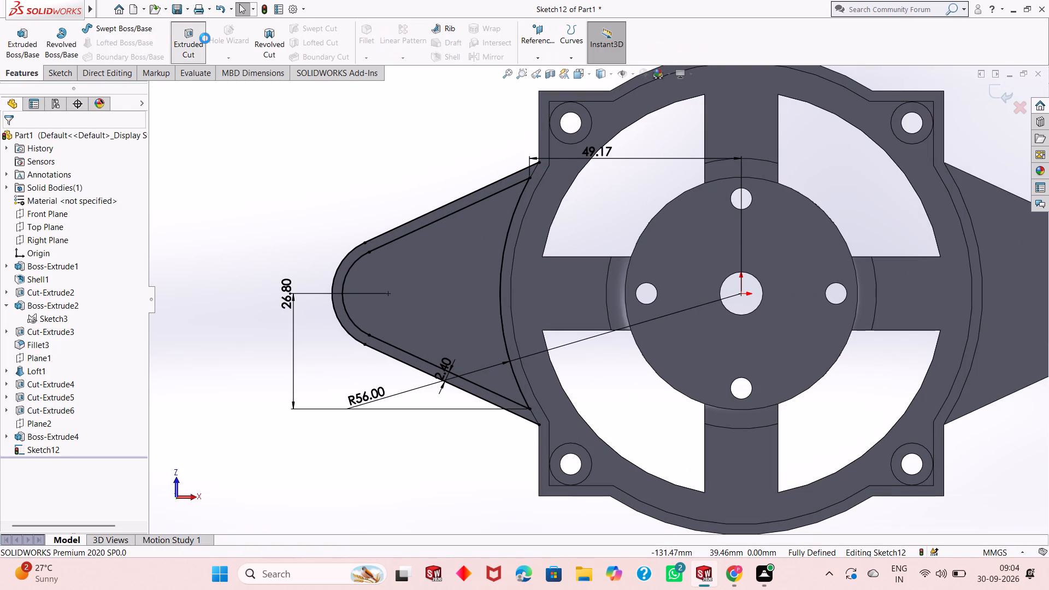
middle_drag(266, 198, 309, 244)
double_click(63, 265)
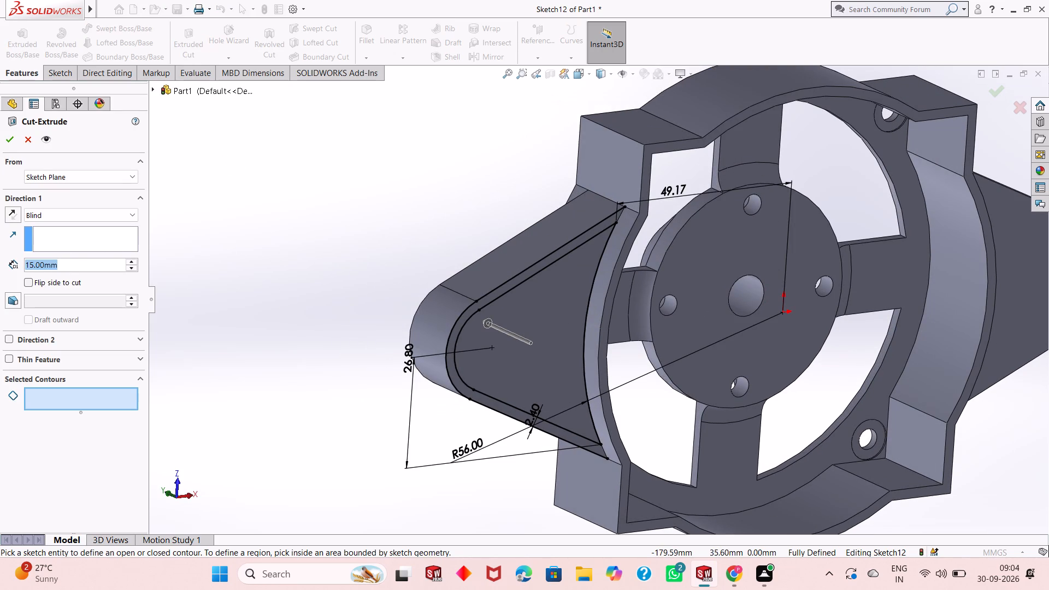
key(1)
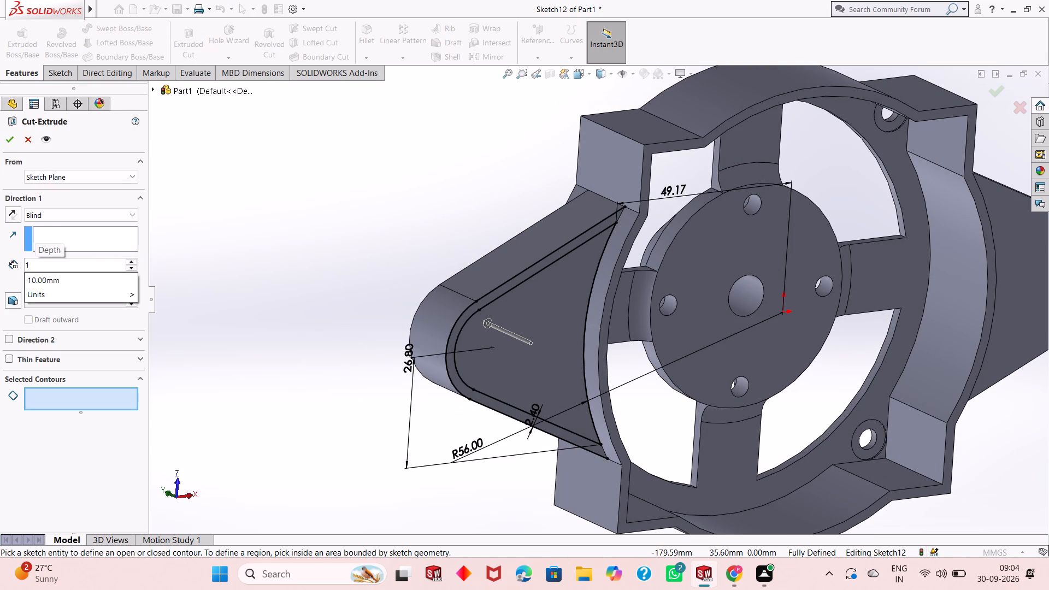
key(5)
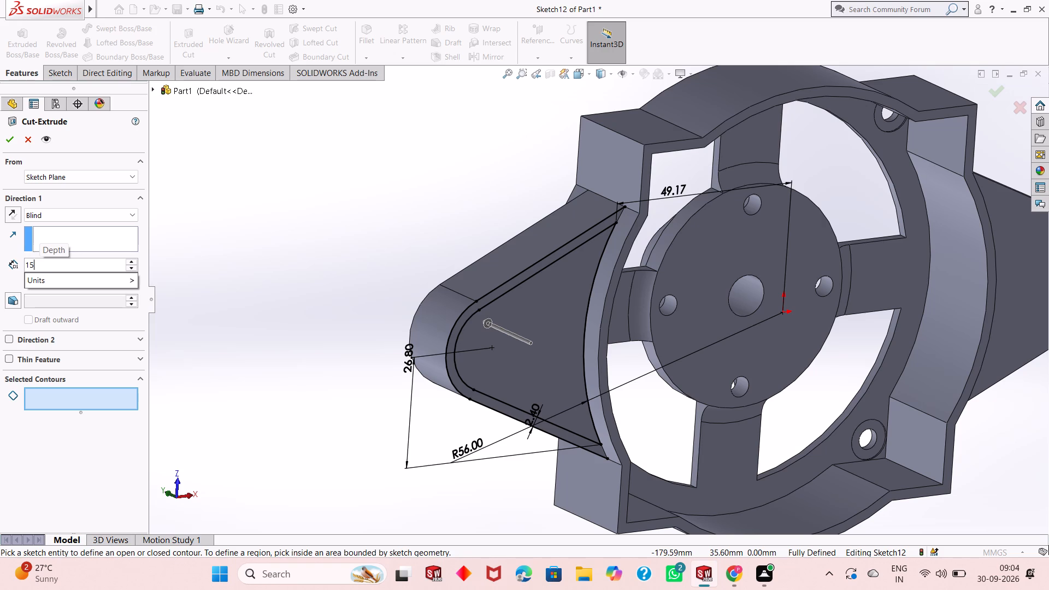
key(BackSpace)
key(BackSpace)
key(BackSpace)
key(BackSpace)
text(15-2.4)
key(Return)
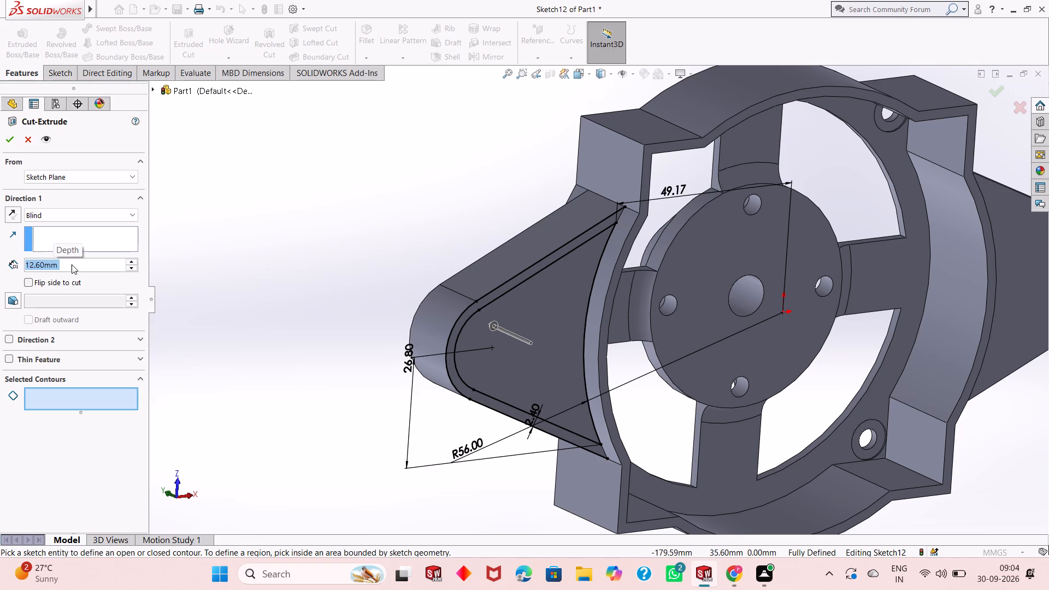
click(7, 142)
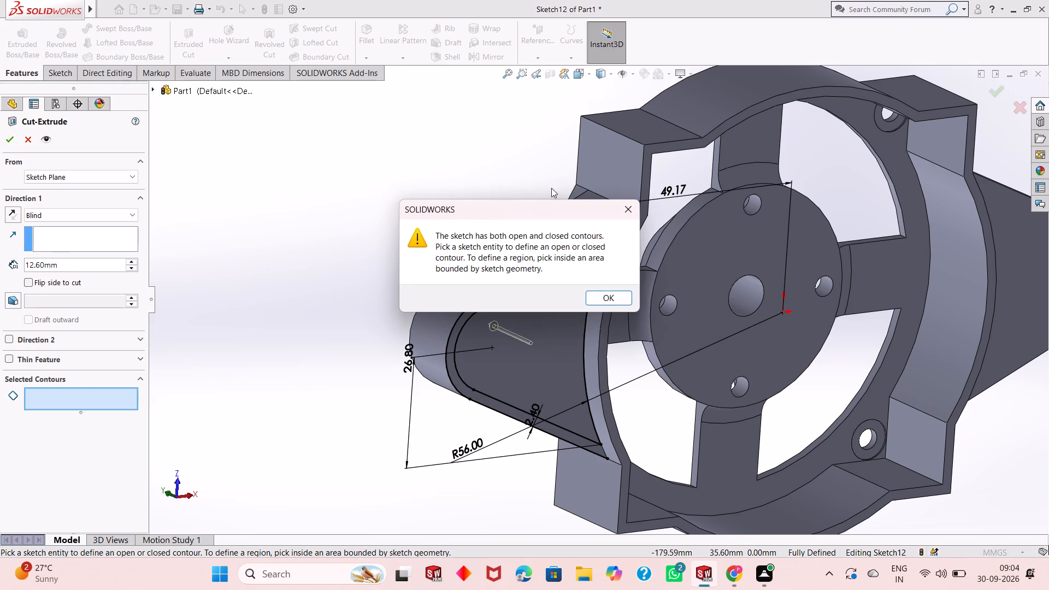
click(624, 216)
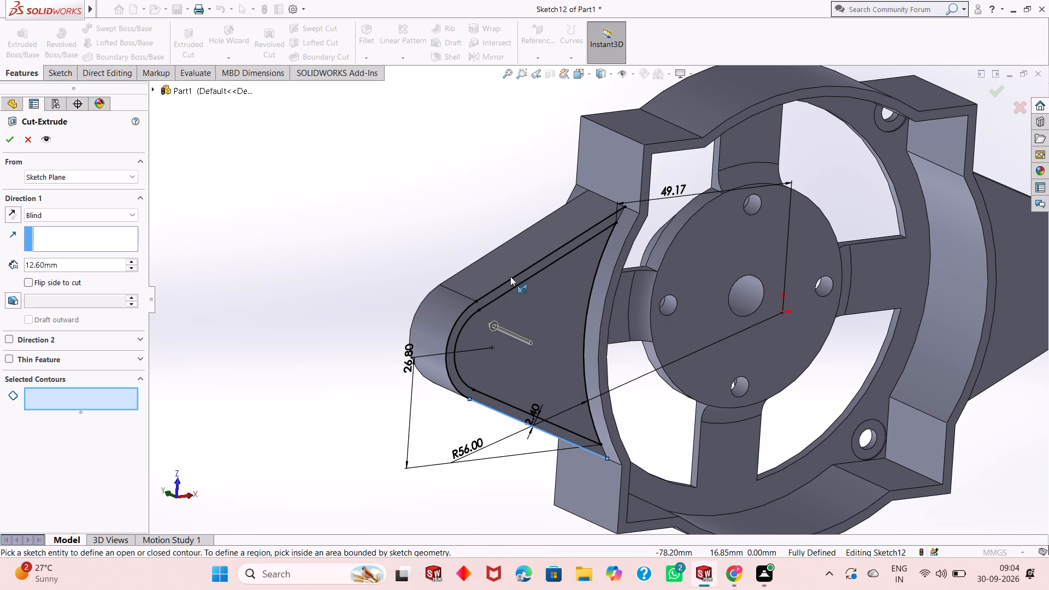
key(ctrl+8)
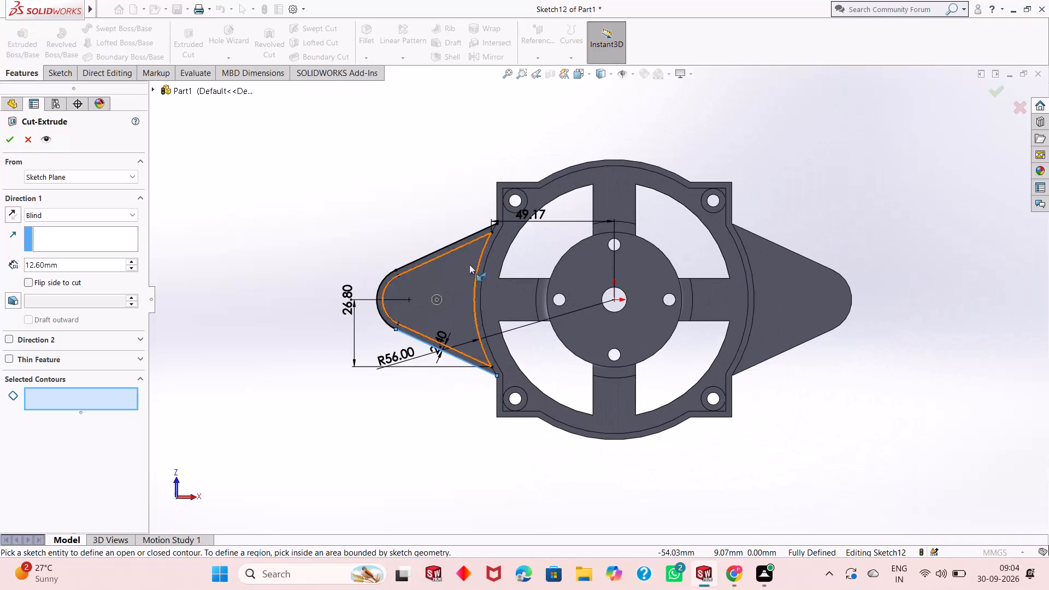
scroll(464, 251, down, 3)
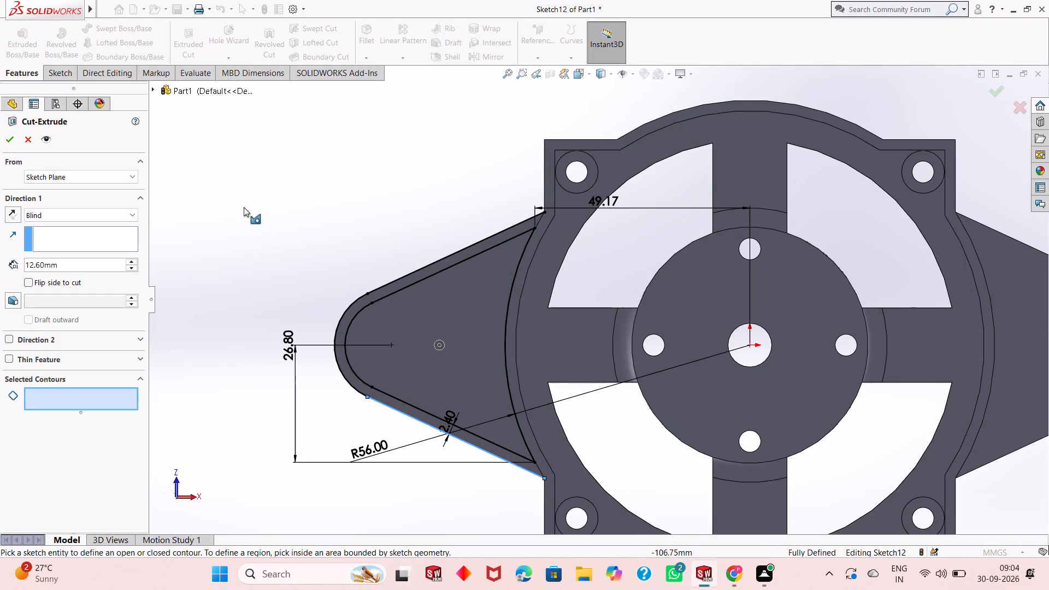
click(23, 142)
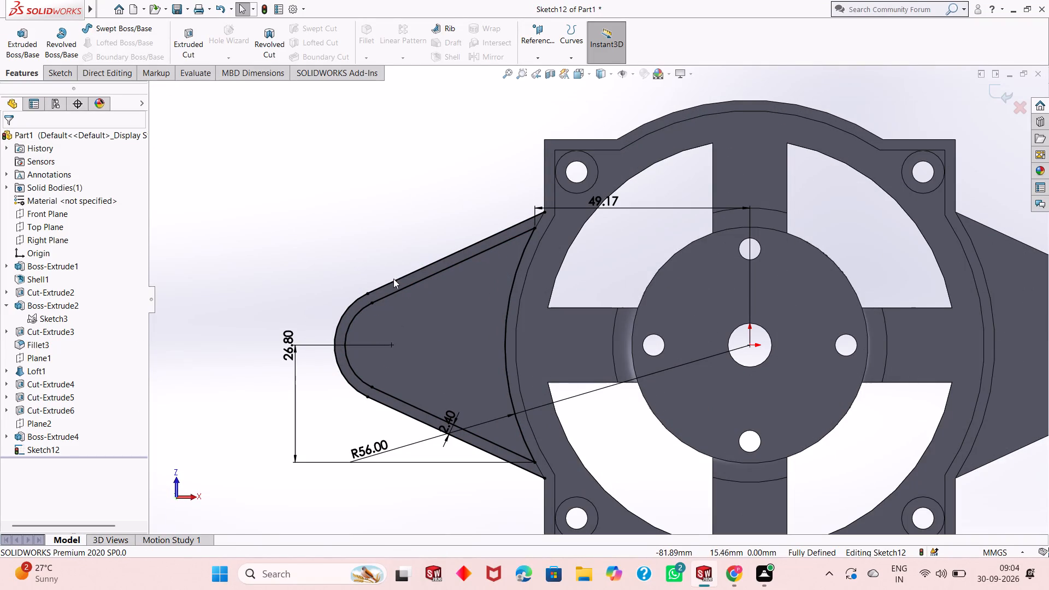
Delete the outer lug outline from the sketch: both sloped lines and the rounded end arc.
click(396, 281)
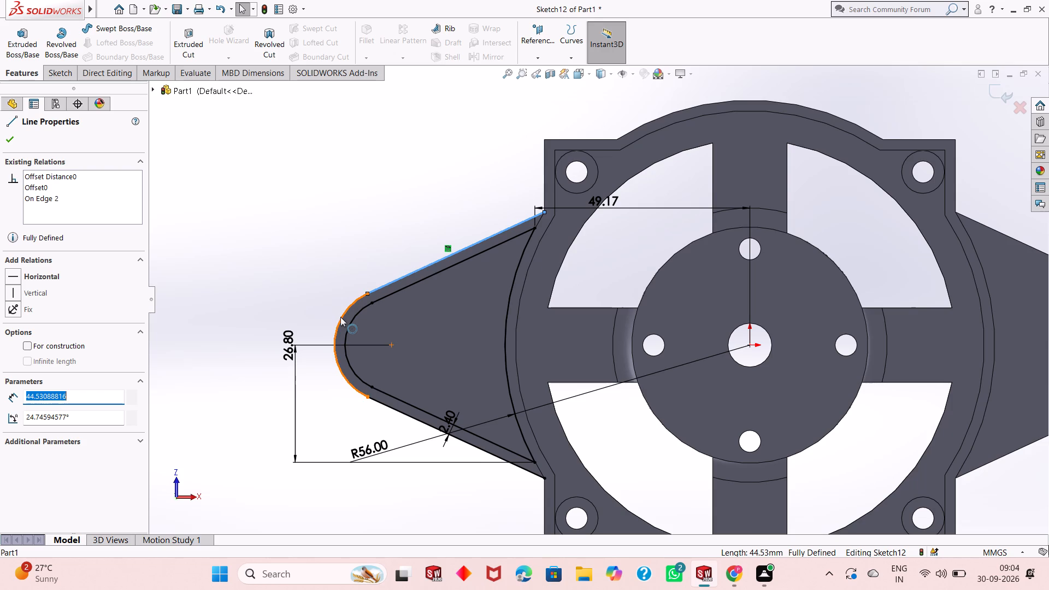
ctrl+click(340, 317)
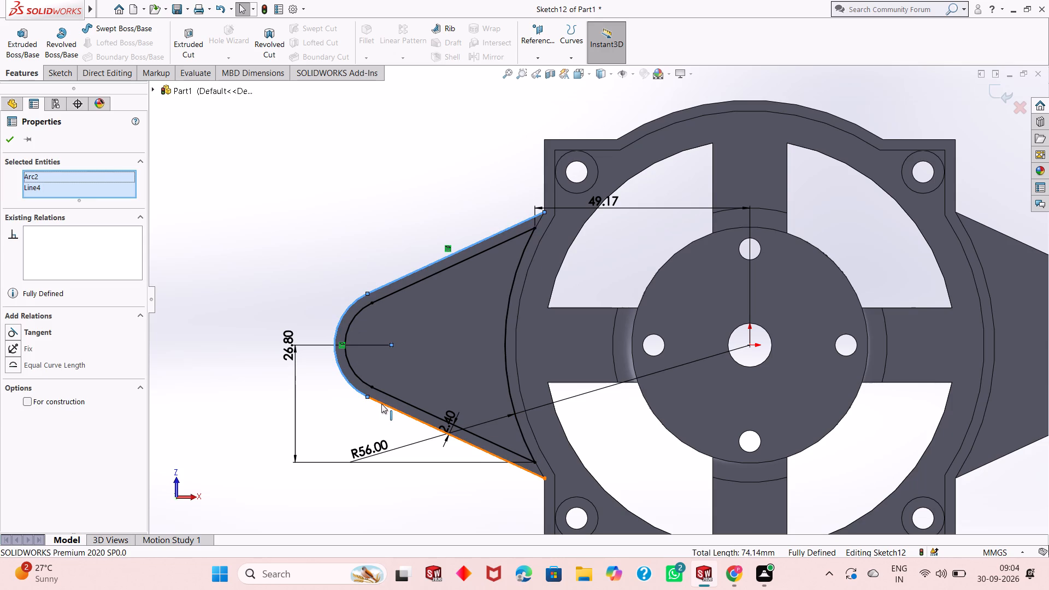
ctrl+click(381, 404)
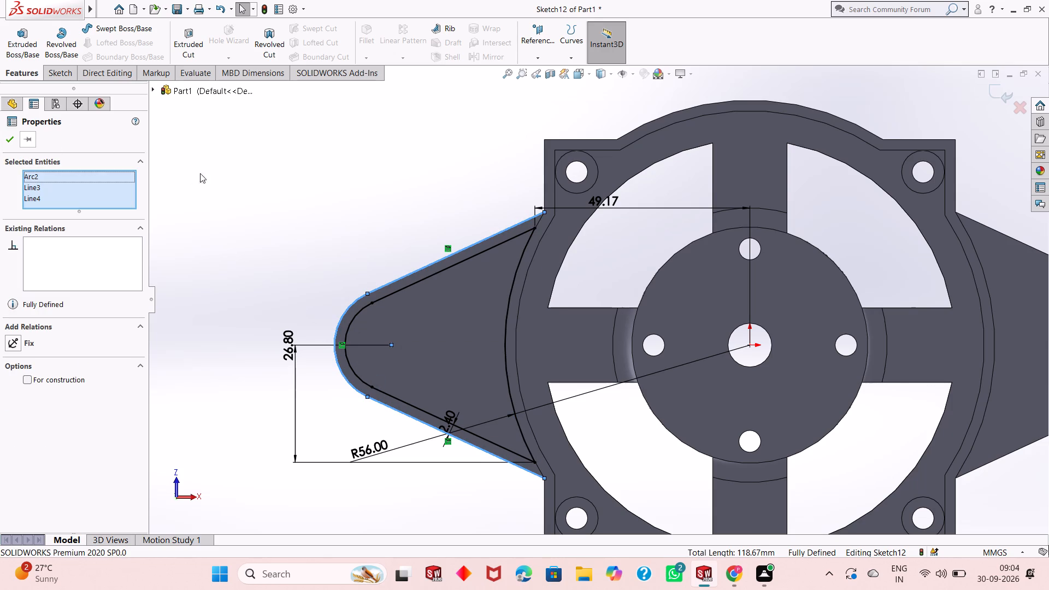
right_click(239, 158)
click(284, 290)
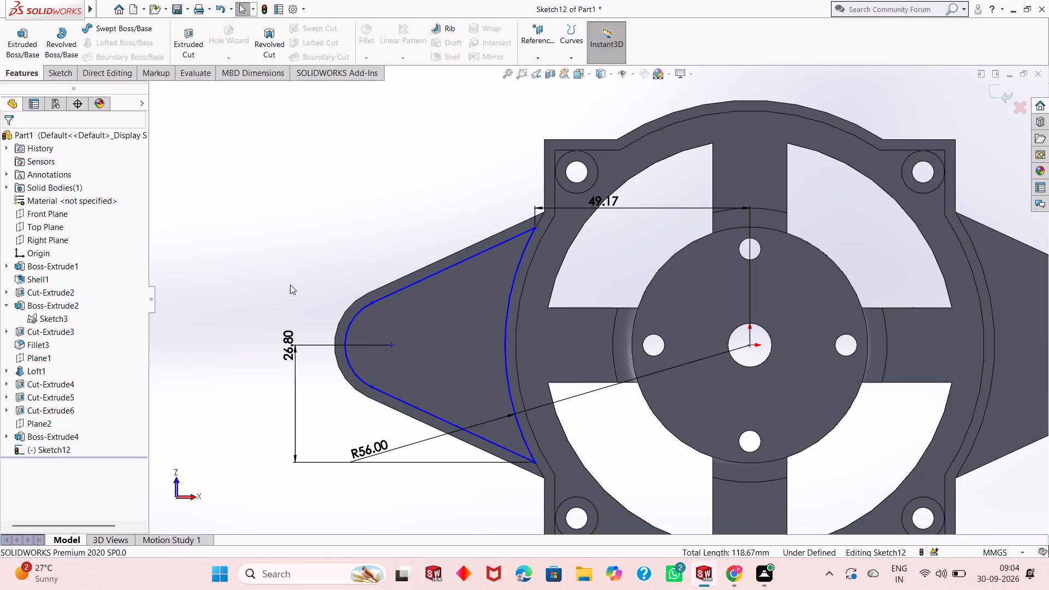
Dimension the horizontal distance from the inner rounded end's centre point to the origin, placing it below the origin.
click(79, 81)
click(74, 76)
click(70, 46)
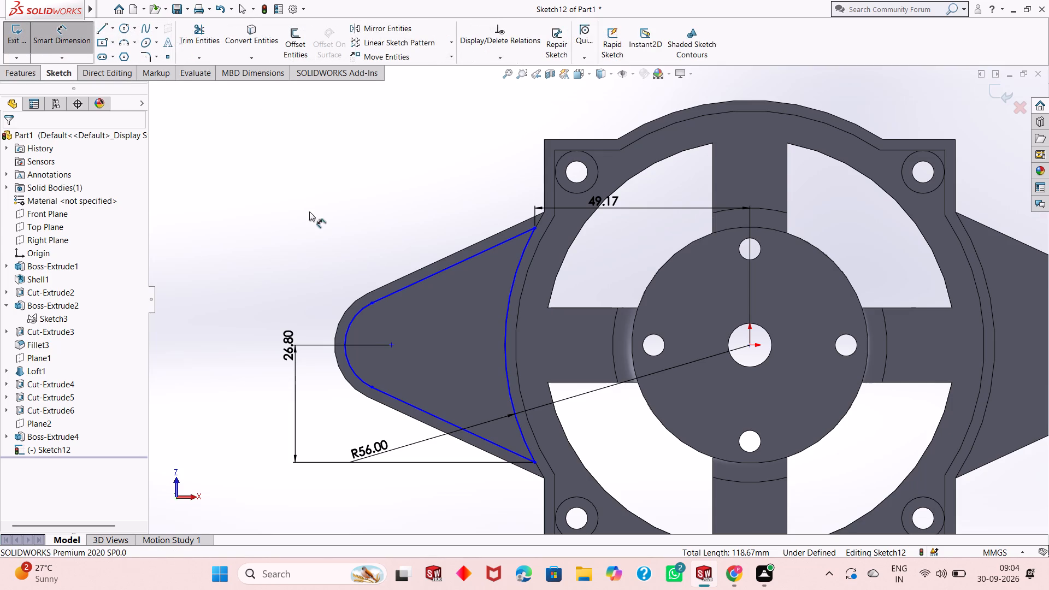
click(393, 346)
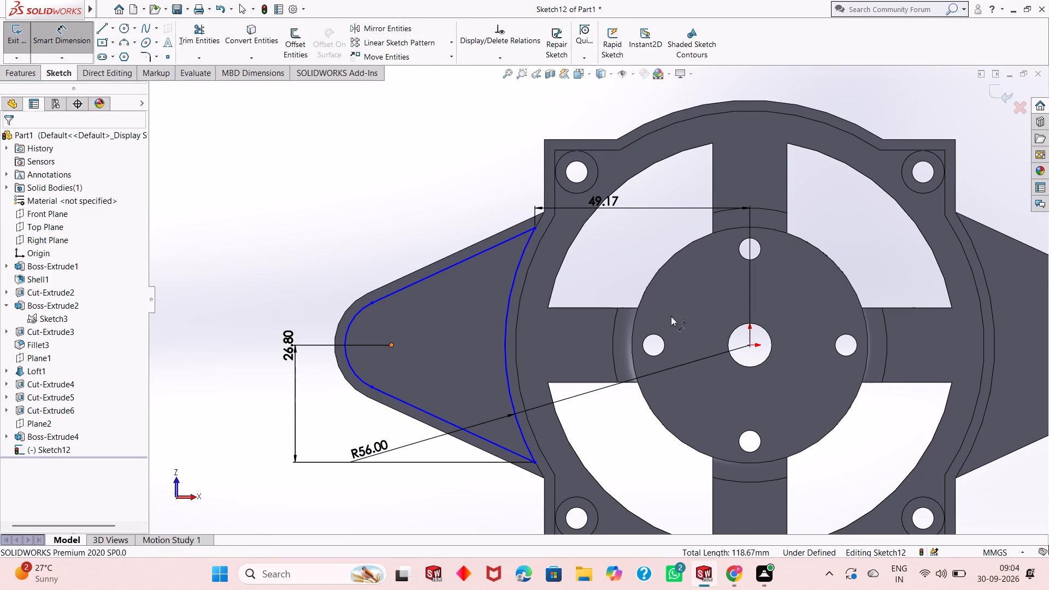
click(750, 349)
click(750, 346)
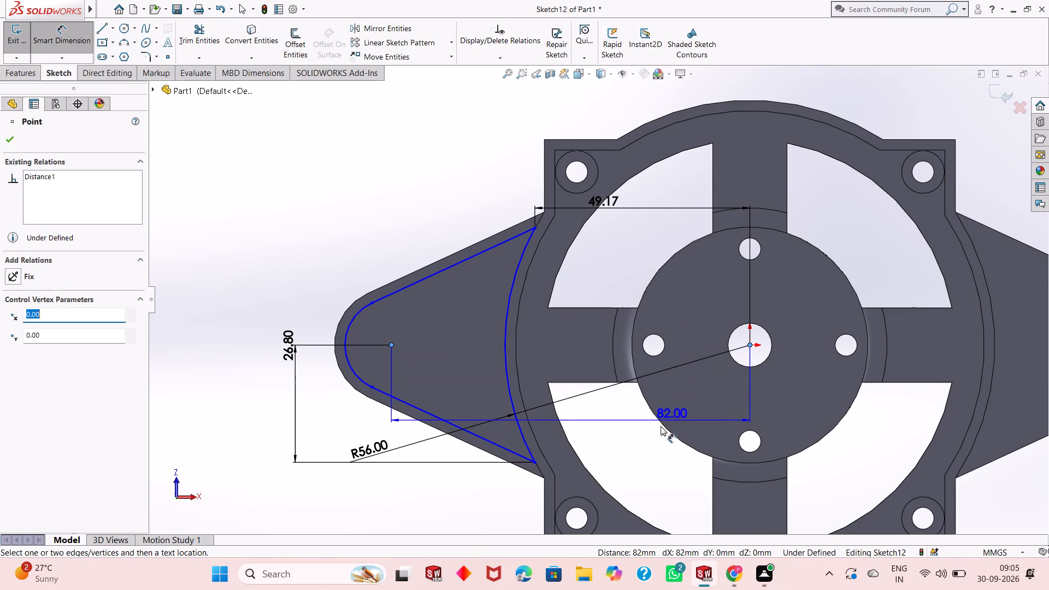
click(632, 433)
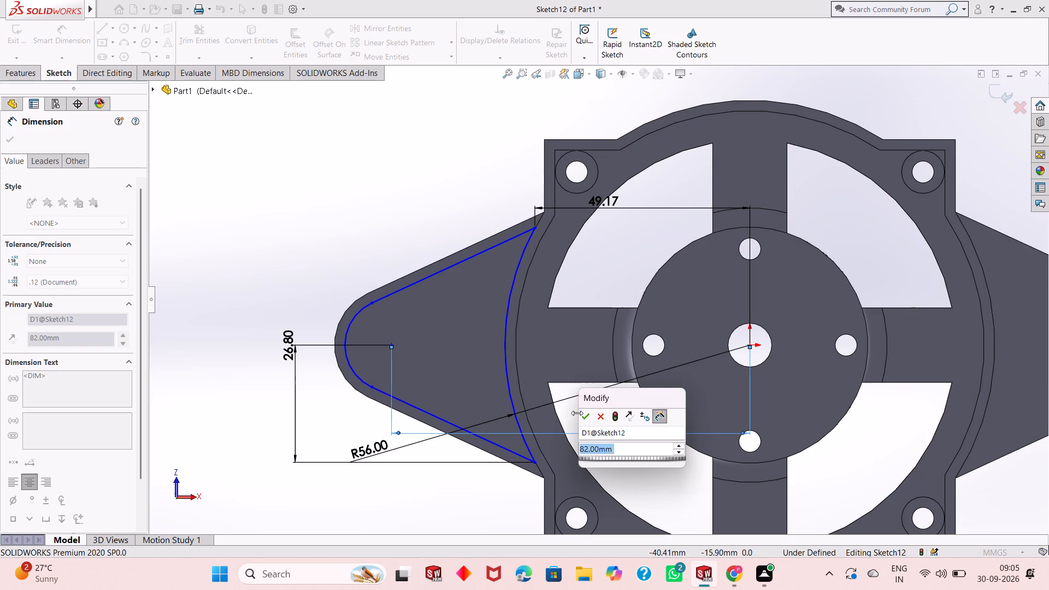
click(580, 413)
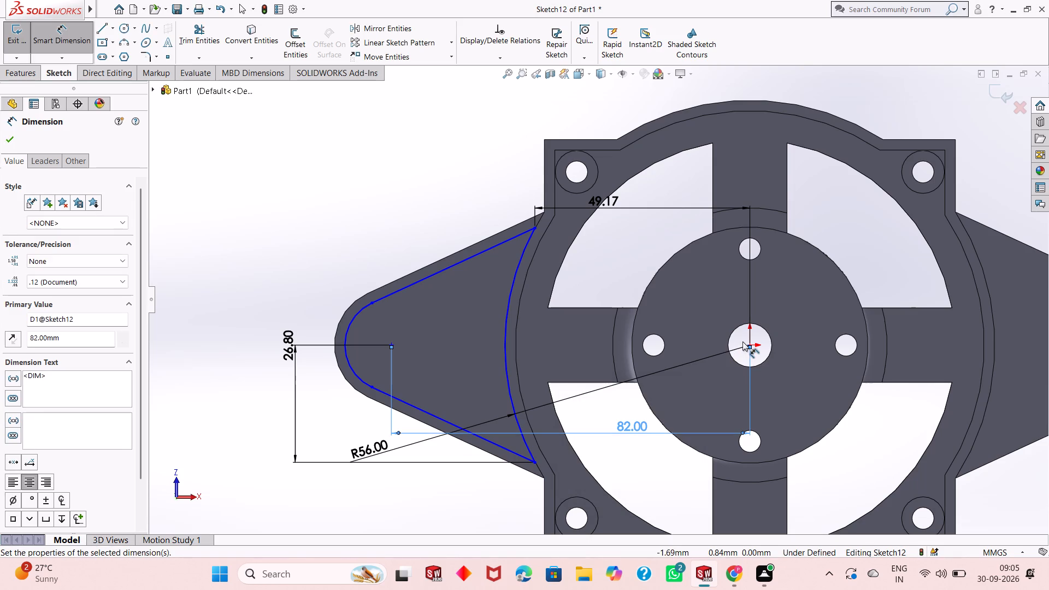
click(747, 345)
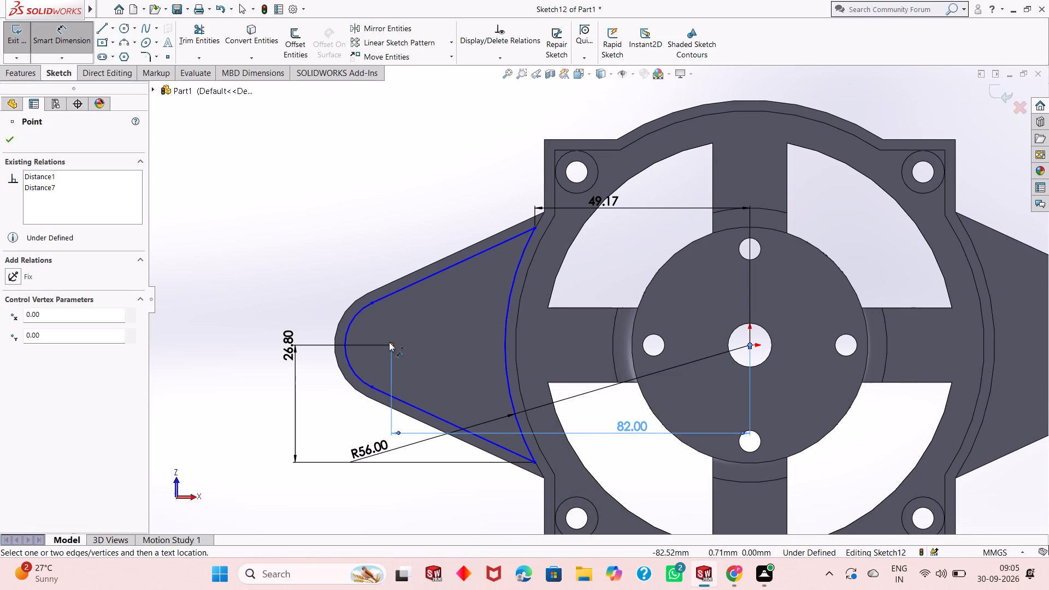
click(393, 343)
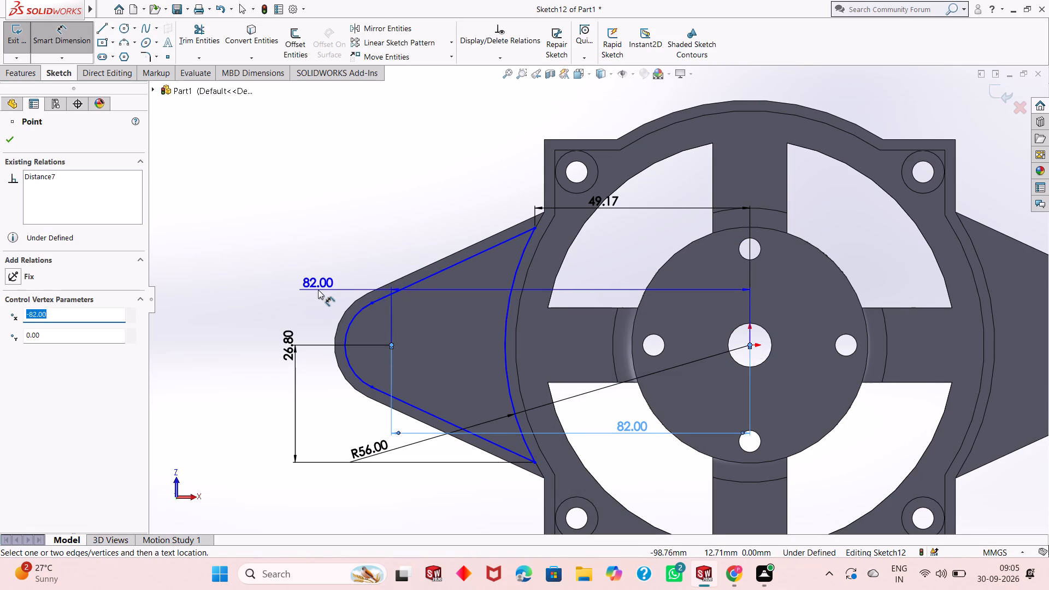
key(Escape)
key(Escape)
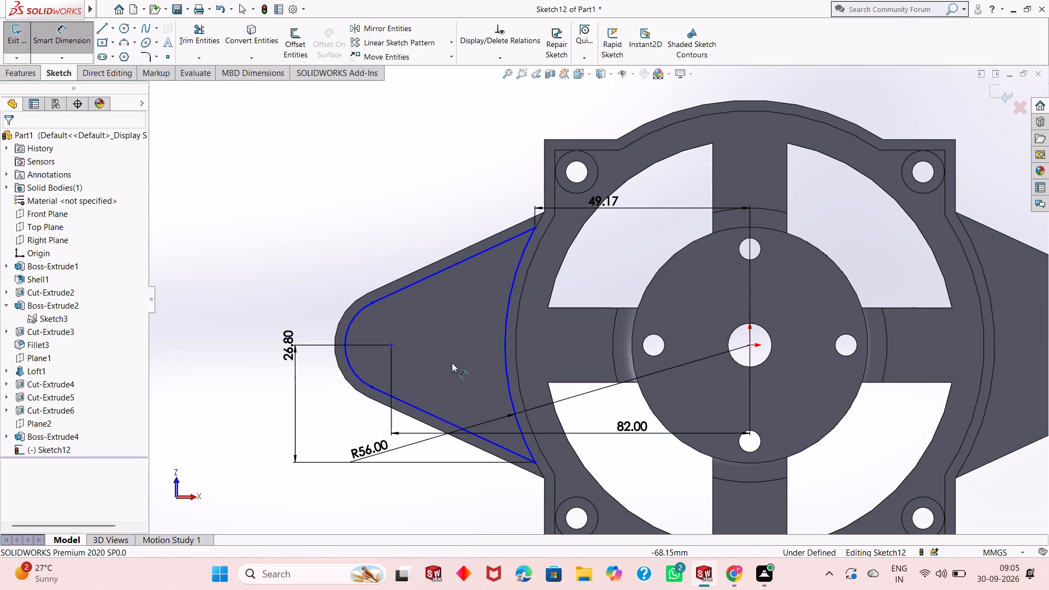
Dimension the vertical distance from the inner rounded end's centre to the top corner of the upper-left window, placing it outside the lug.
click(393, 345)
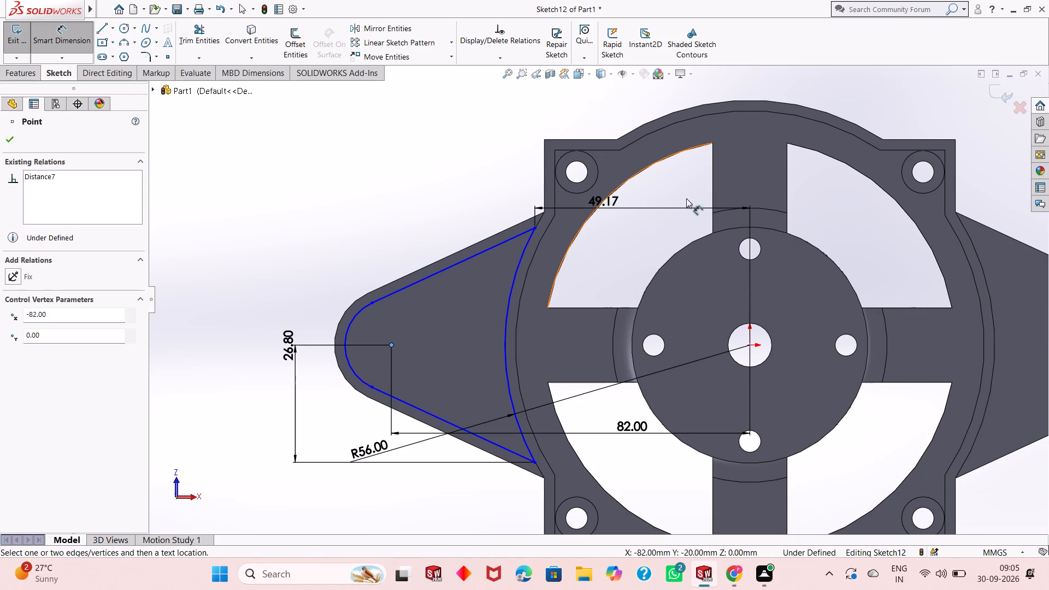
click(712, 141)
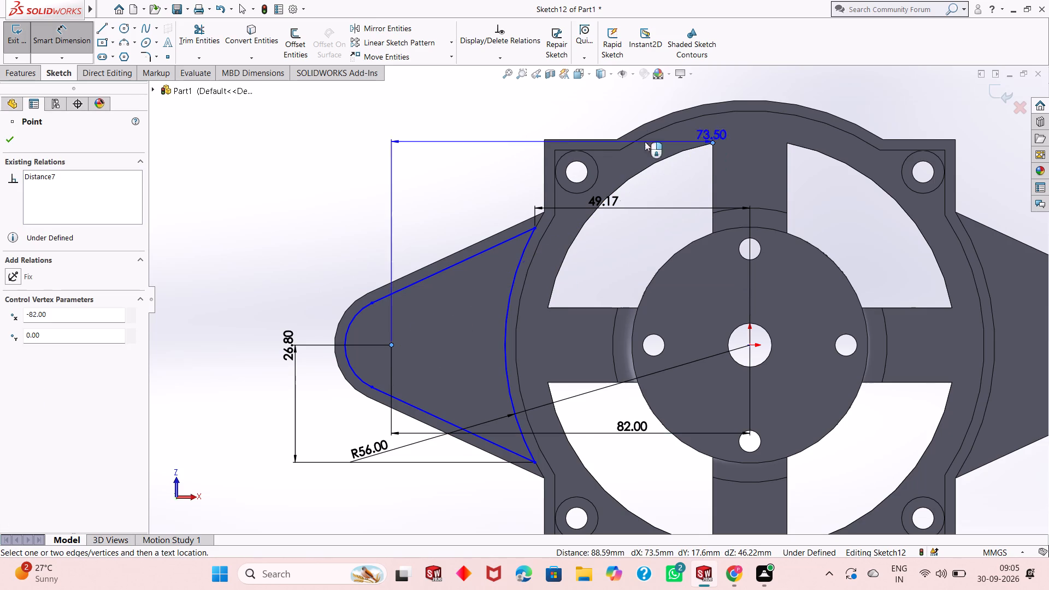
click(292, 220)
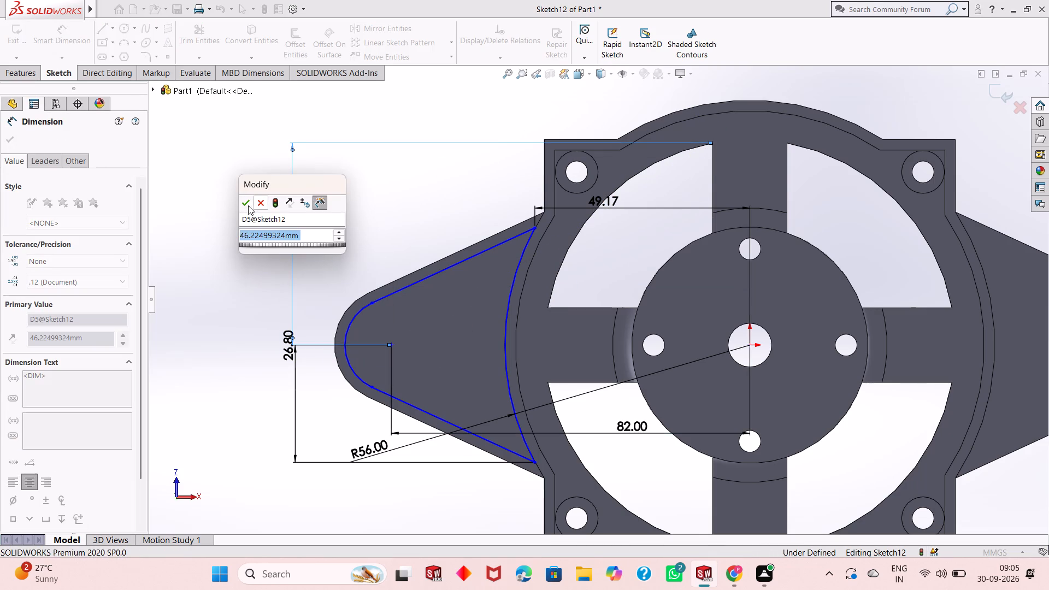
click(240, 208)
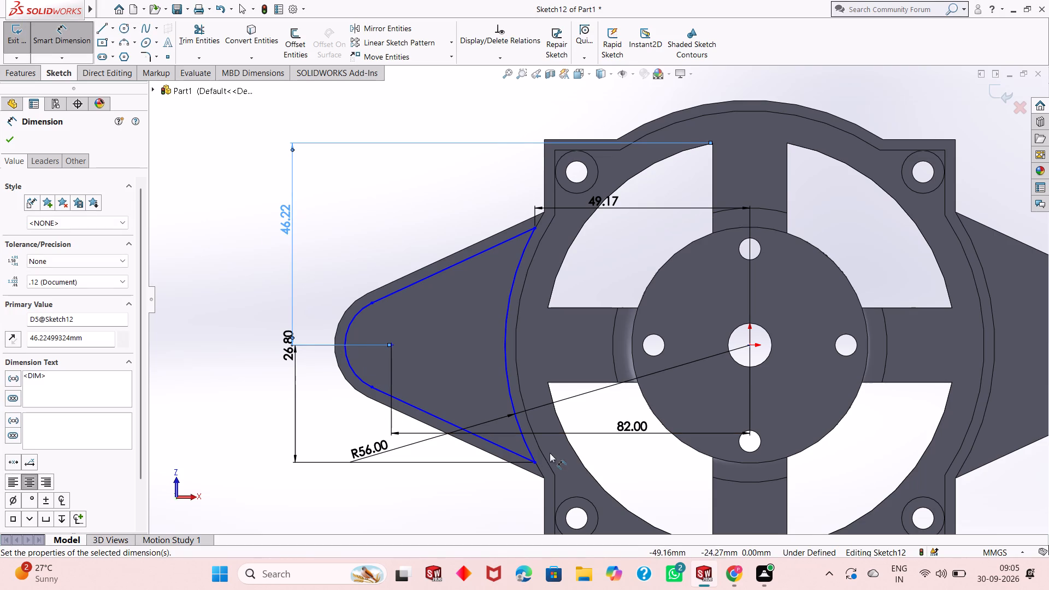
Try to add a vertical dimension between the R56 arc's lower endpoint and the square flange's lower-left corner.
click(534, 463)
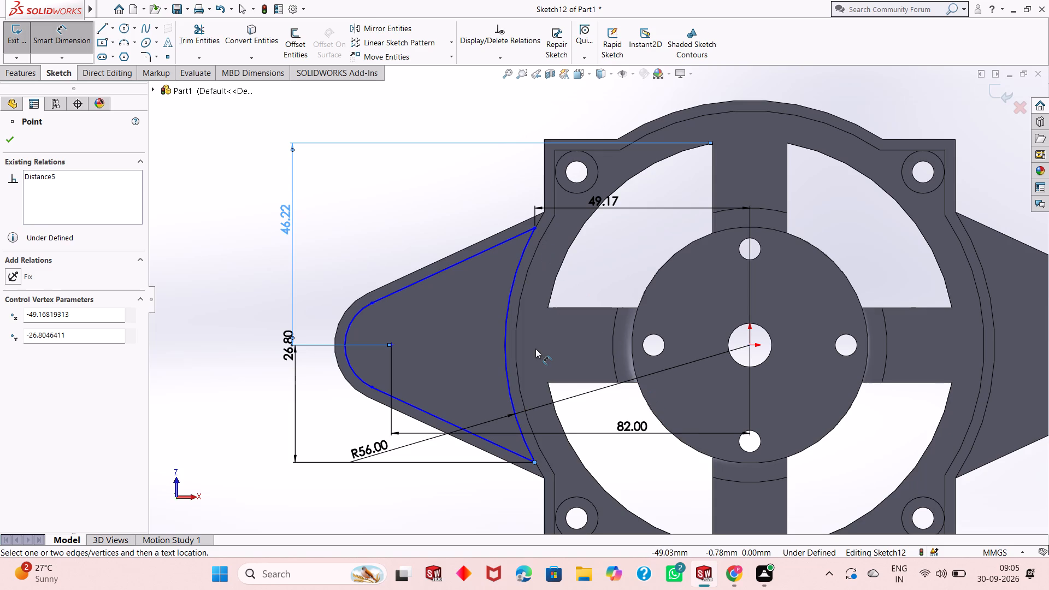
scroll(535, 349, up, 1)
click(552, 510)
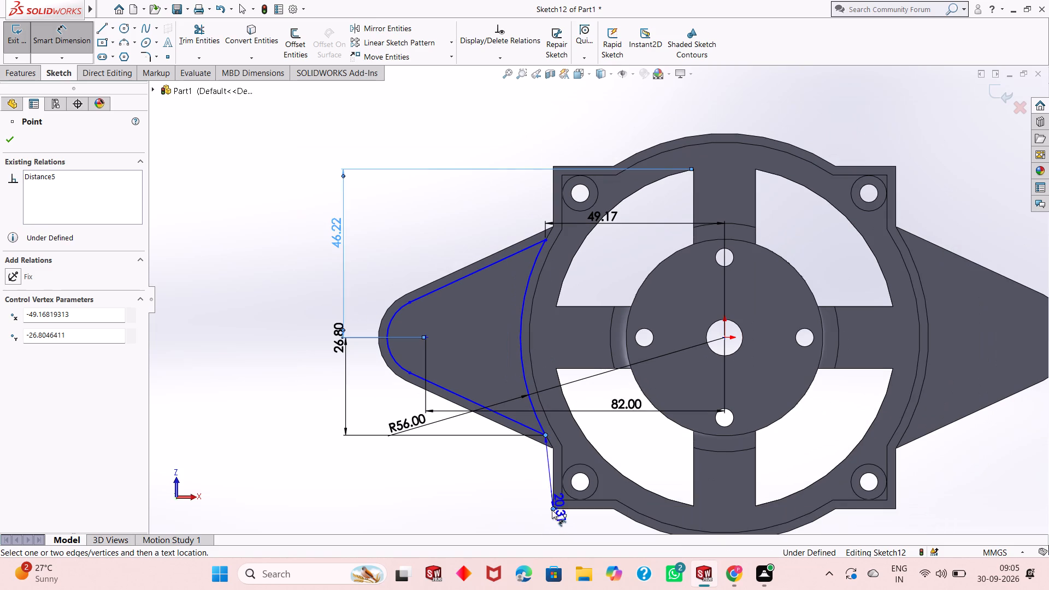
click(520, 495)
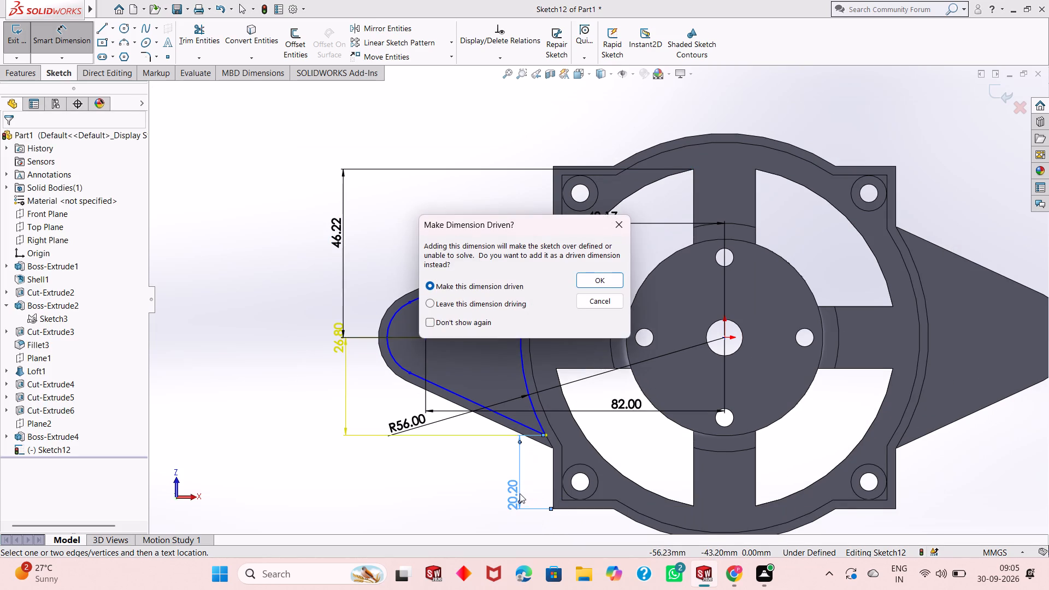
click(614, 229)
Dimension the radius of the inner rounded end arc, placing it outside the lug's tip.
scroll(691, 358, down, 2)
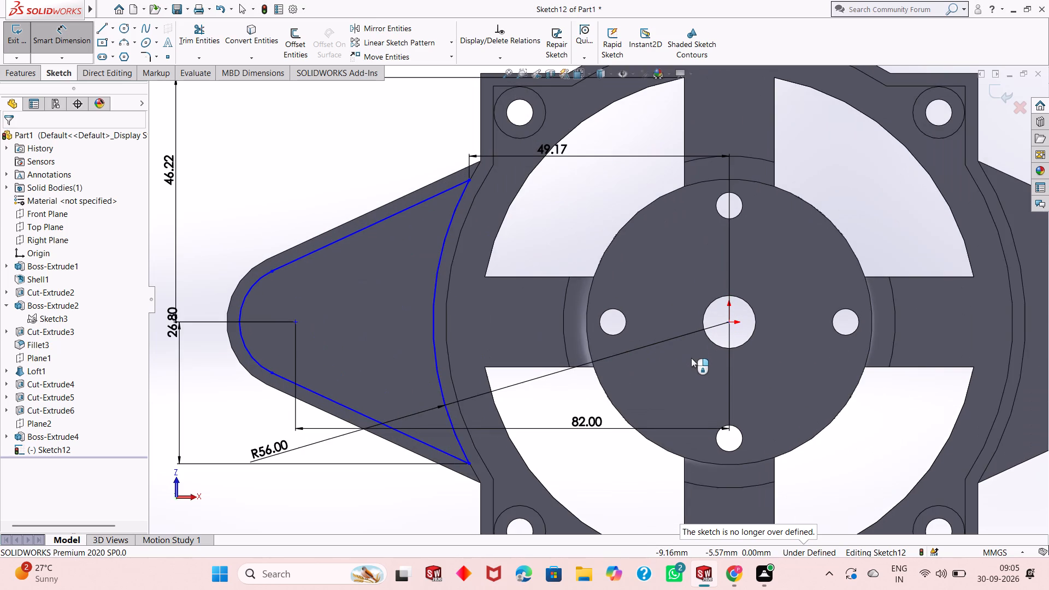
scroll(691, 358, up, 1)
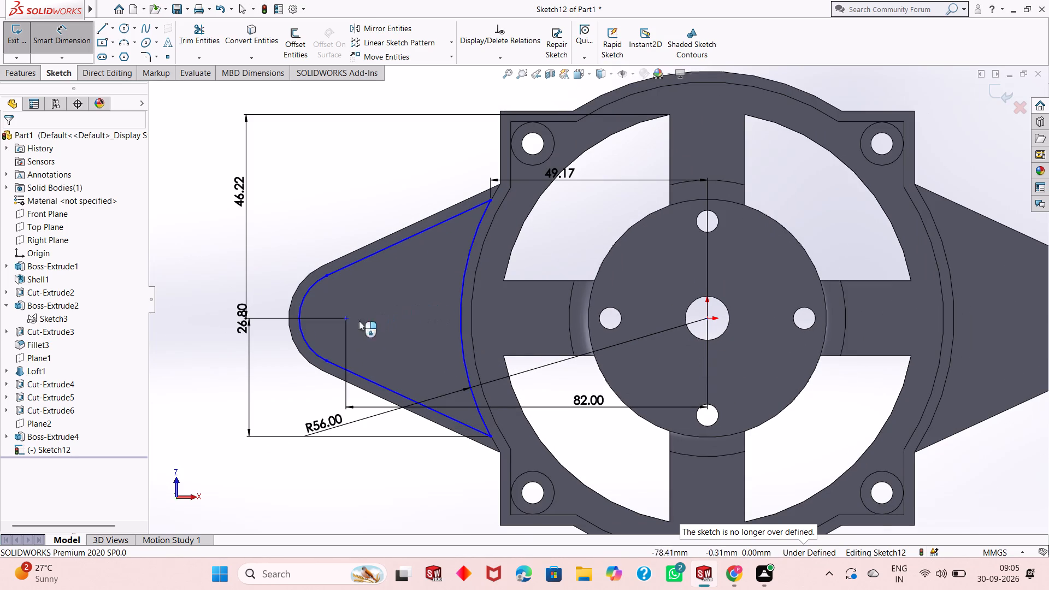
click(305, 341)
click(283, 372)
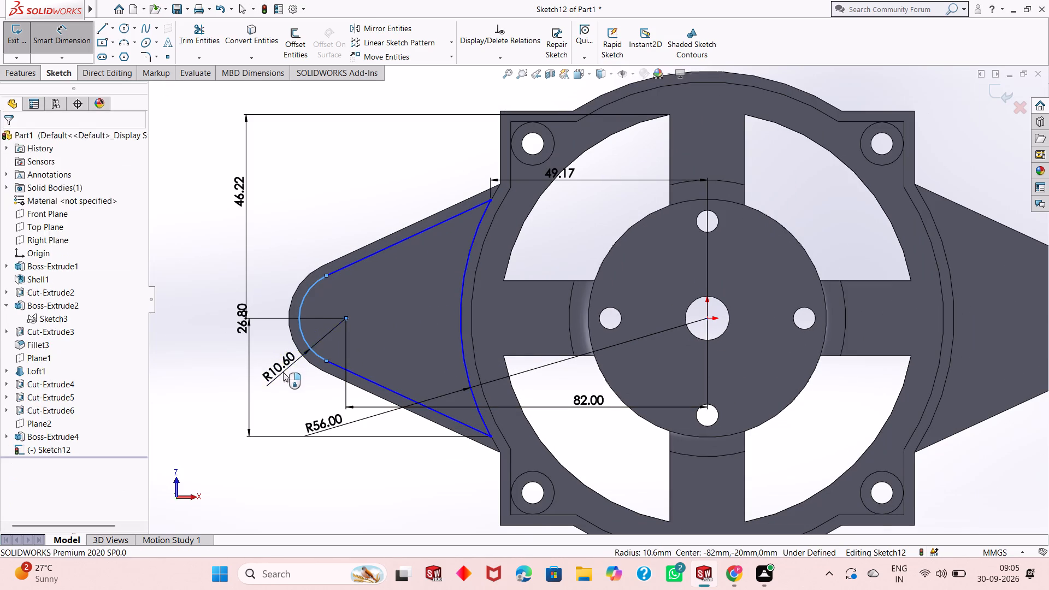
click(235, 352)
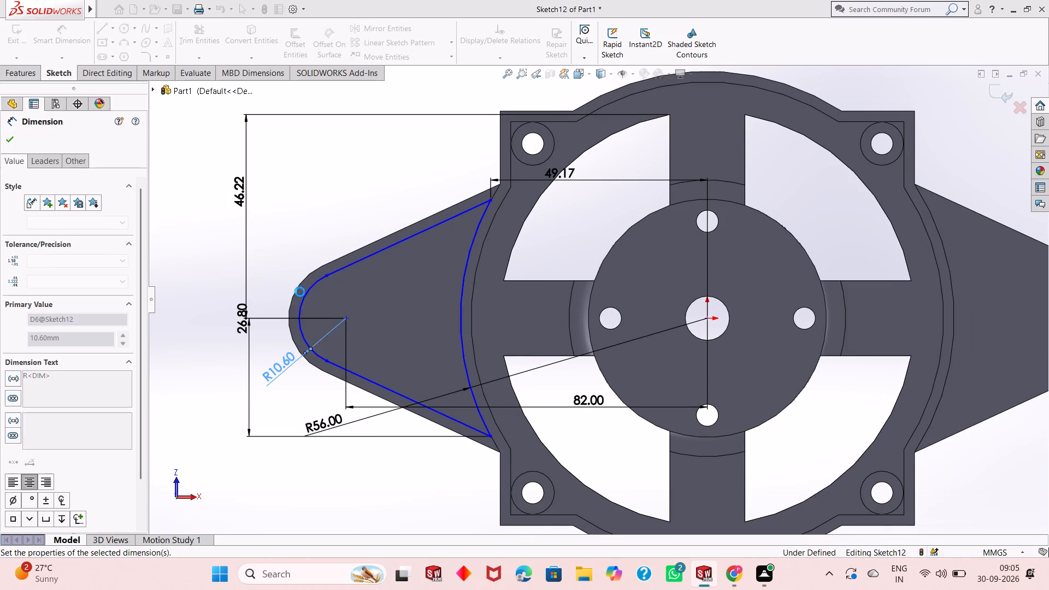
Dimension the length of the inner profile's upper sloped line, placing it parallel above the line.
click(380, 255)
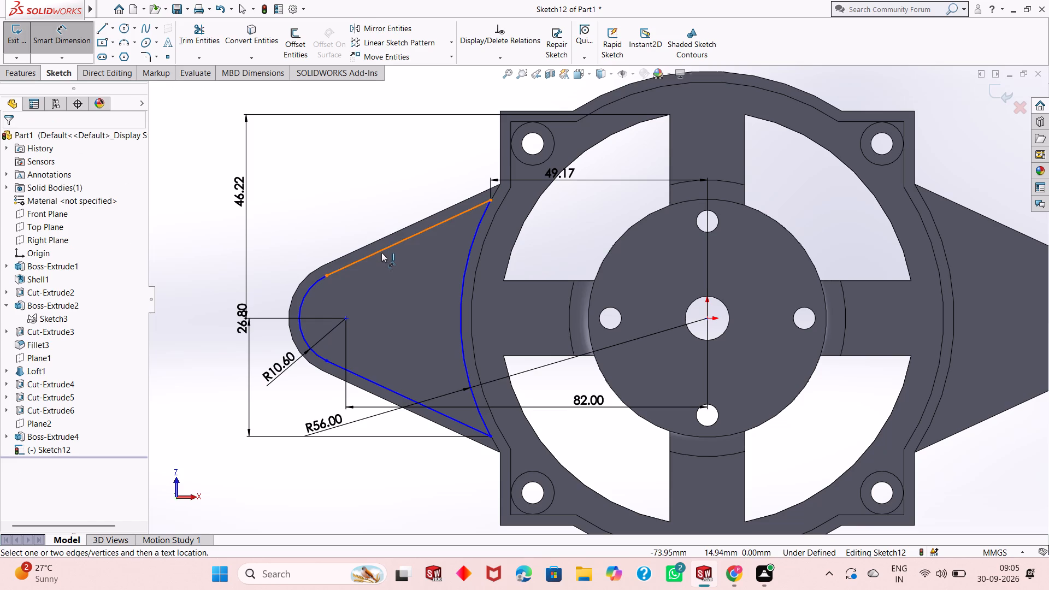
click(382, 252)
click(375, 228)
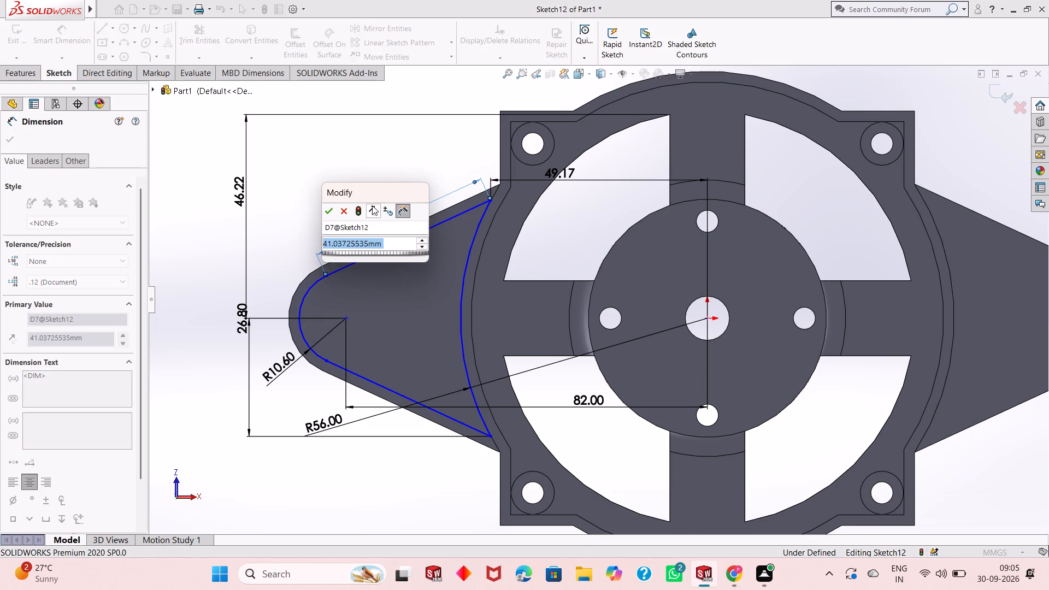
click(330, 211)
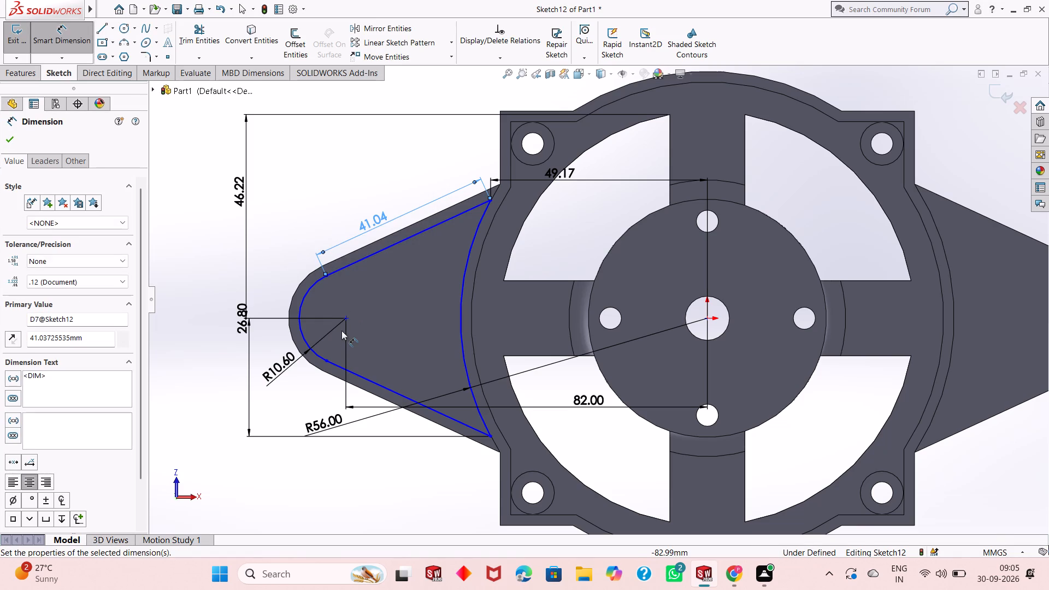
Dimension the horizontal distance from the inner rounded end's centre to the R56 arc's upper endpoint, placing it above the lug.
click(344, 317)
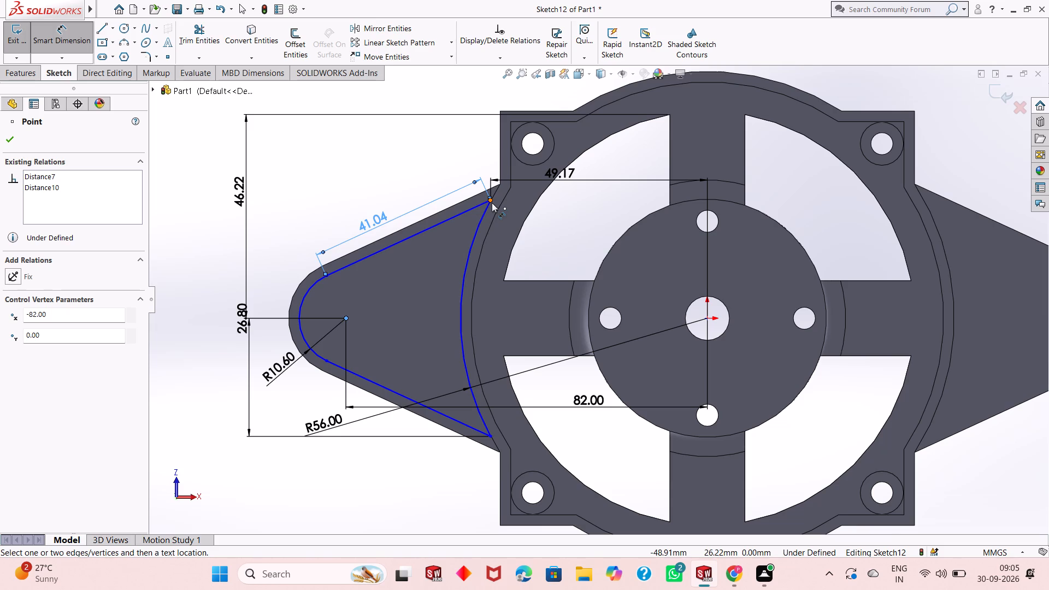
click(492, 203)
click(444, 146)
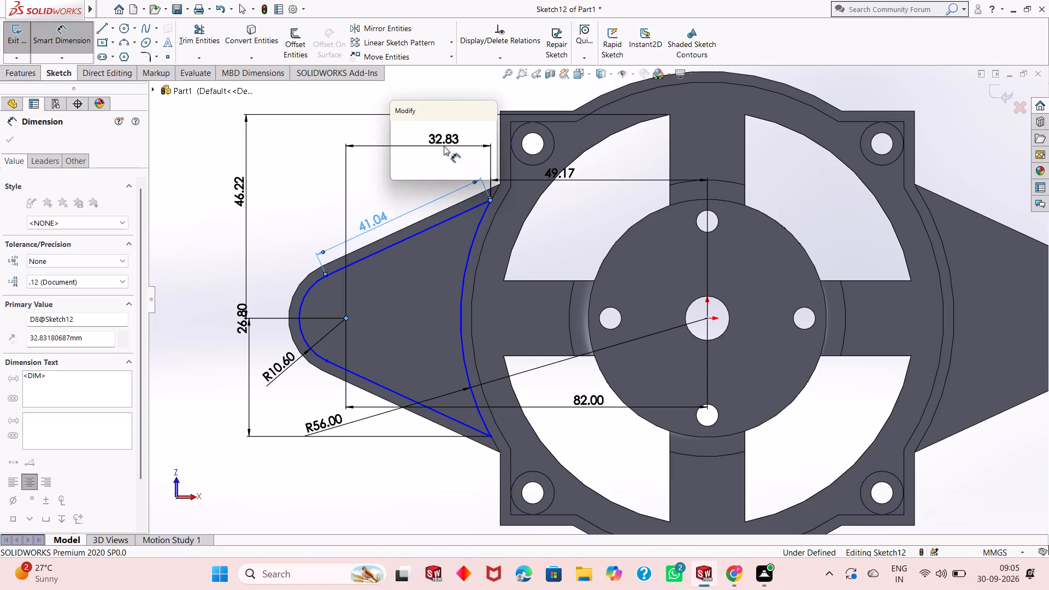
click(393, 126)
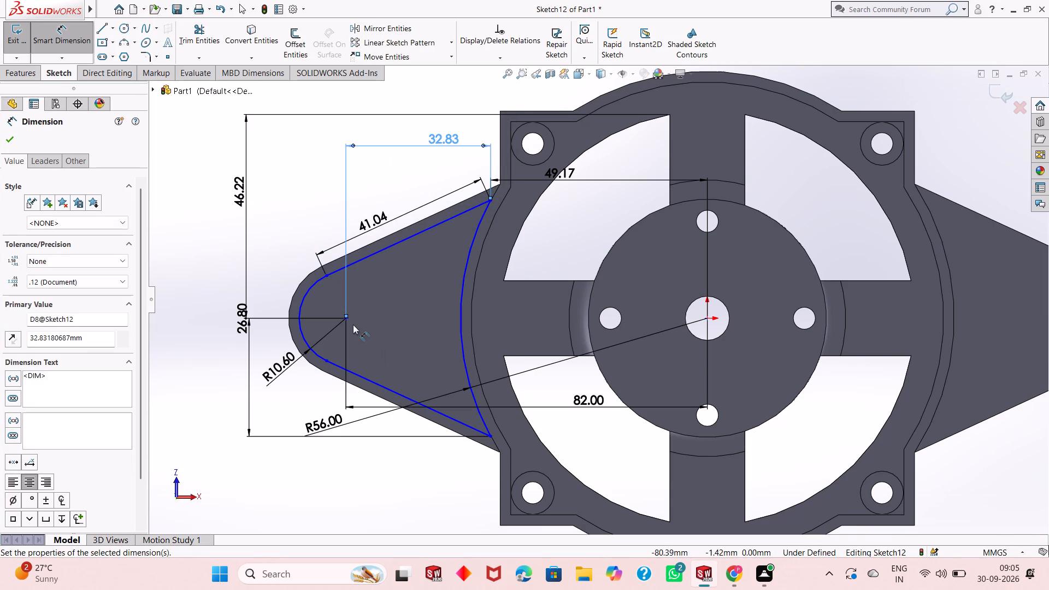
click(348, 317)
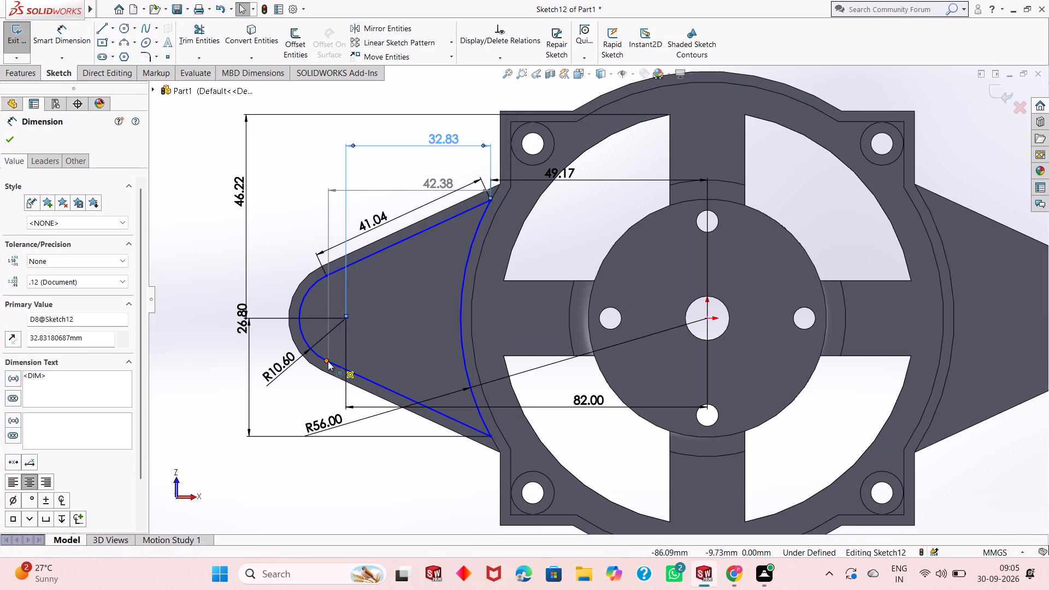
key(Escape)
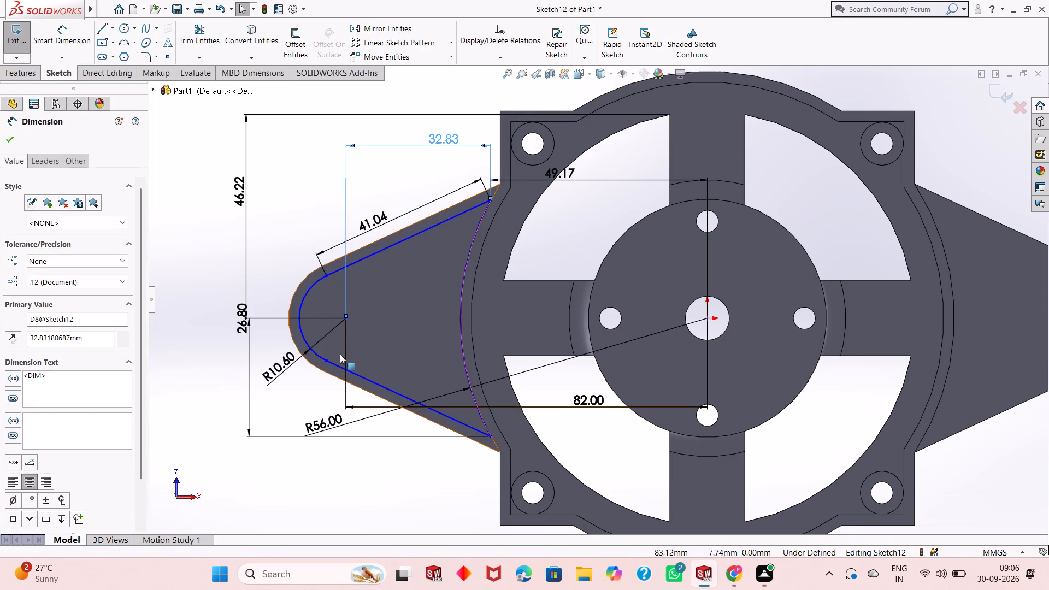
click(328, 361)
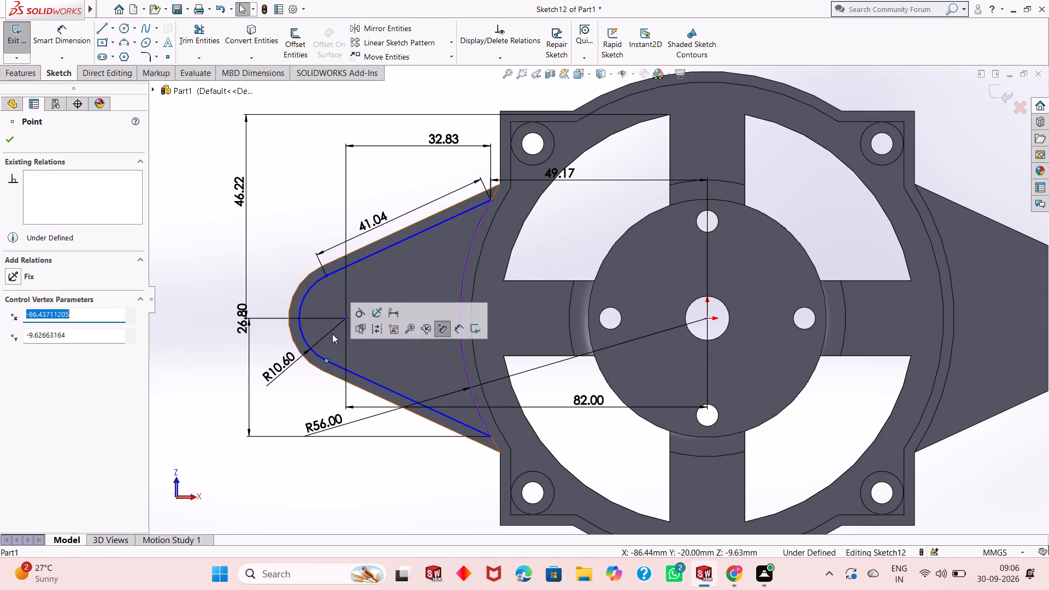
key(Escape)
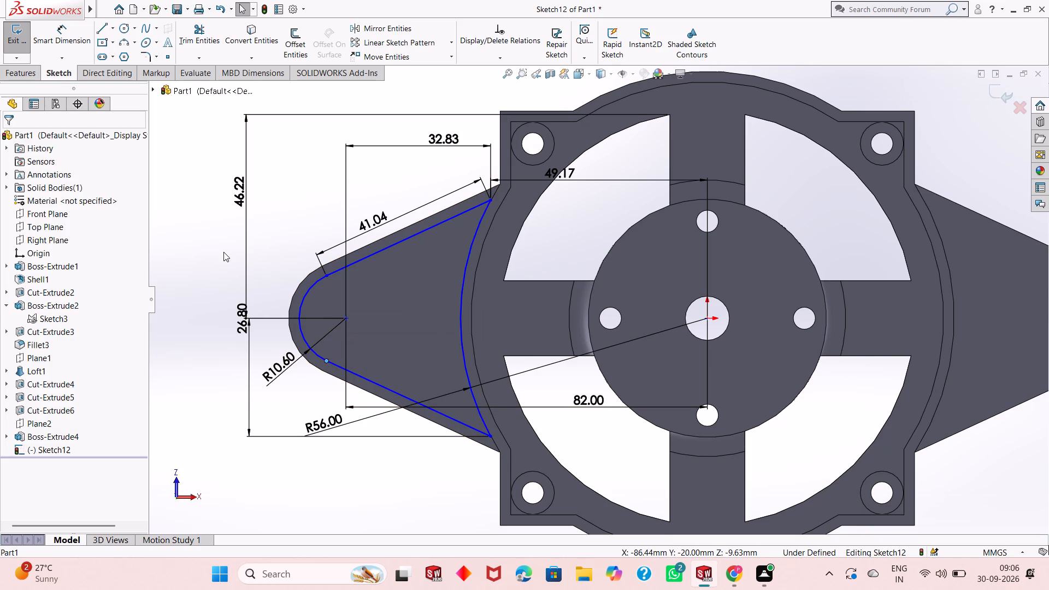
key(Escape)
Dimension the vertical distance from the inner rounded end's centre to that arc's lower endpoint, placing it outside the lug's tip.
click(69, 38)
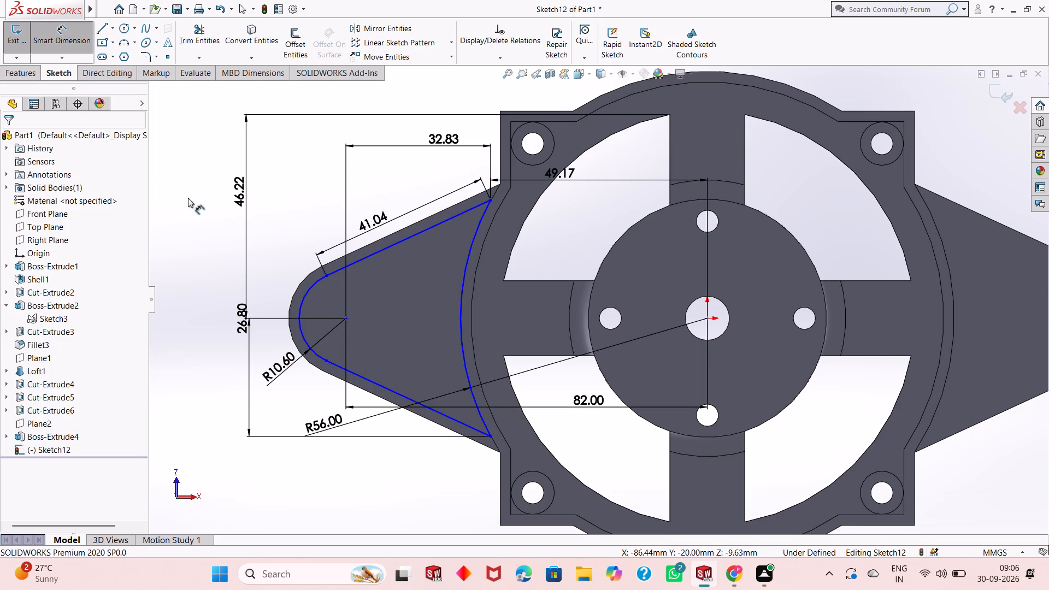
click(346, 321)
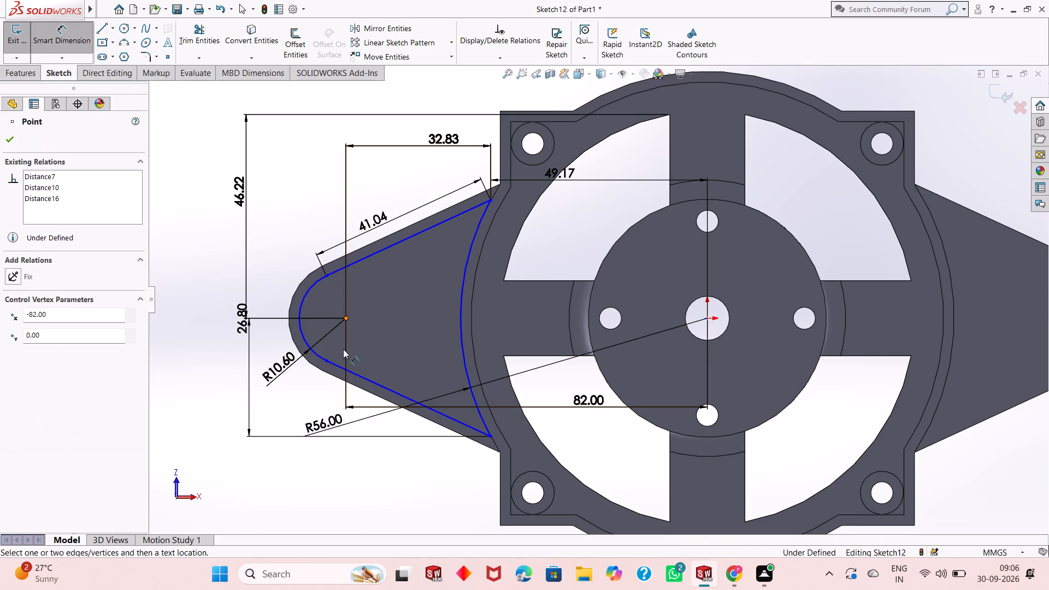
click(328, 360)
click(226, 351)
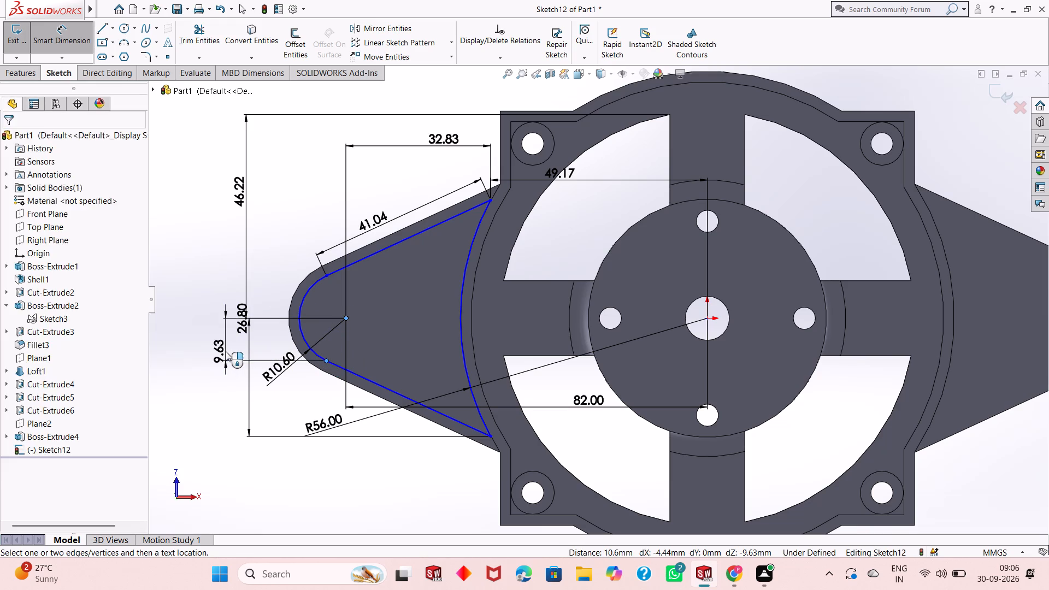
click(177, 342)
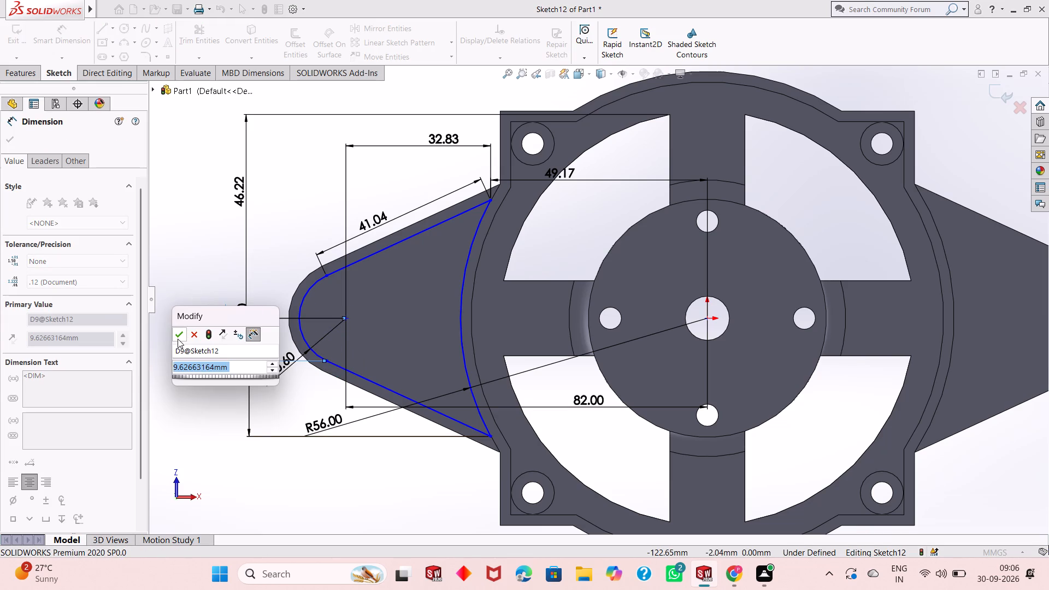
click(178, 339)
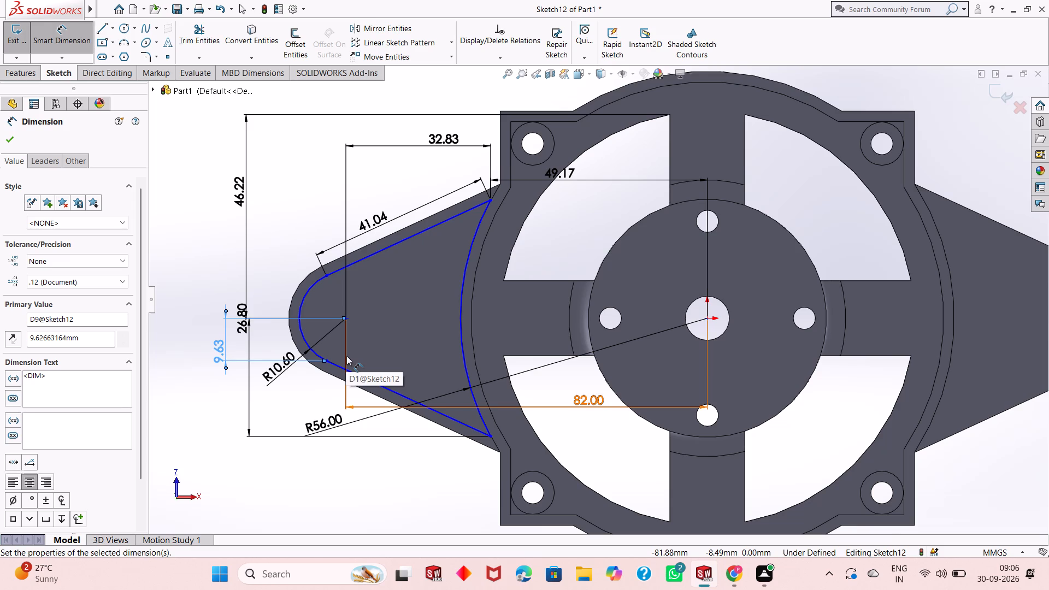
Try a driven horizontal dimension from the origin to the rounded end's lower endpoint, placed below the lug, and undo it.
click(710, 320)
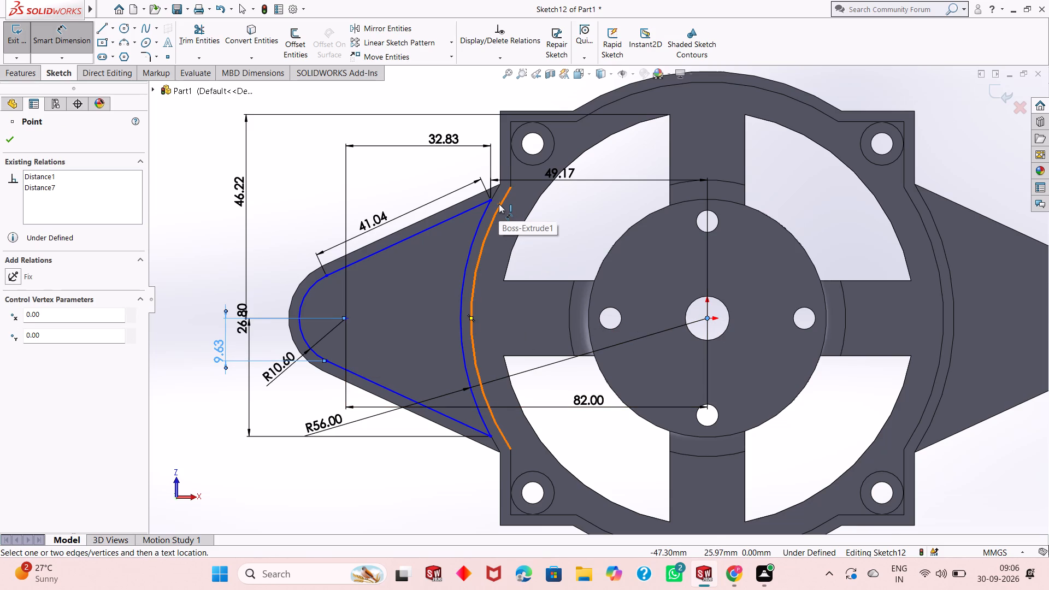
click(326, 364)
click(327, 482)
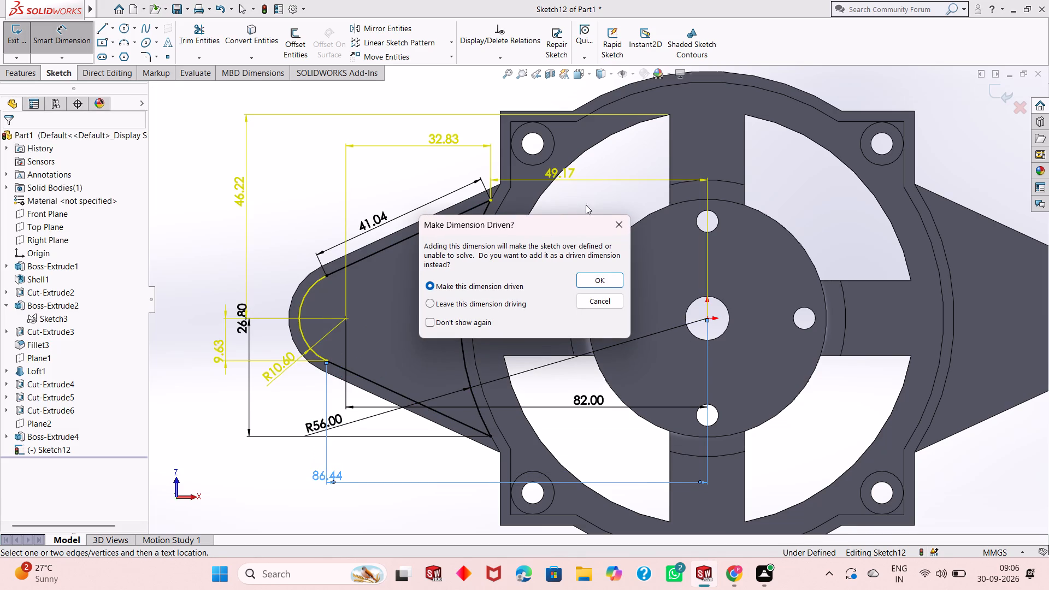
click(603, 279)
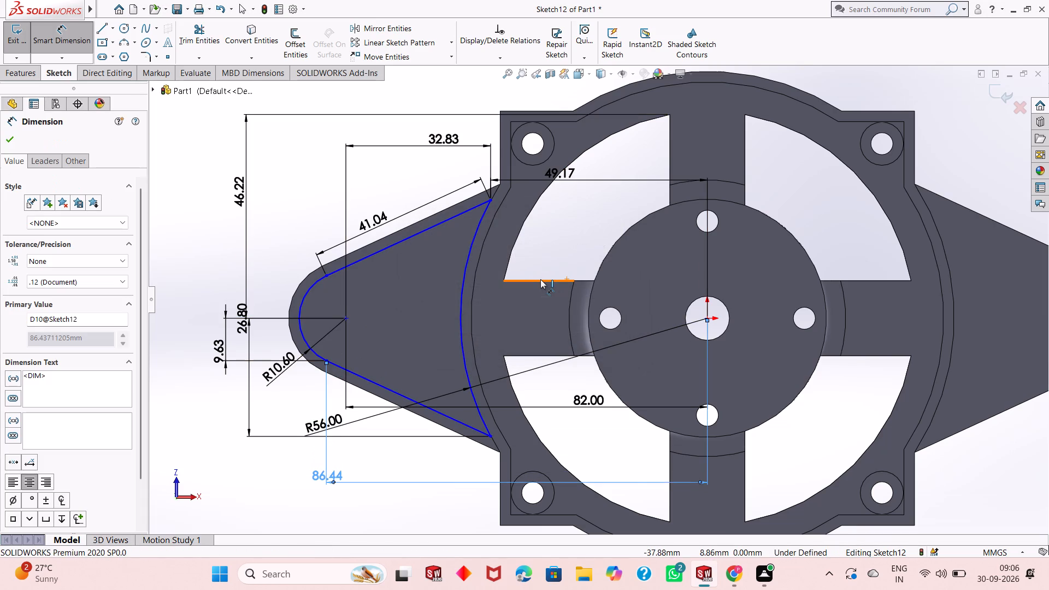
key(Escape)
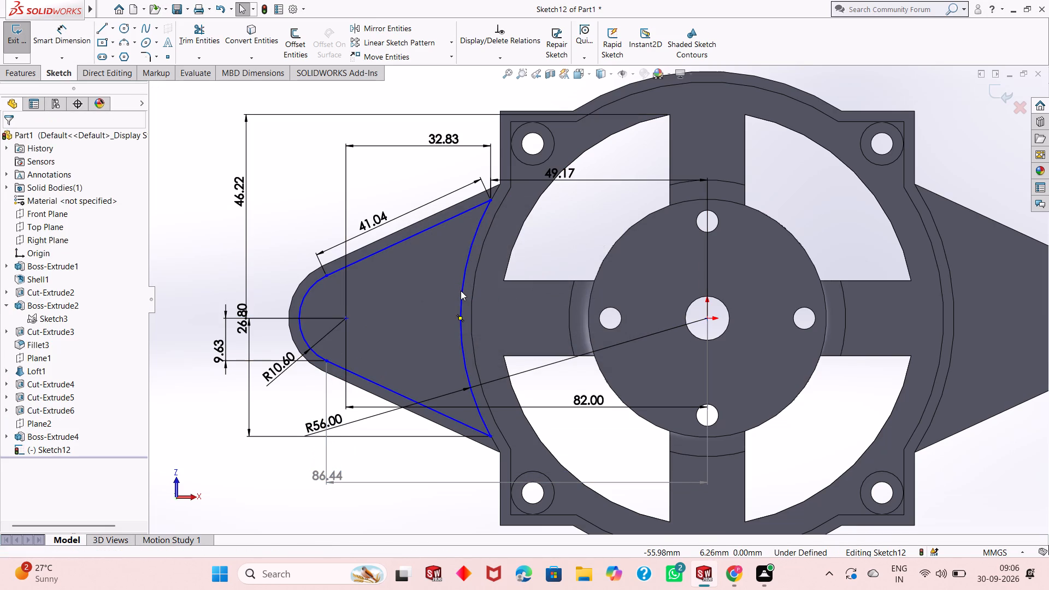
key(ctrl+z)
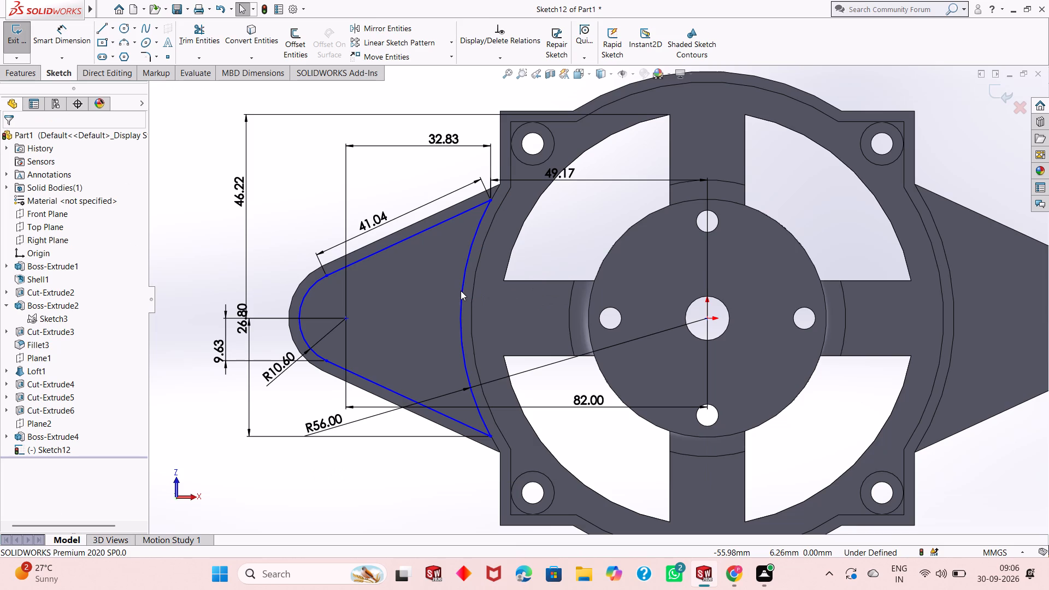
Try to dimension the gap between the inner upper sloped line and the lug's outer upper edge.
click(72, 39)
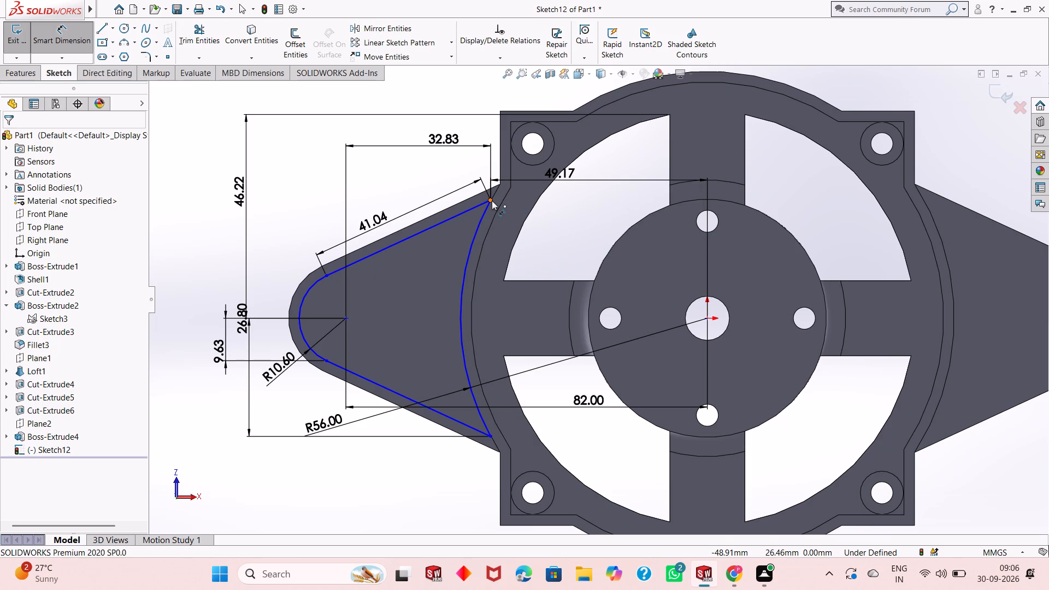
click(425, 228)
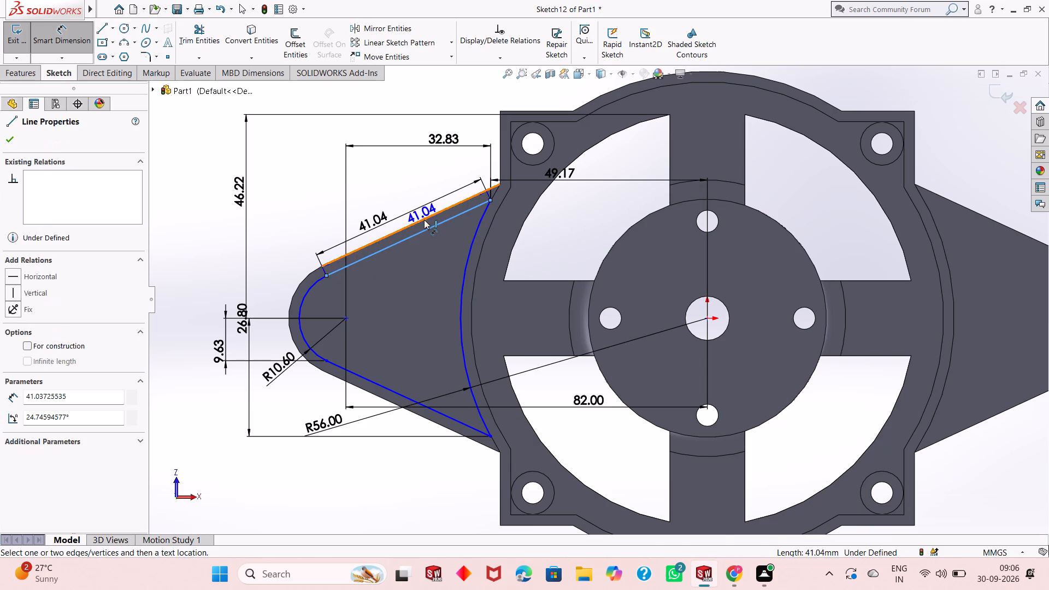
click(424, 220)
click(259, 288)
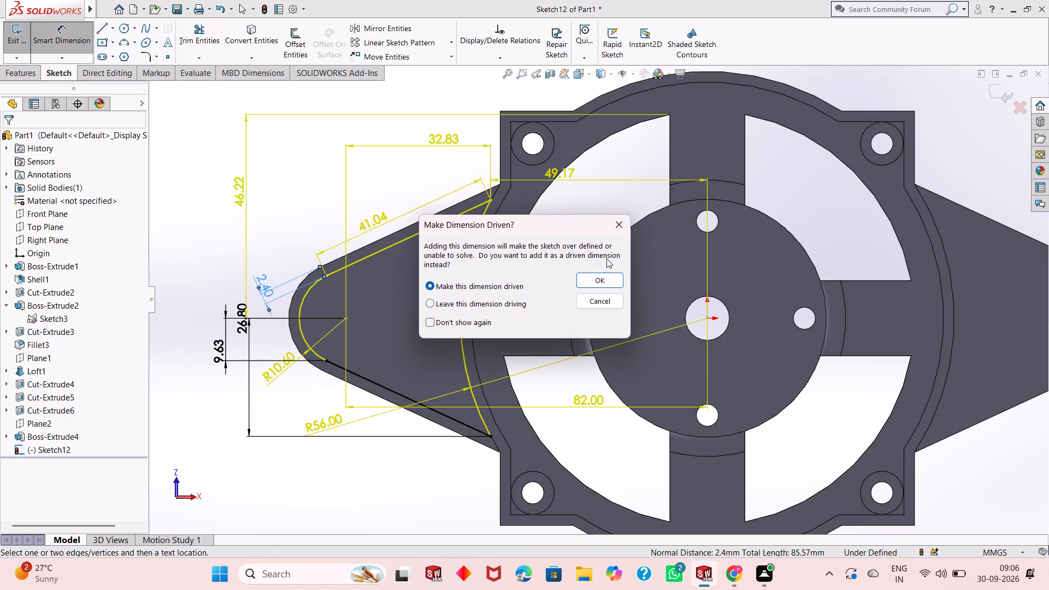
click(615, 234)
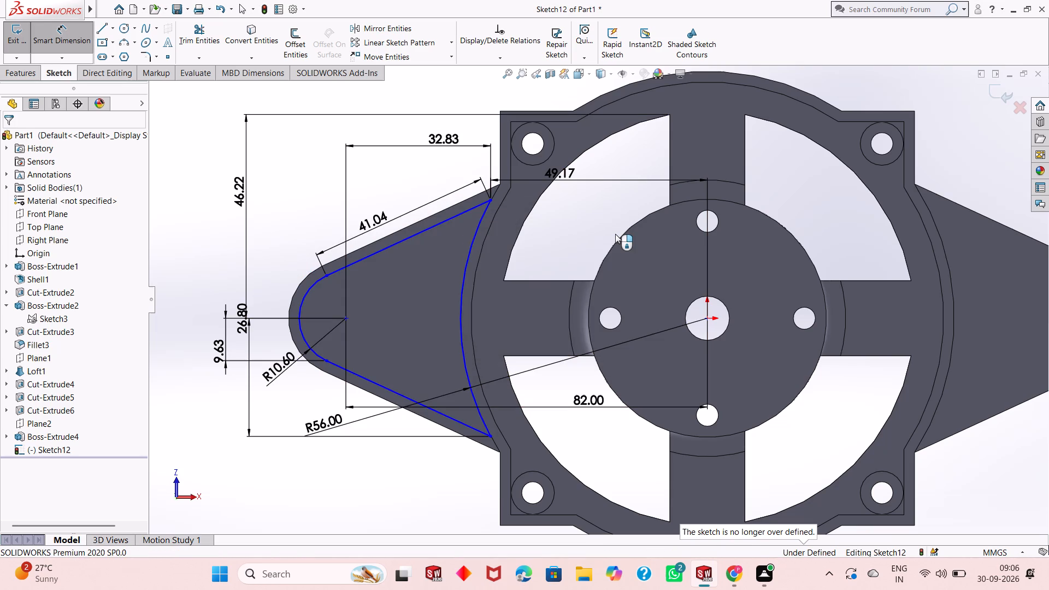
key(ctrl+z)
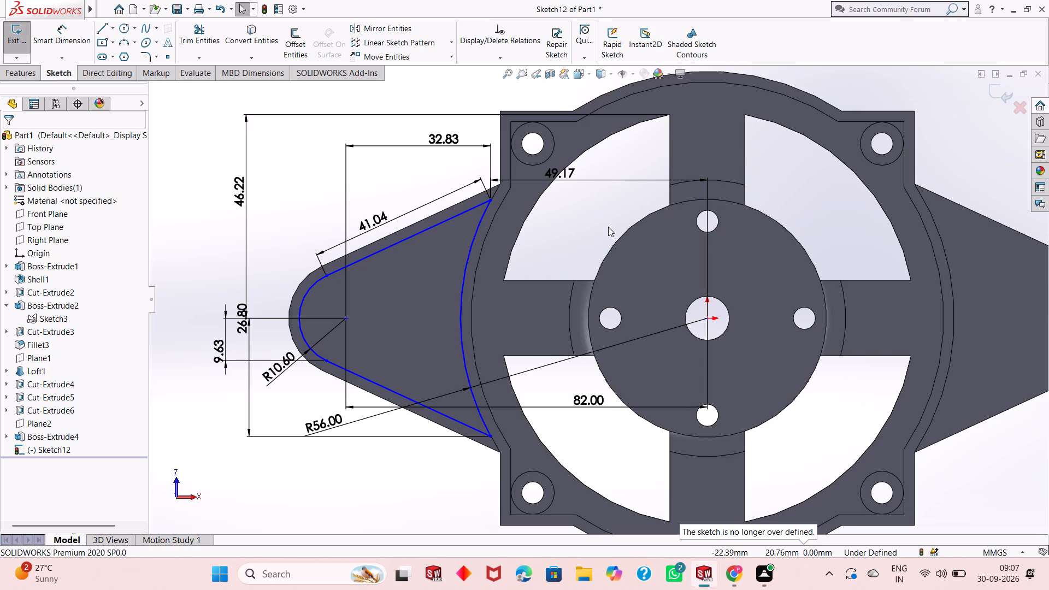
Add a driven dimension for the gap between the inner lower sloped line and the lug's outer lower edge, placed below the lug.
scroll(534, 306, up, 1)
scroll(557, 210, down, 1)
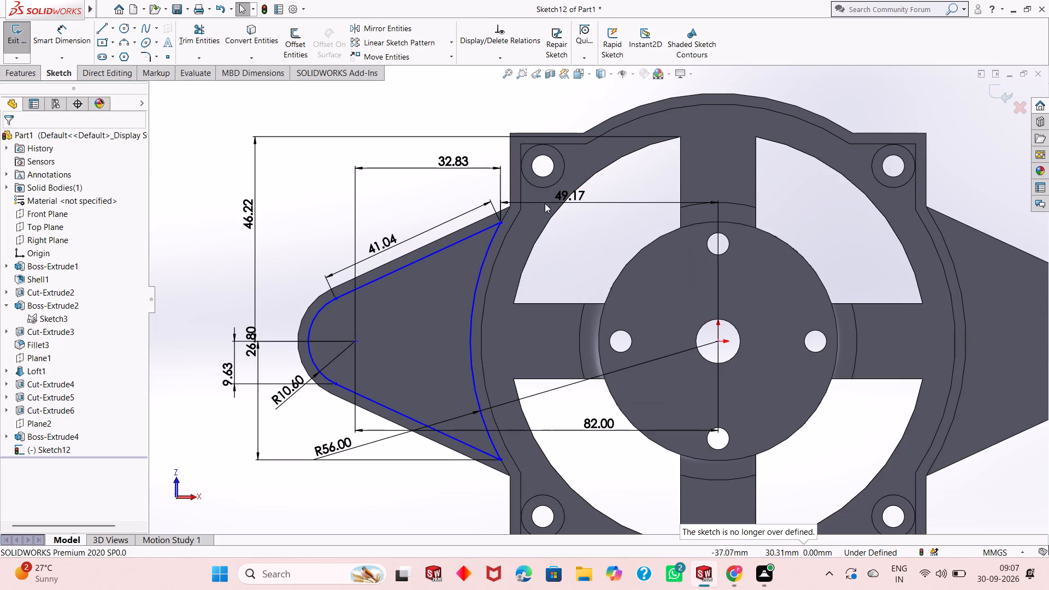
click(67, 39)
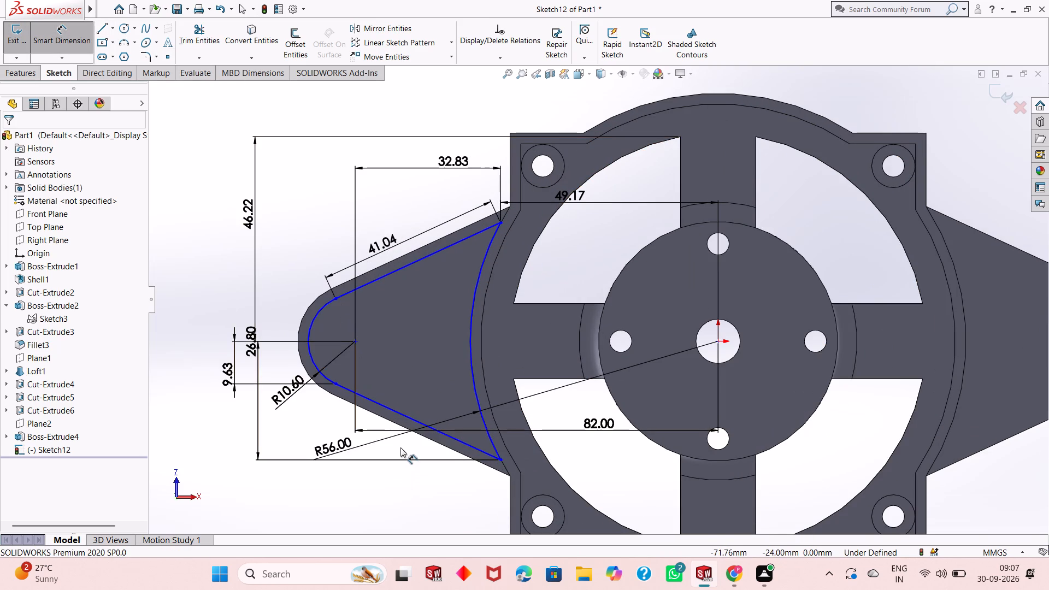
click(431, 427)
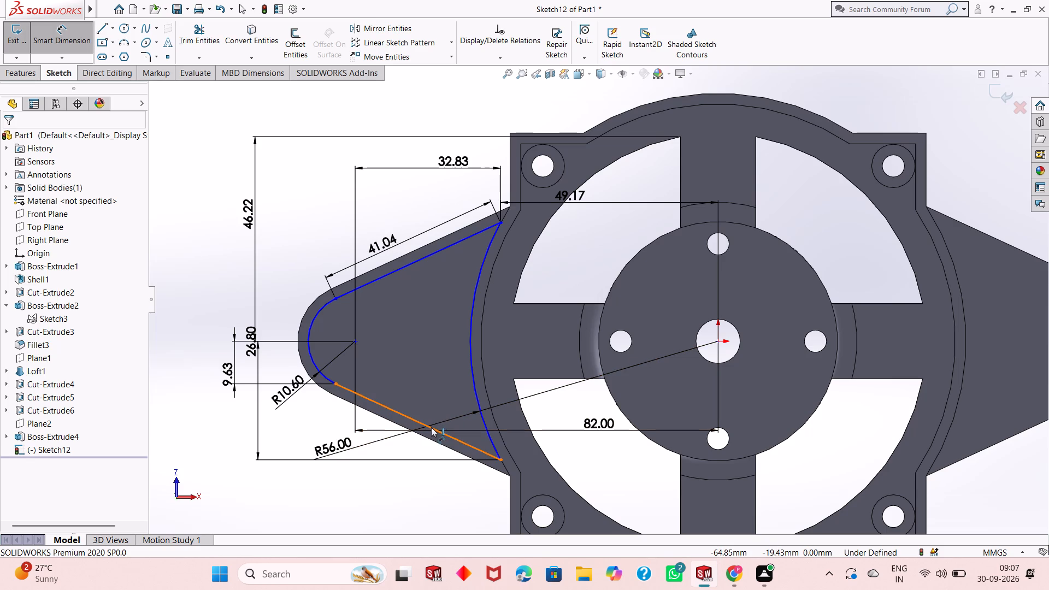
click(427, 438)
click(404, 492)
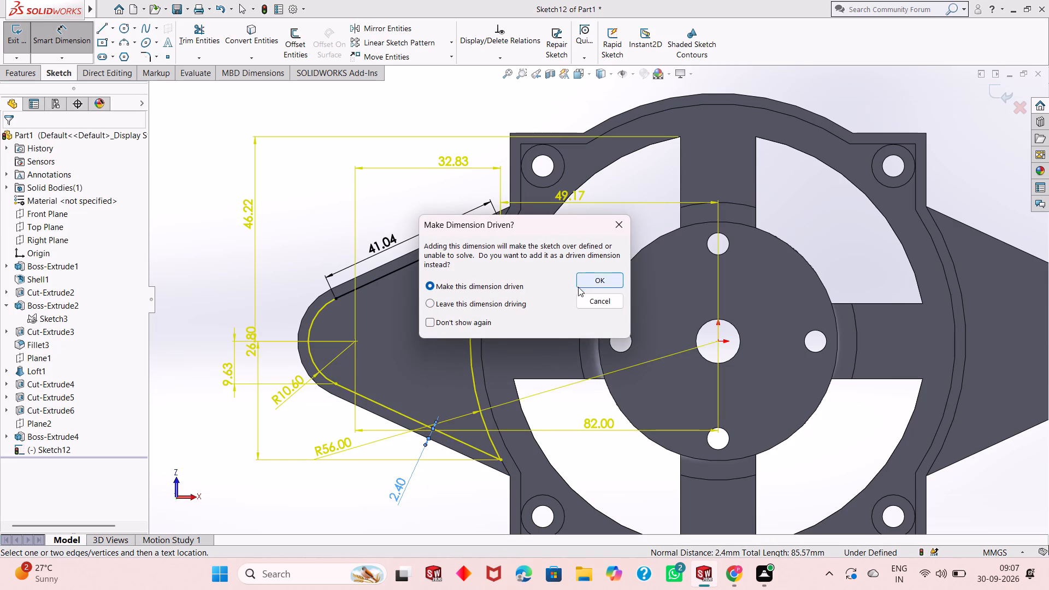
click(557, 298)
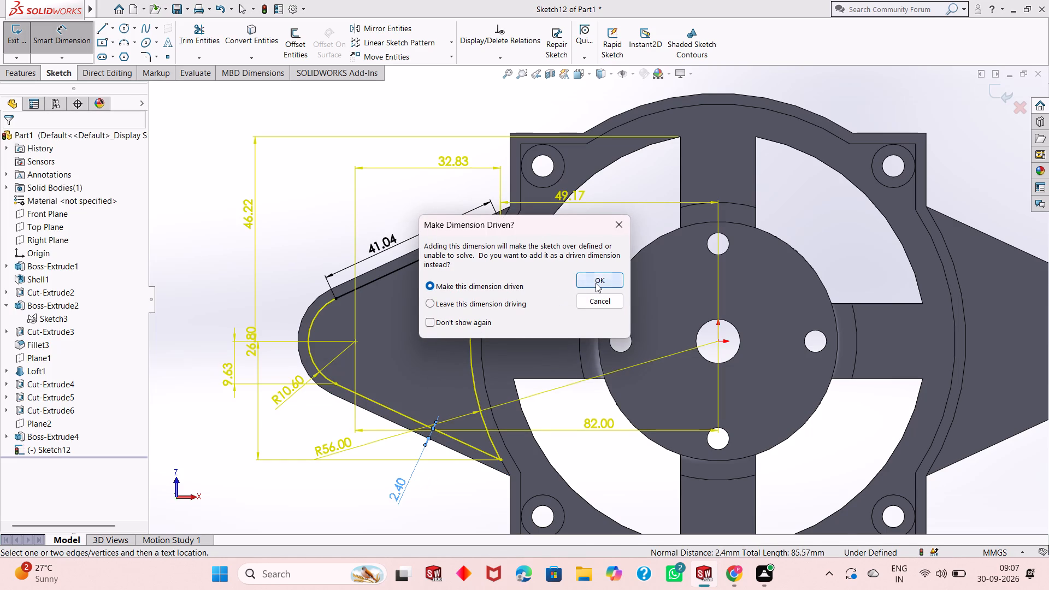
click(596, 283)
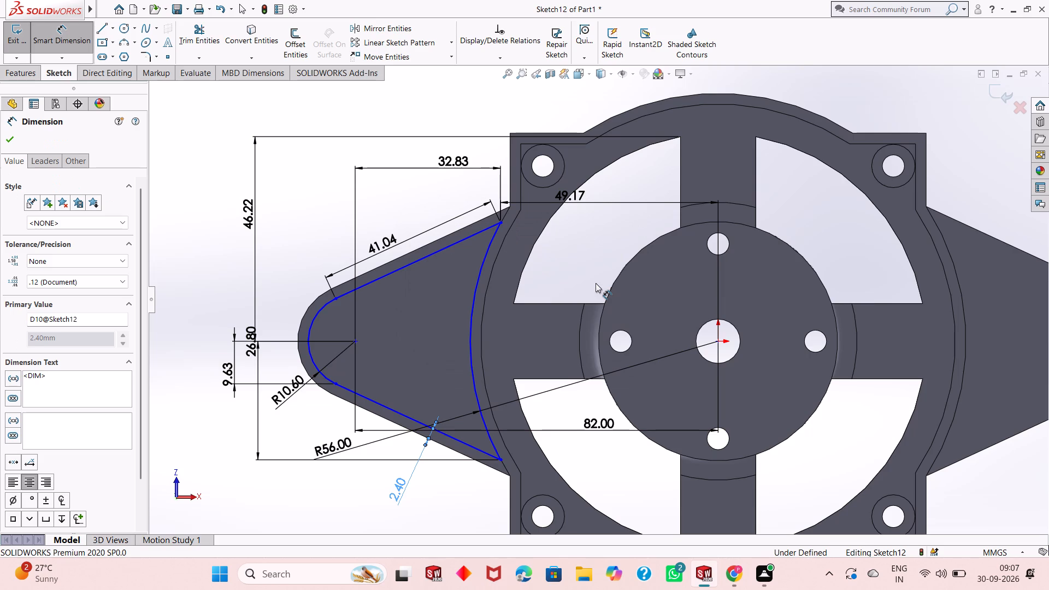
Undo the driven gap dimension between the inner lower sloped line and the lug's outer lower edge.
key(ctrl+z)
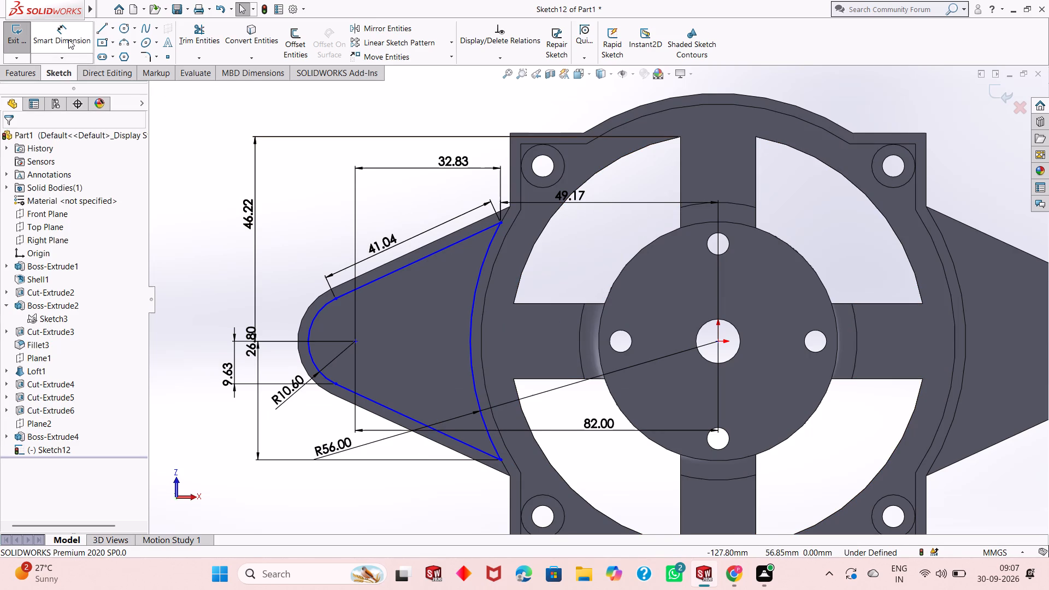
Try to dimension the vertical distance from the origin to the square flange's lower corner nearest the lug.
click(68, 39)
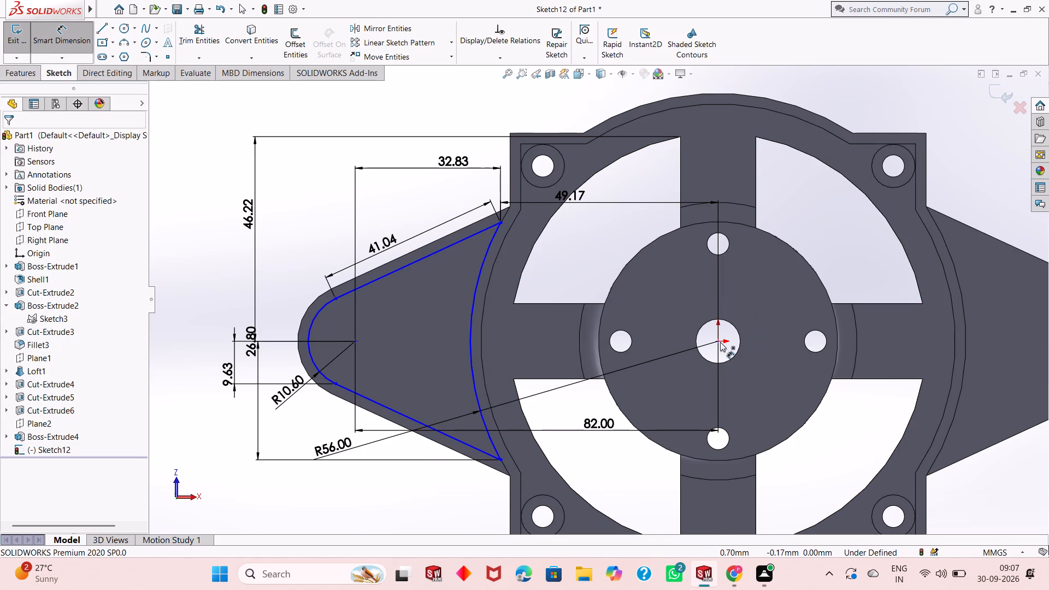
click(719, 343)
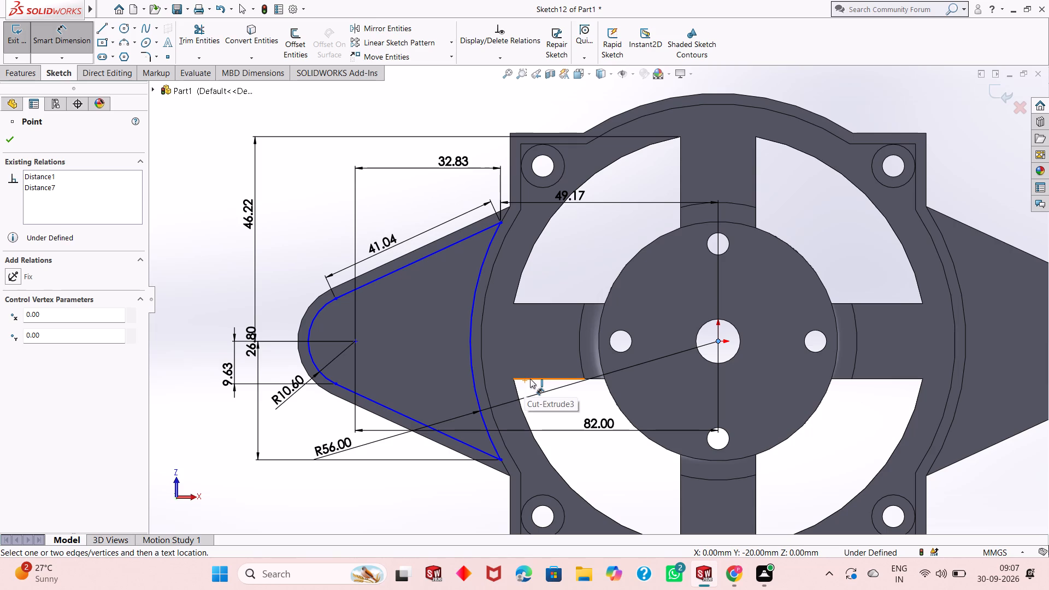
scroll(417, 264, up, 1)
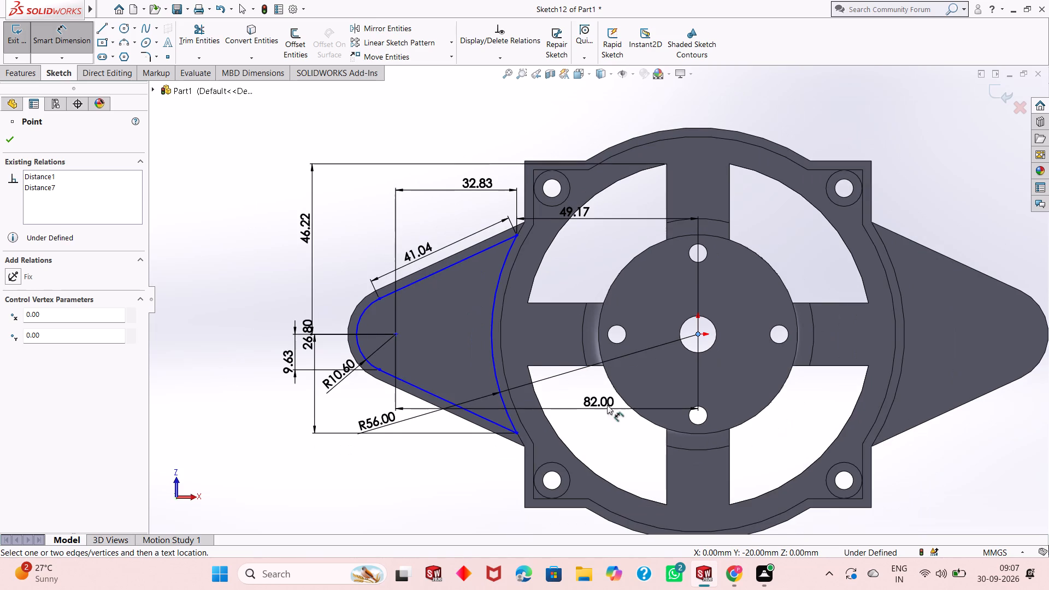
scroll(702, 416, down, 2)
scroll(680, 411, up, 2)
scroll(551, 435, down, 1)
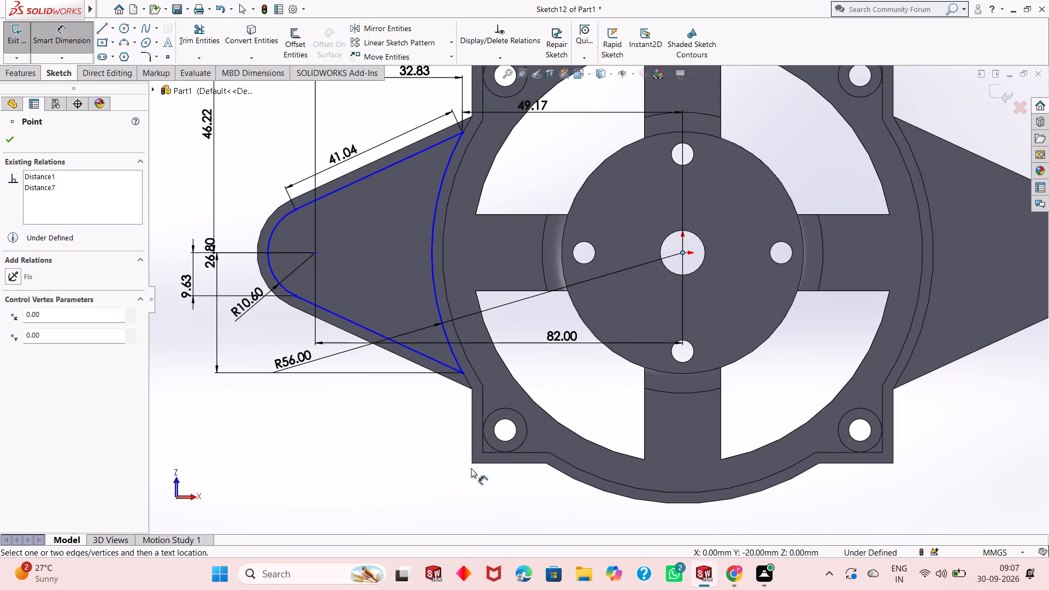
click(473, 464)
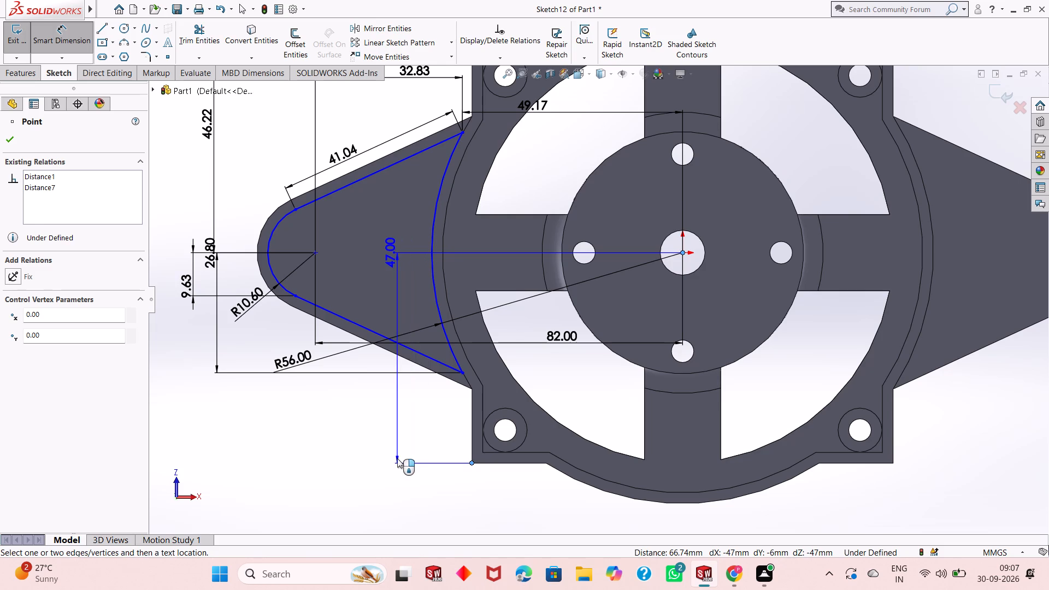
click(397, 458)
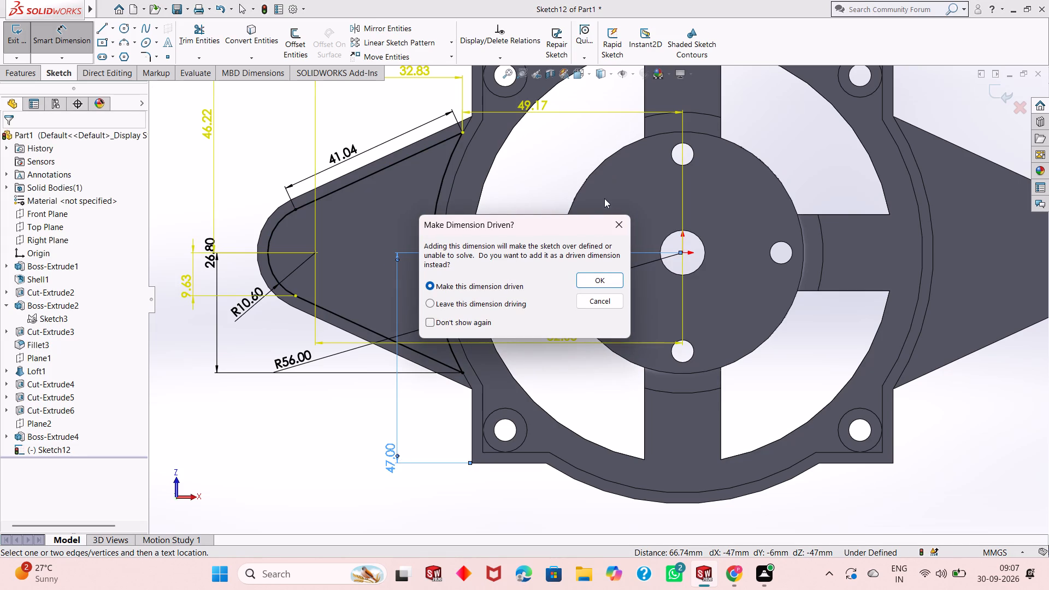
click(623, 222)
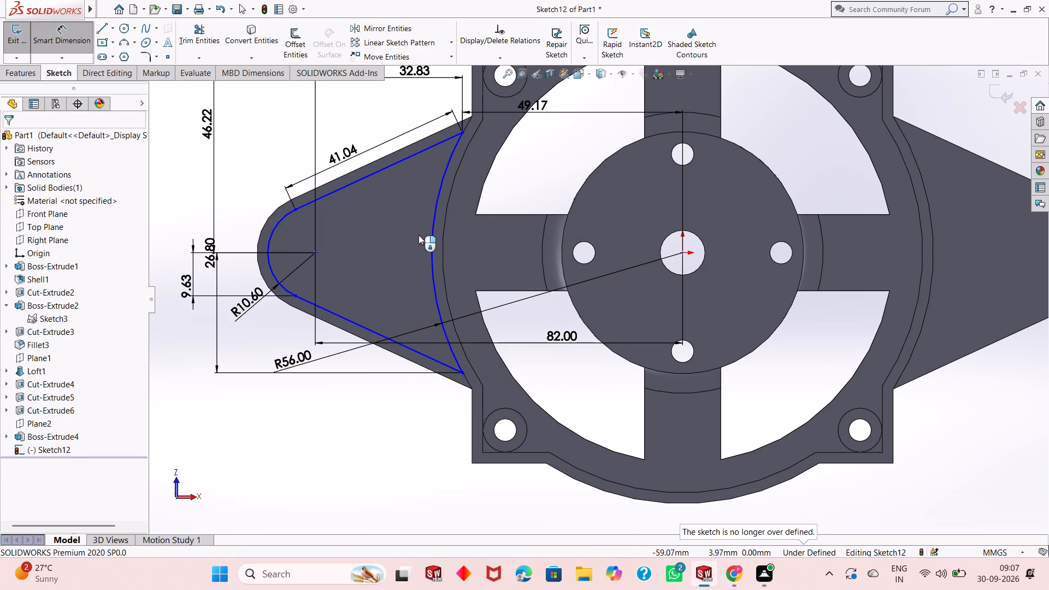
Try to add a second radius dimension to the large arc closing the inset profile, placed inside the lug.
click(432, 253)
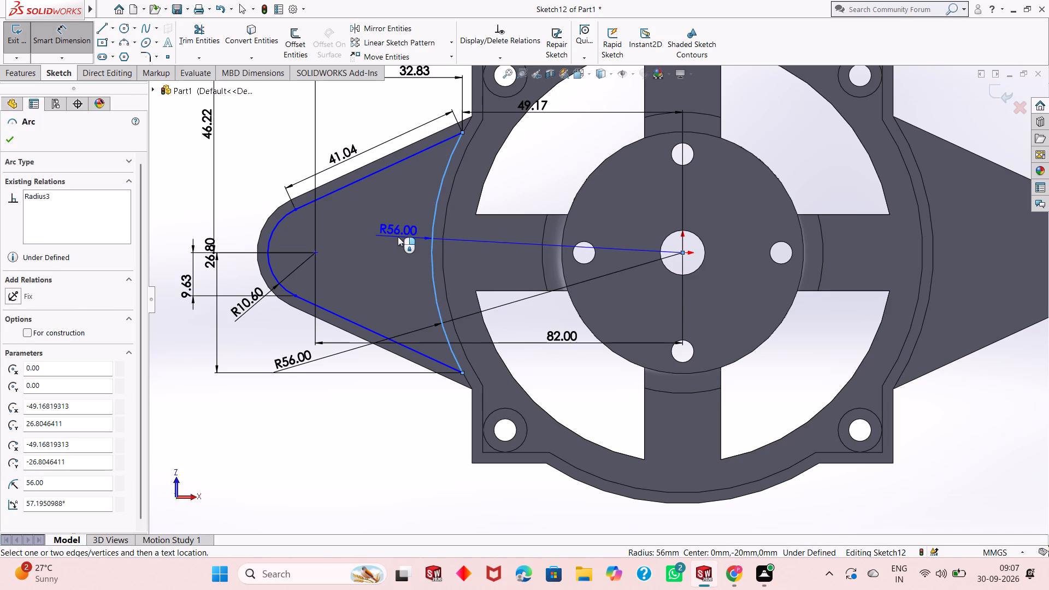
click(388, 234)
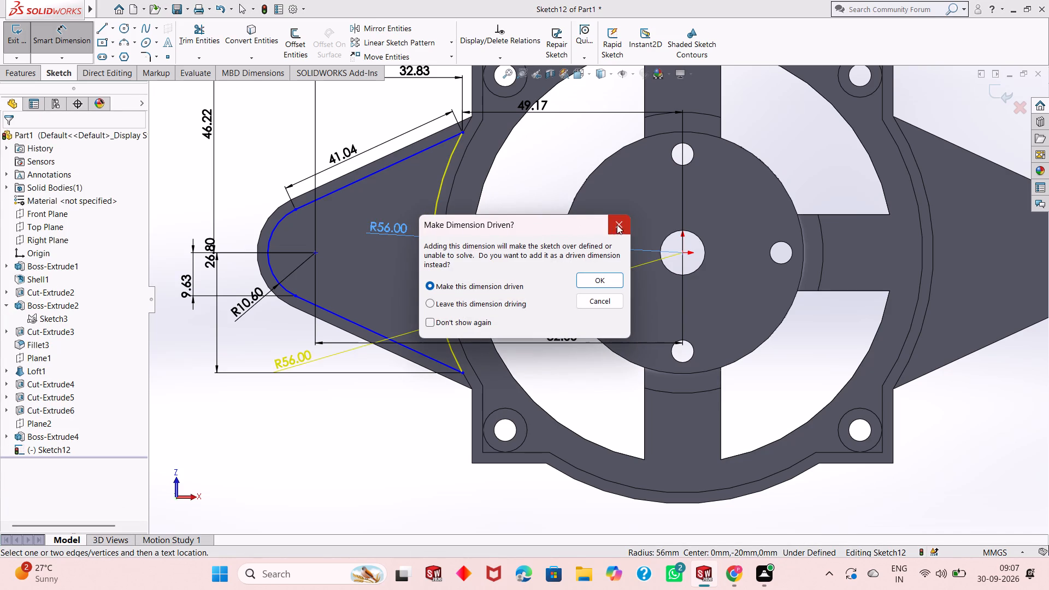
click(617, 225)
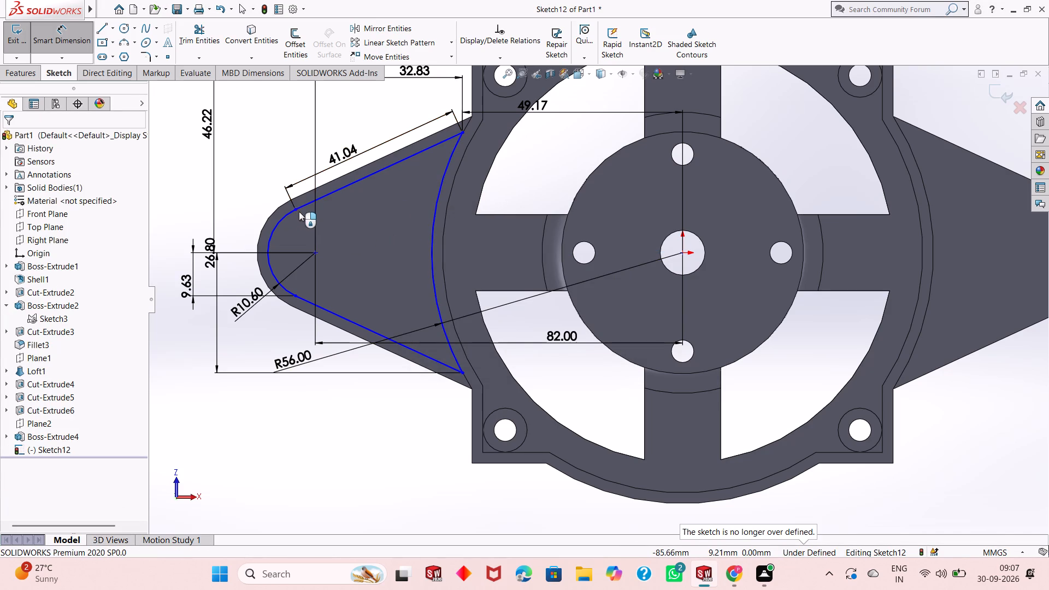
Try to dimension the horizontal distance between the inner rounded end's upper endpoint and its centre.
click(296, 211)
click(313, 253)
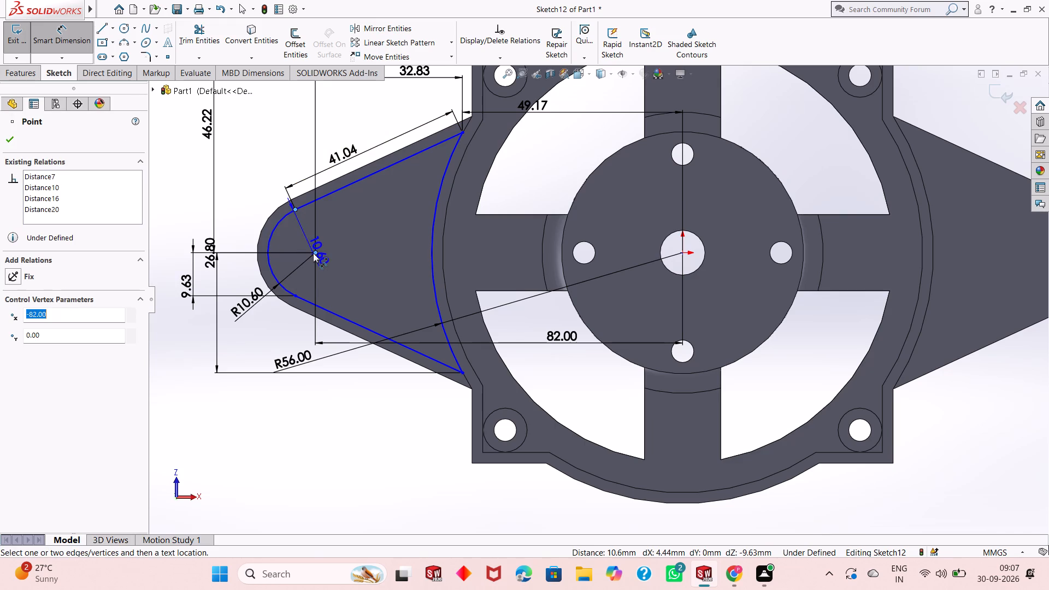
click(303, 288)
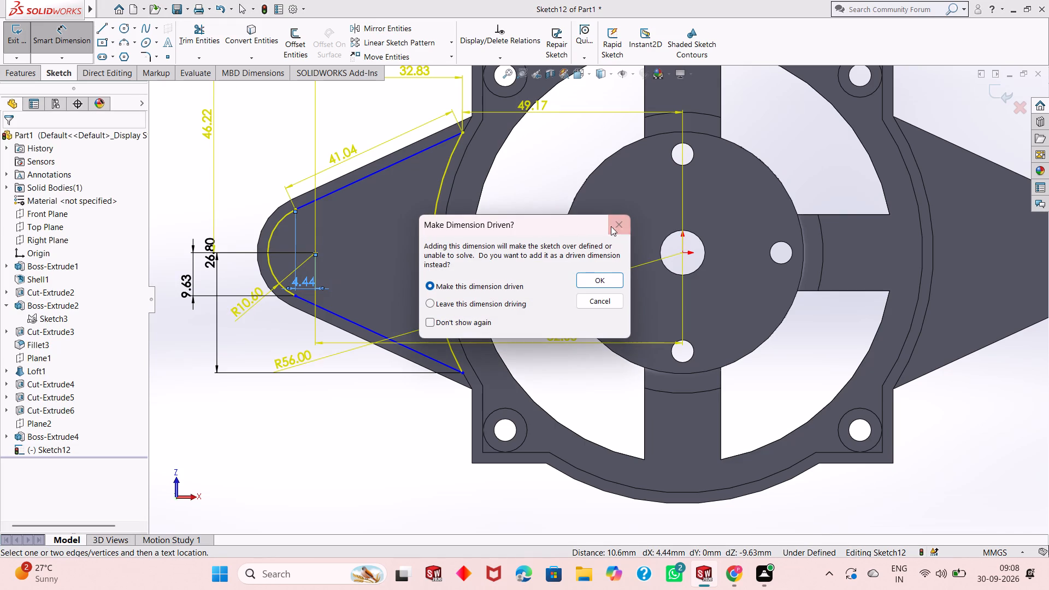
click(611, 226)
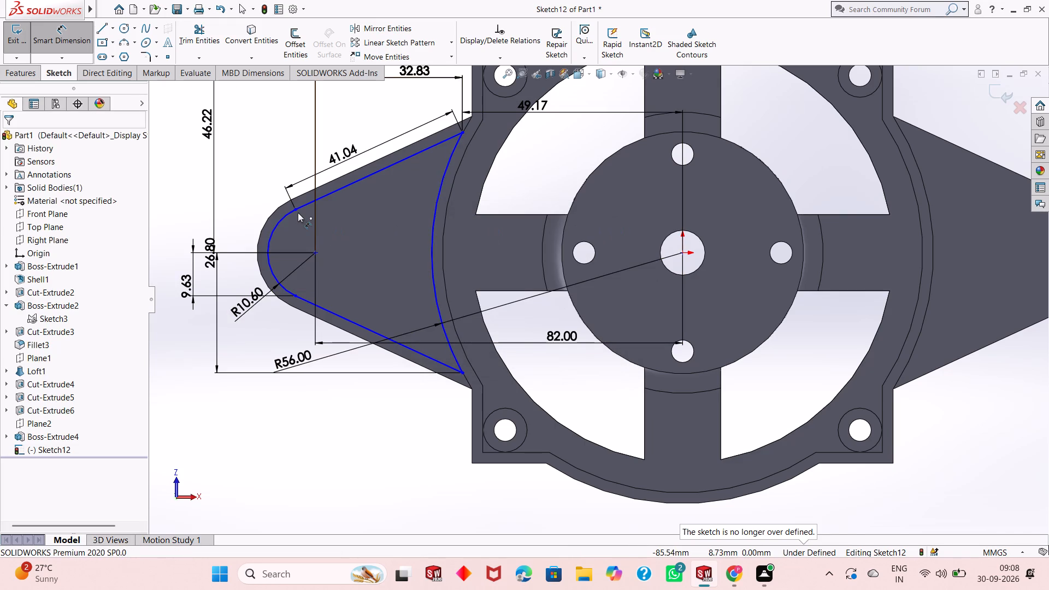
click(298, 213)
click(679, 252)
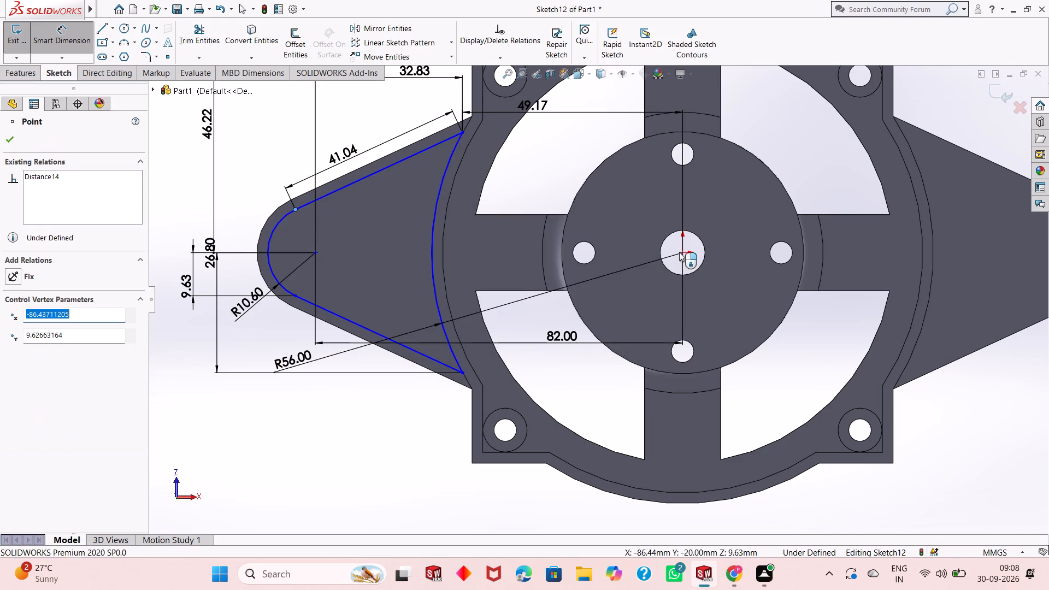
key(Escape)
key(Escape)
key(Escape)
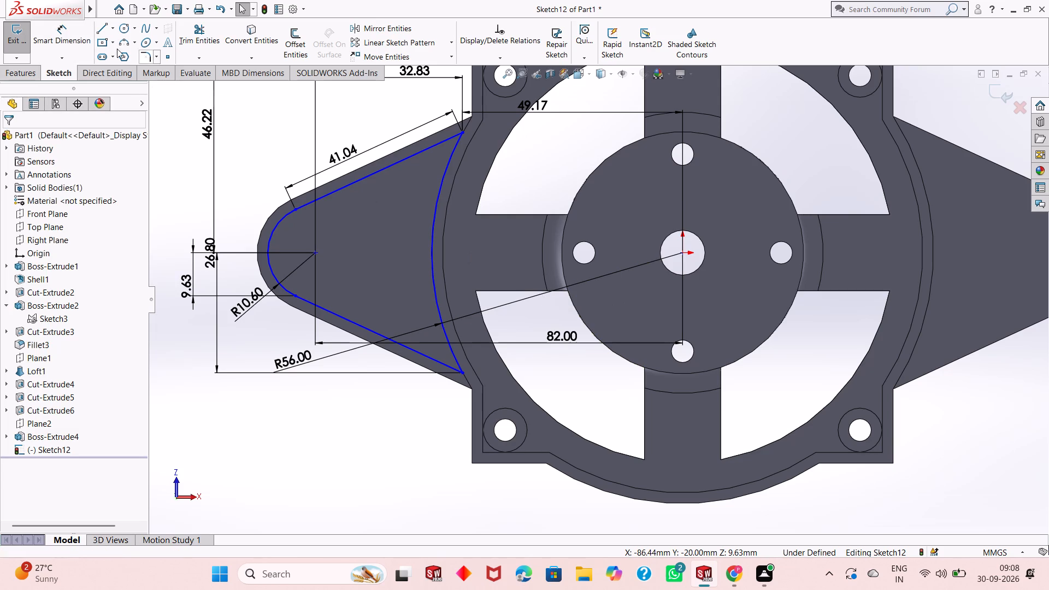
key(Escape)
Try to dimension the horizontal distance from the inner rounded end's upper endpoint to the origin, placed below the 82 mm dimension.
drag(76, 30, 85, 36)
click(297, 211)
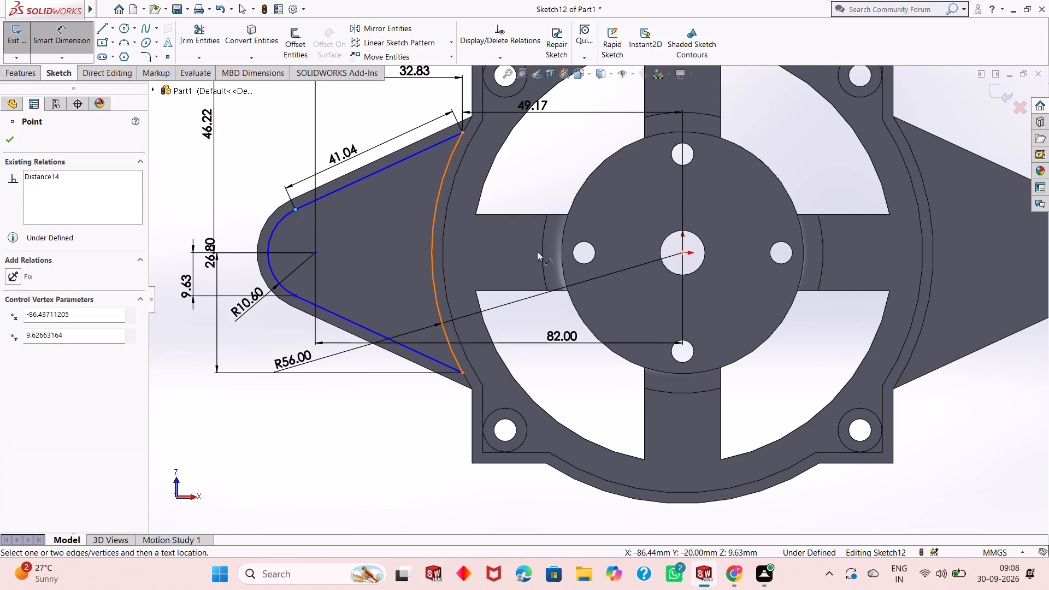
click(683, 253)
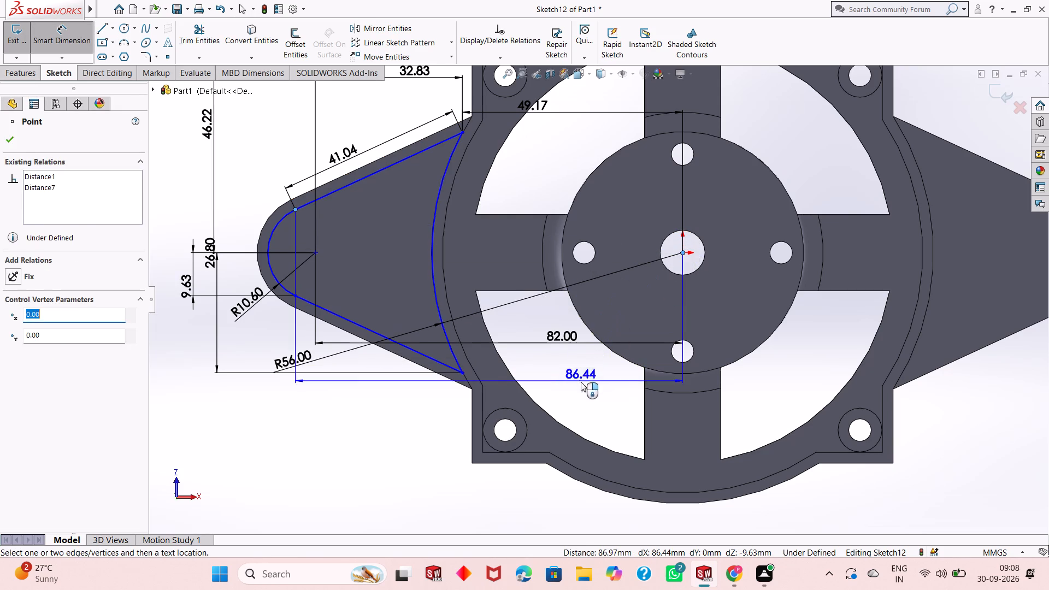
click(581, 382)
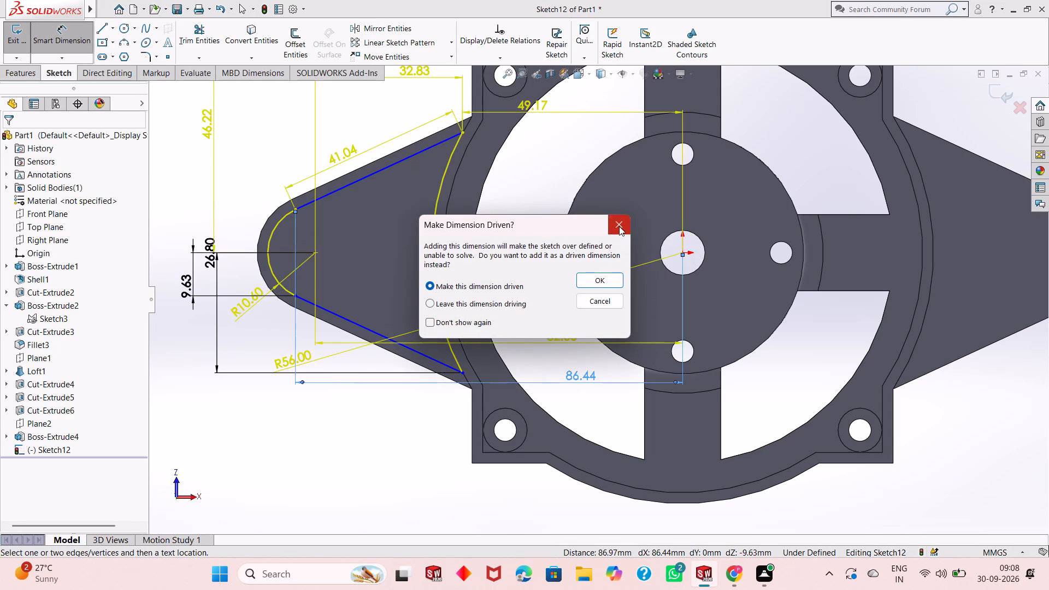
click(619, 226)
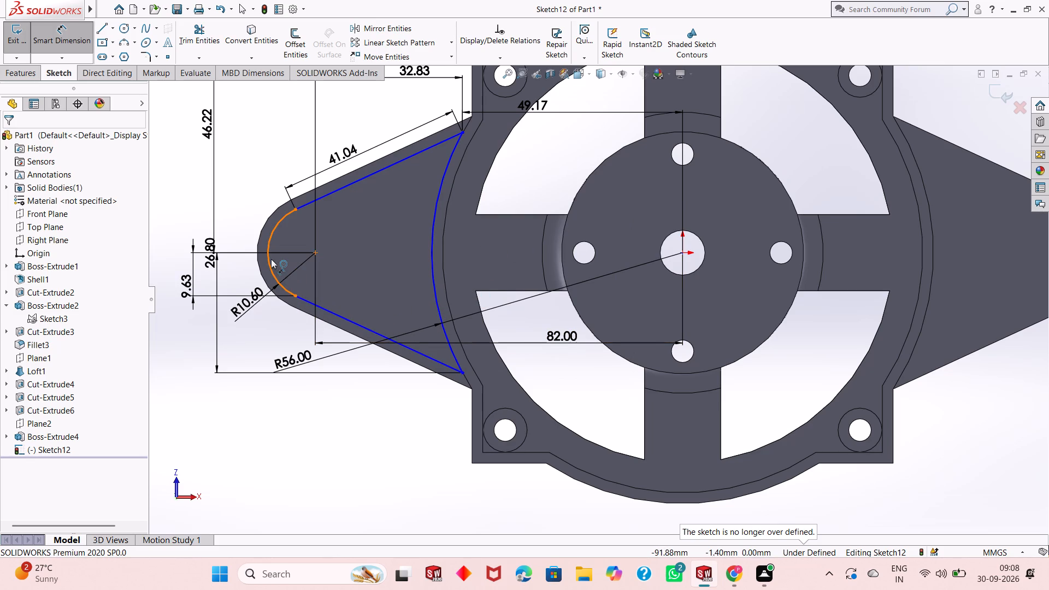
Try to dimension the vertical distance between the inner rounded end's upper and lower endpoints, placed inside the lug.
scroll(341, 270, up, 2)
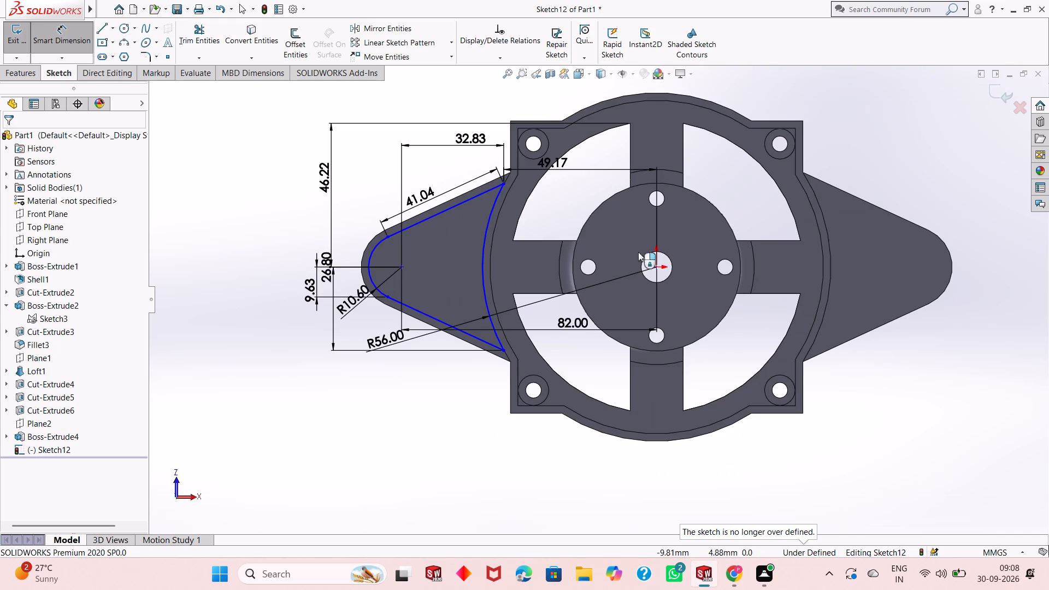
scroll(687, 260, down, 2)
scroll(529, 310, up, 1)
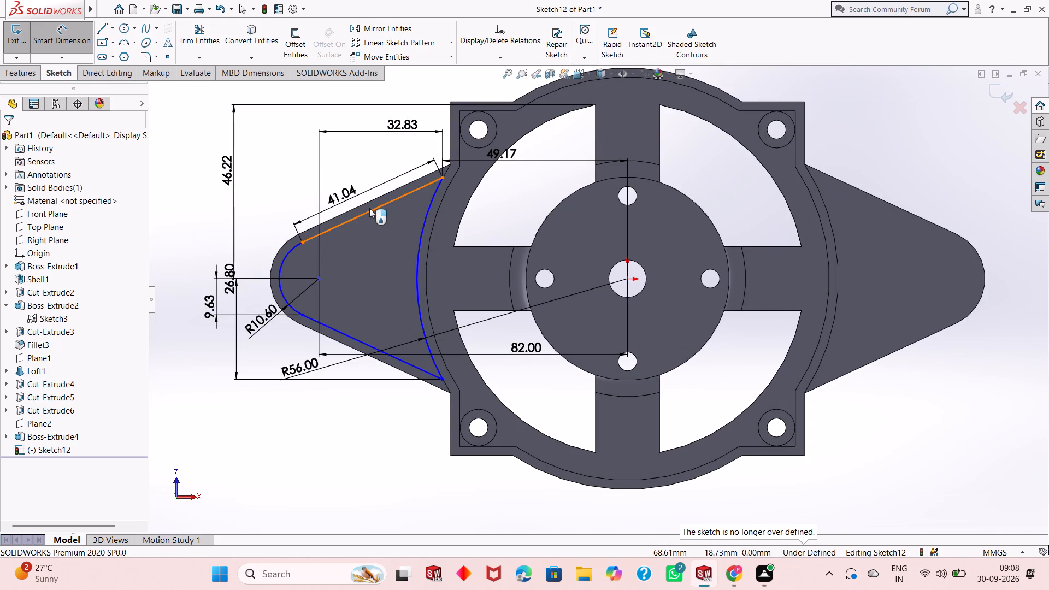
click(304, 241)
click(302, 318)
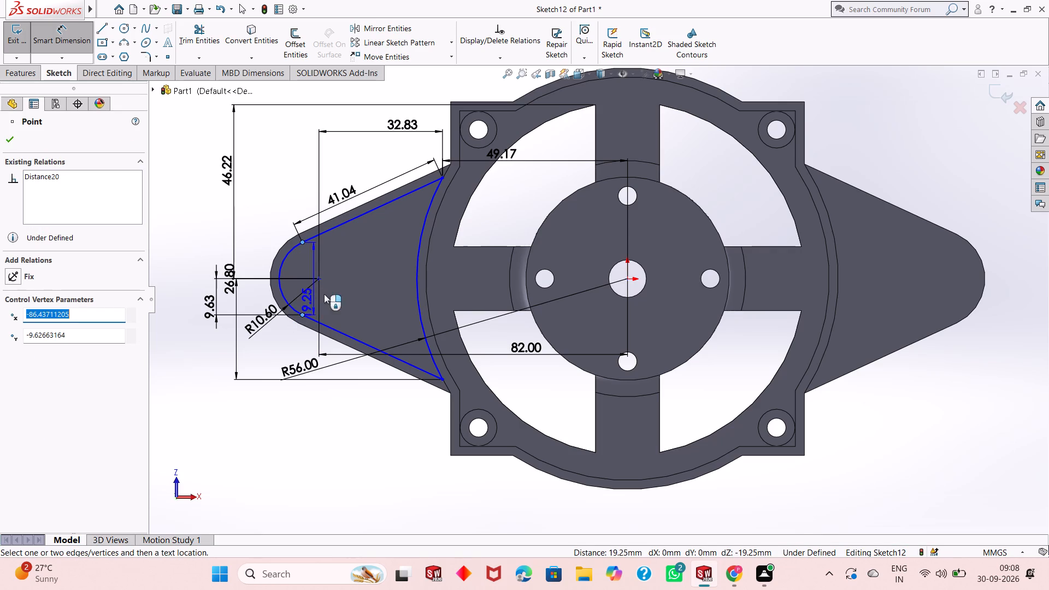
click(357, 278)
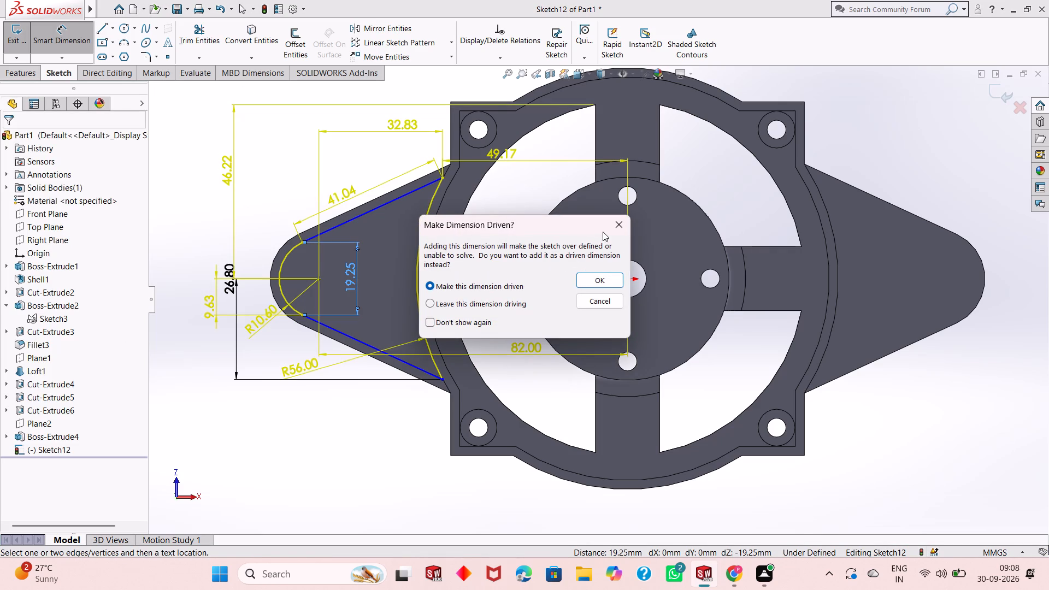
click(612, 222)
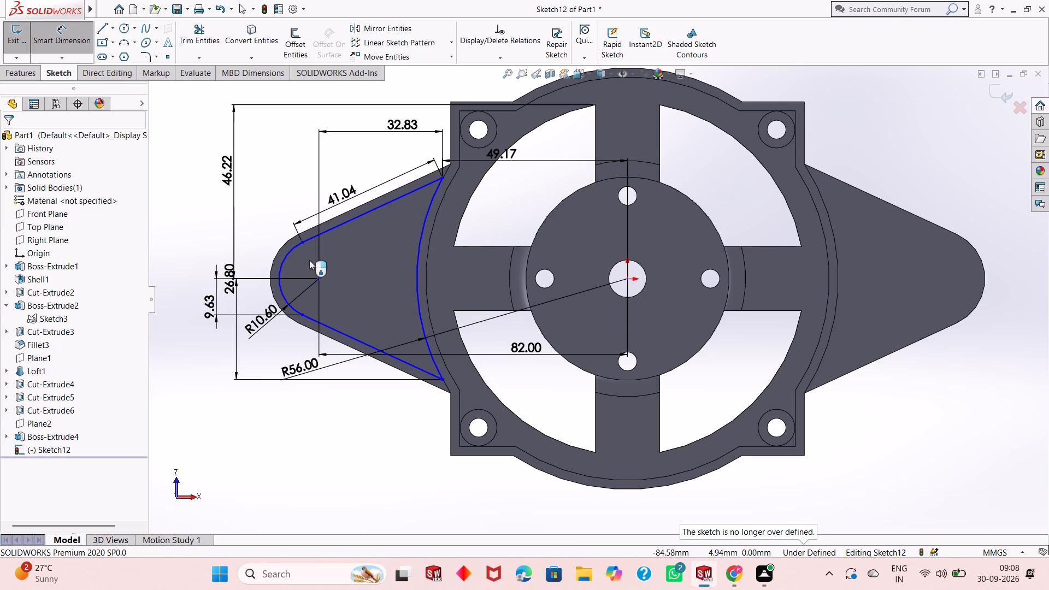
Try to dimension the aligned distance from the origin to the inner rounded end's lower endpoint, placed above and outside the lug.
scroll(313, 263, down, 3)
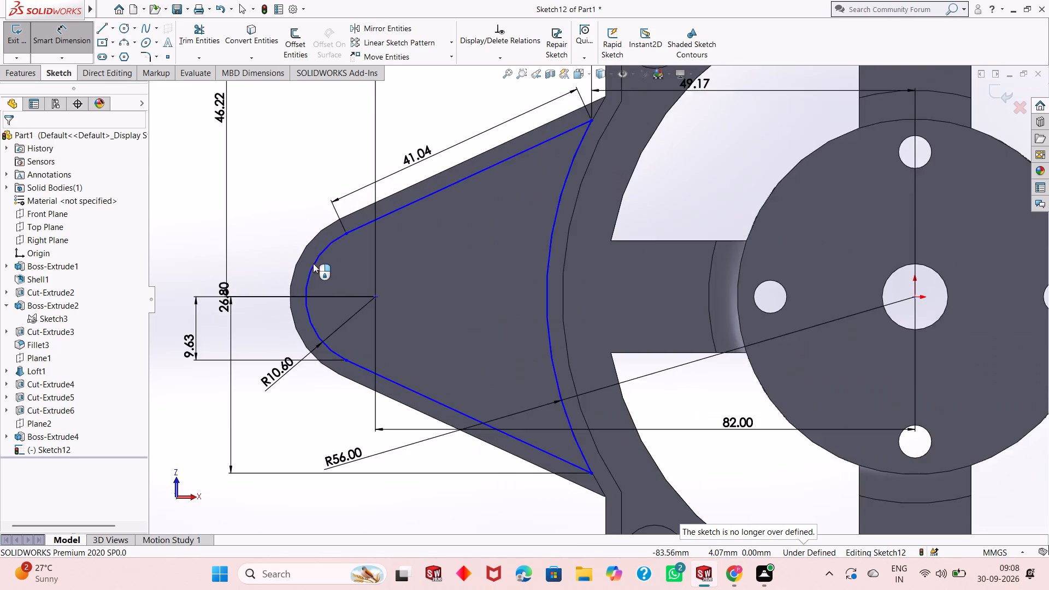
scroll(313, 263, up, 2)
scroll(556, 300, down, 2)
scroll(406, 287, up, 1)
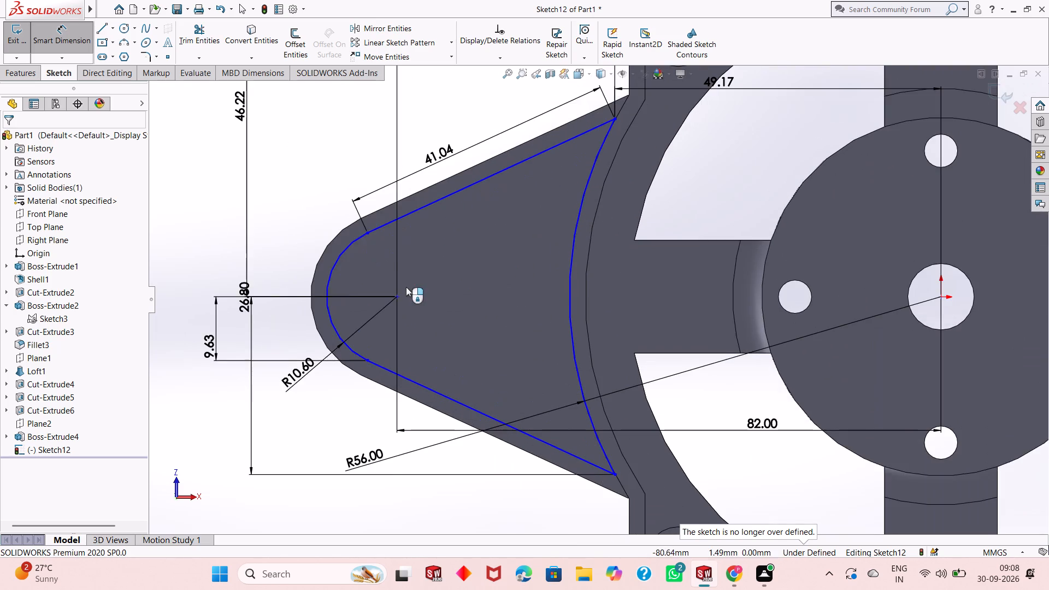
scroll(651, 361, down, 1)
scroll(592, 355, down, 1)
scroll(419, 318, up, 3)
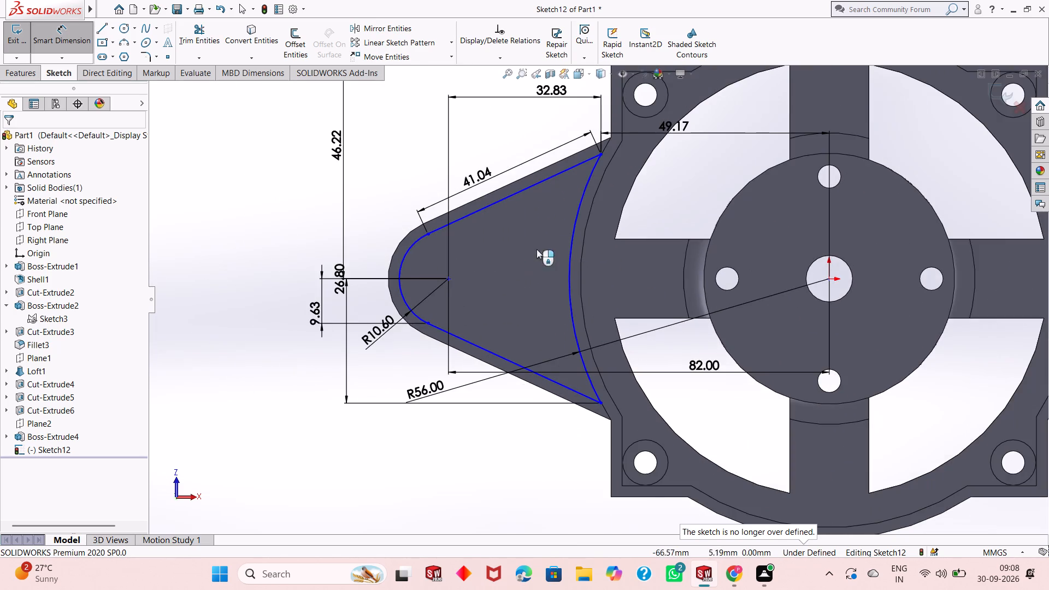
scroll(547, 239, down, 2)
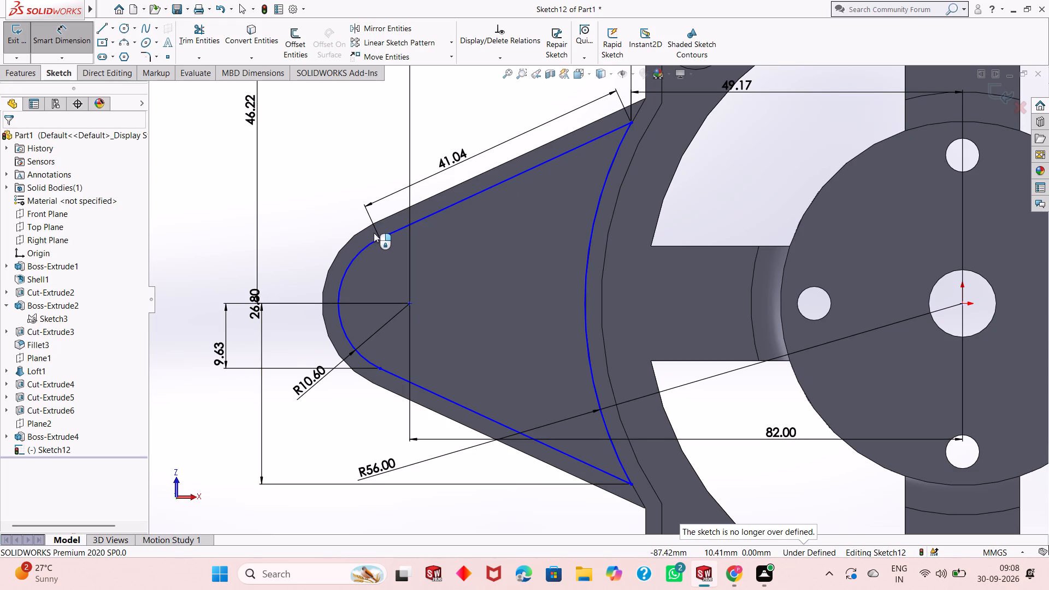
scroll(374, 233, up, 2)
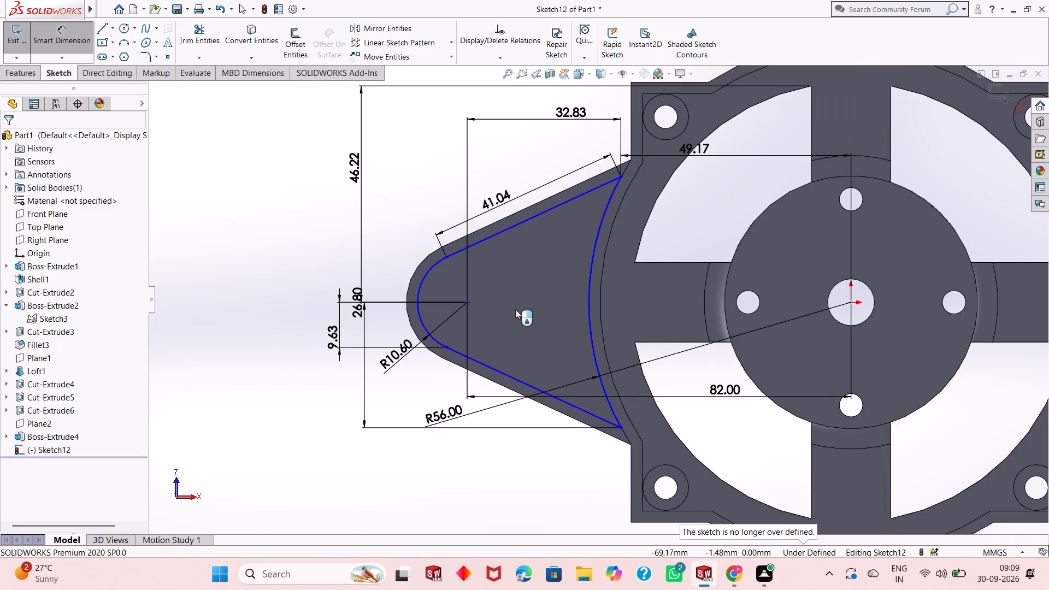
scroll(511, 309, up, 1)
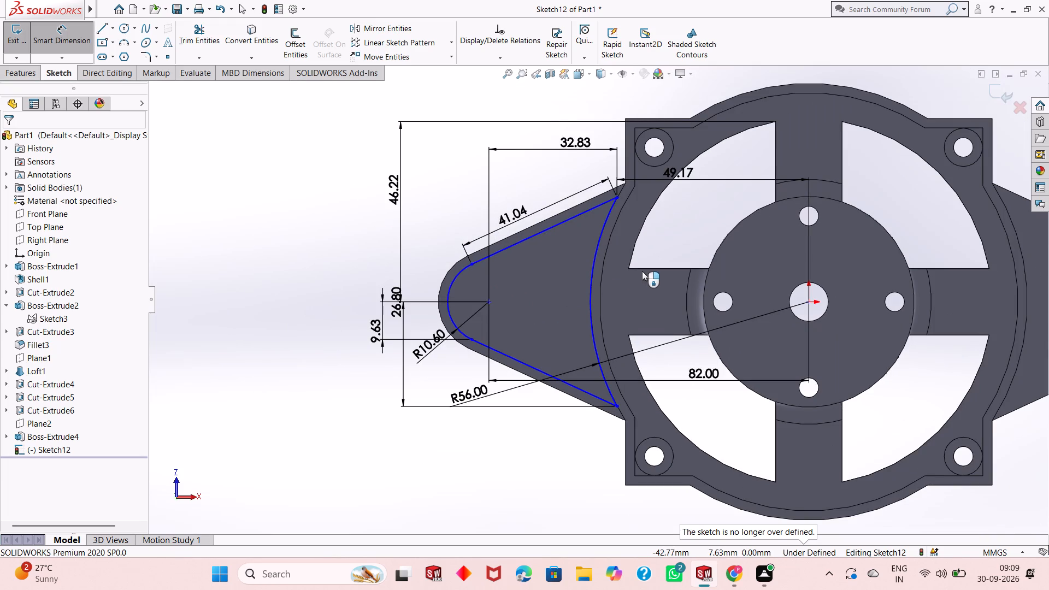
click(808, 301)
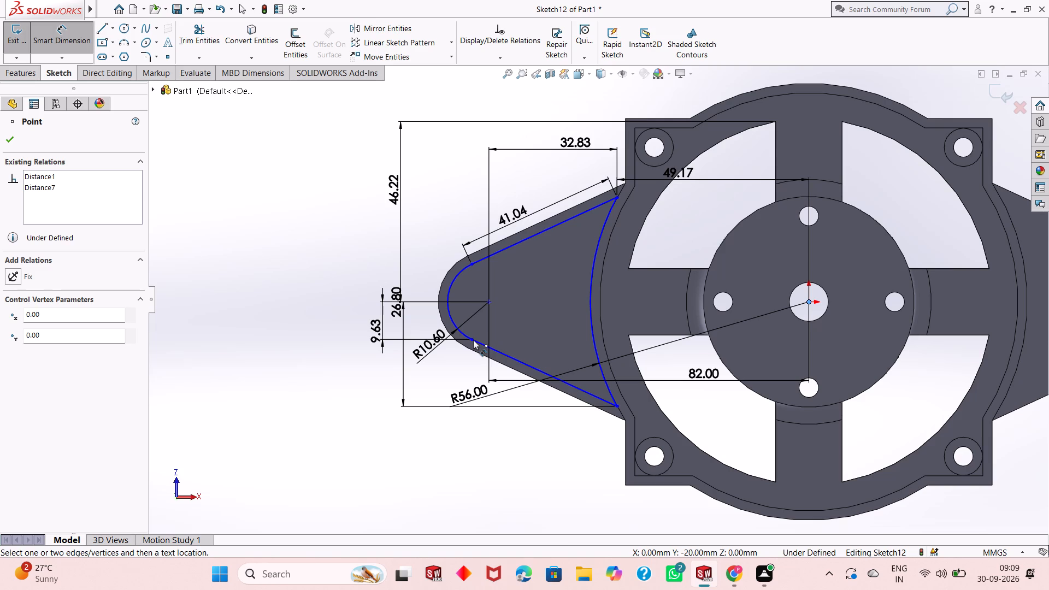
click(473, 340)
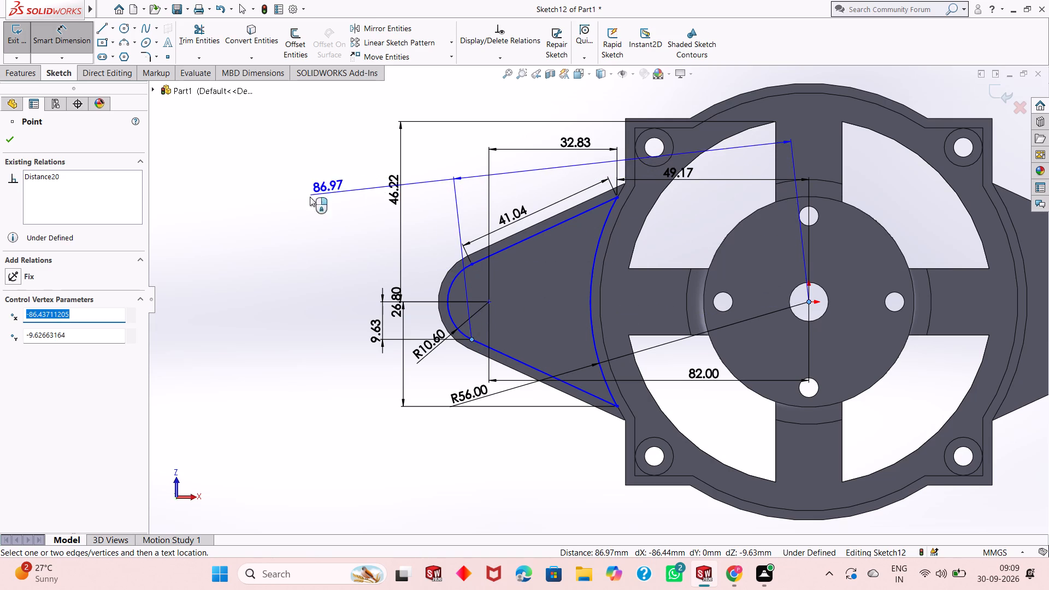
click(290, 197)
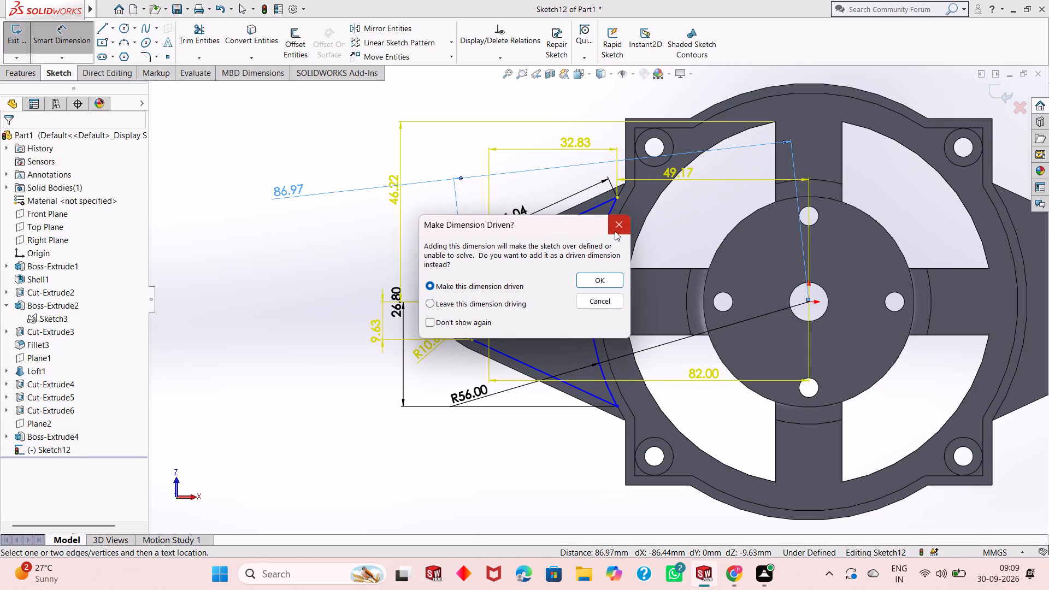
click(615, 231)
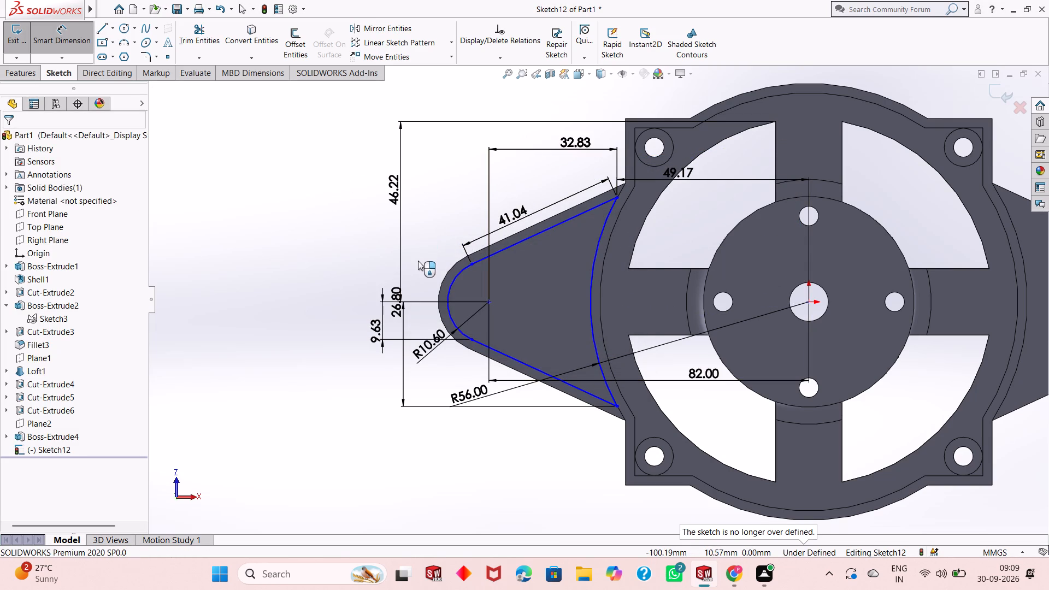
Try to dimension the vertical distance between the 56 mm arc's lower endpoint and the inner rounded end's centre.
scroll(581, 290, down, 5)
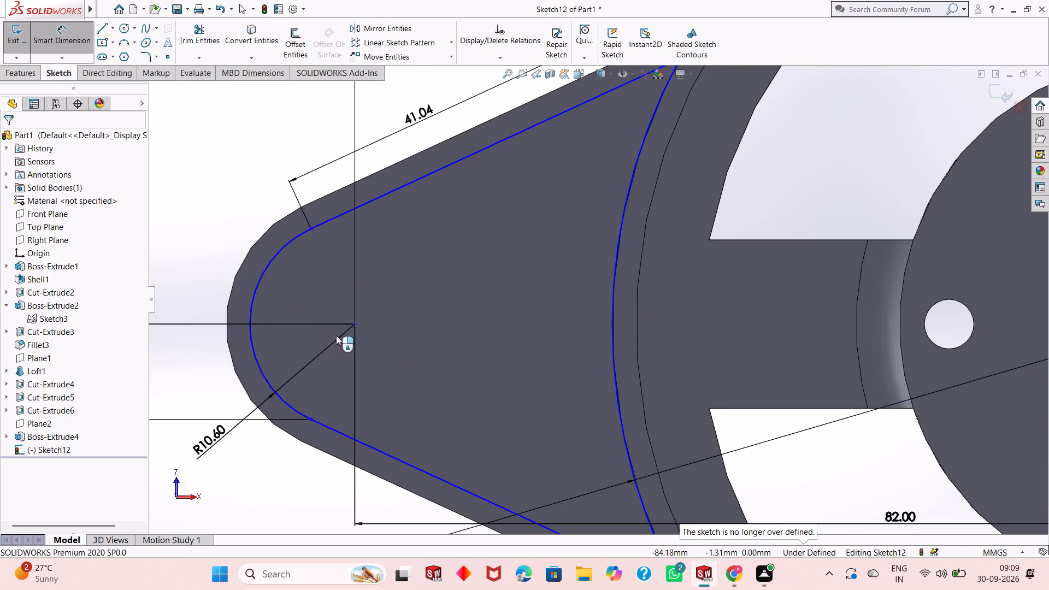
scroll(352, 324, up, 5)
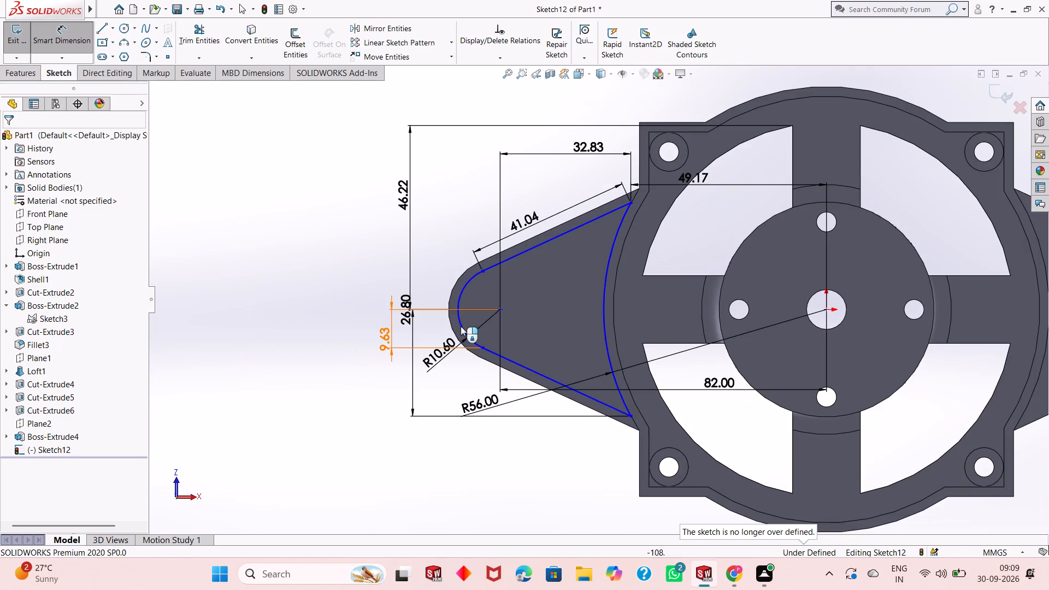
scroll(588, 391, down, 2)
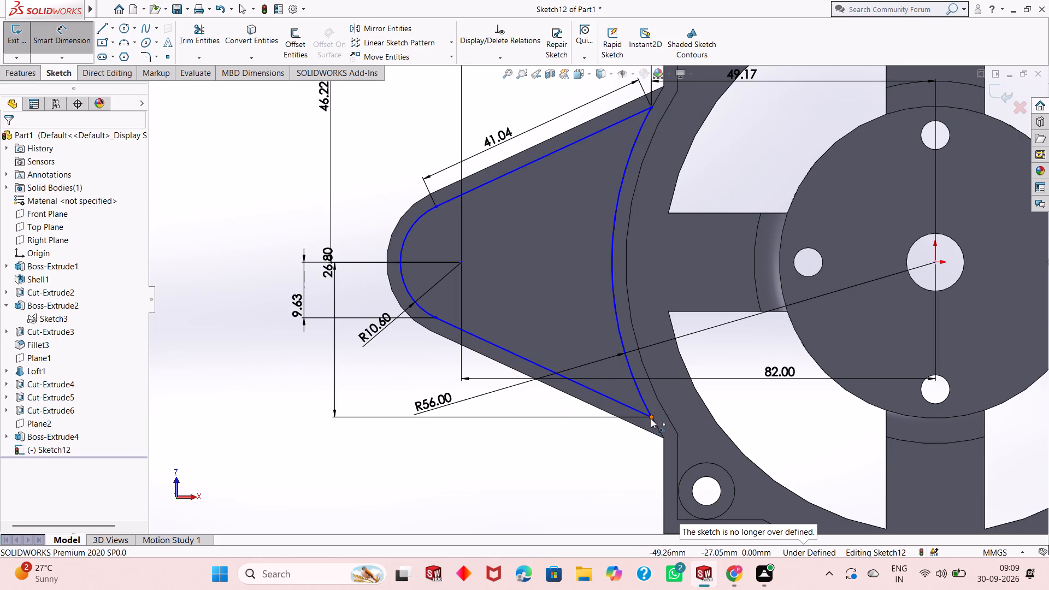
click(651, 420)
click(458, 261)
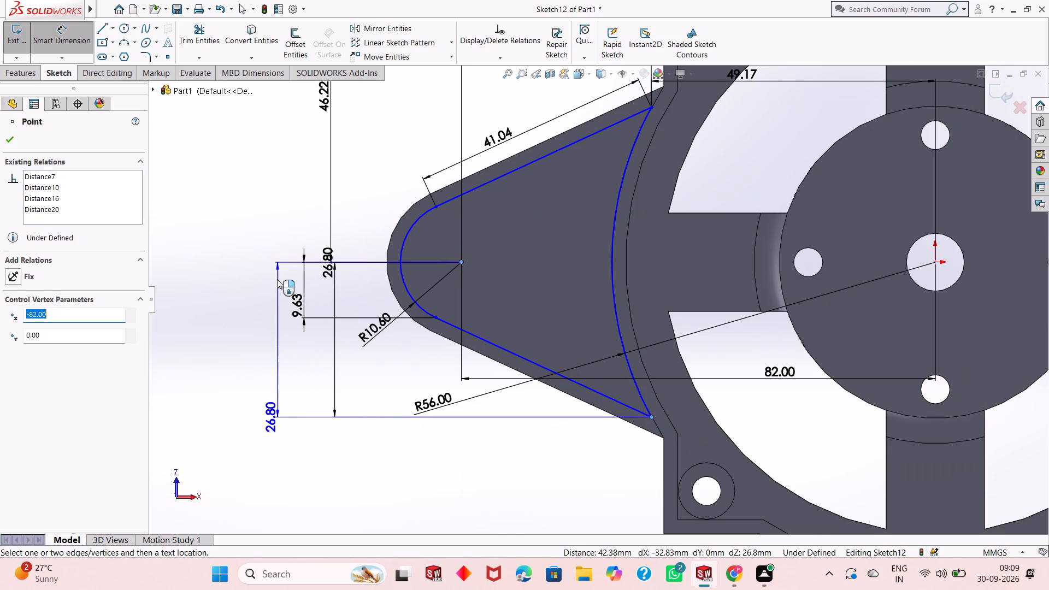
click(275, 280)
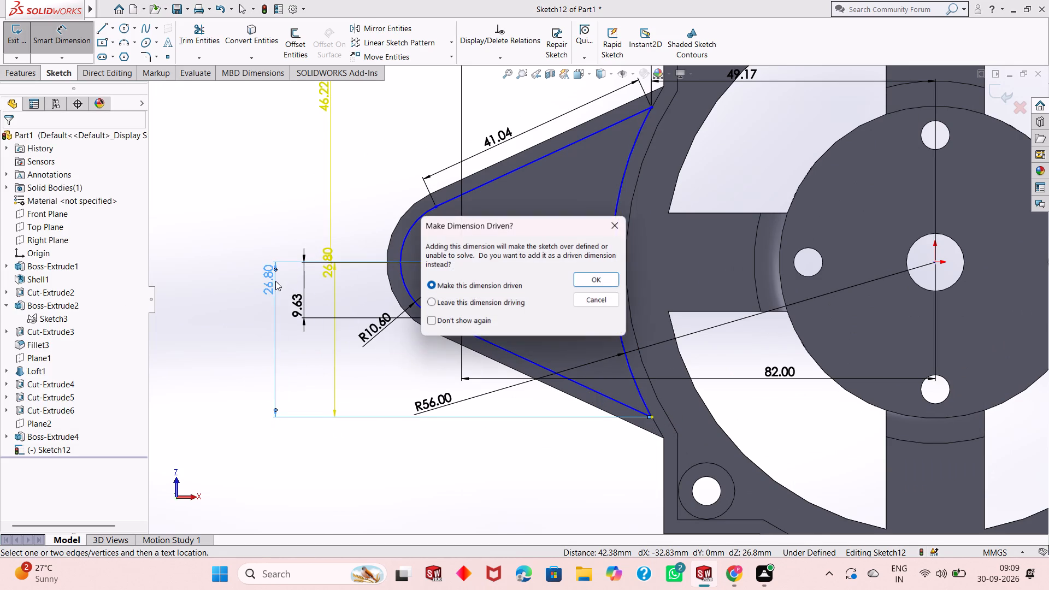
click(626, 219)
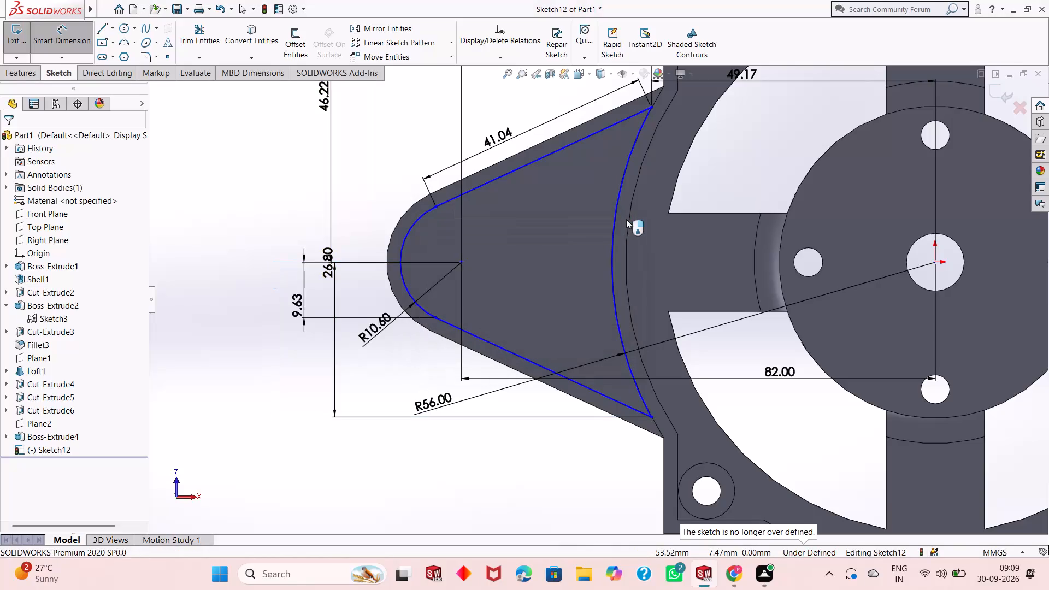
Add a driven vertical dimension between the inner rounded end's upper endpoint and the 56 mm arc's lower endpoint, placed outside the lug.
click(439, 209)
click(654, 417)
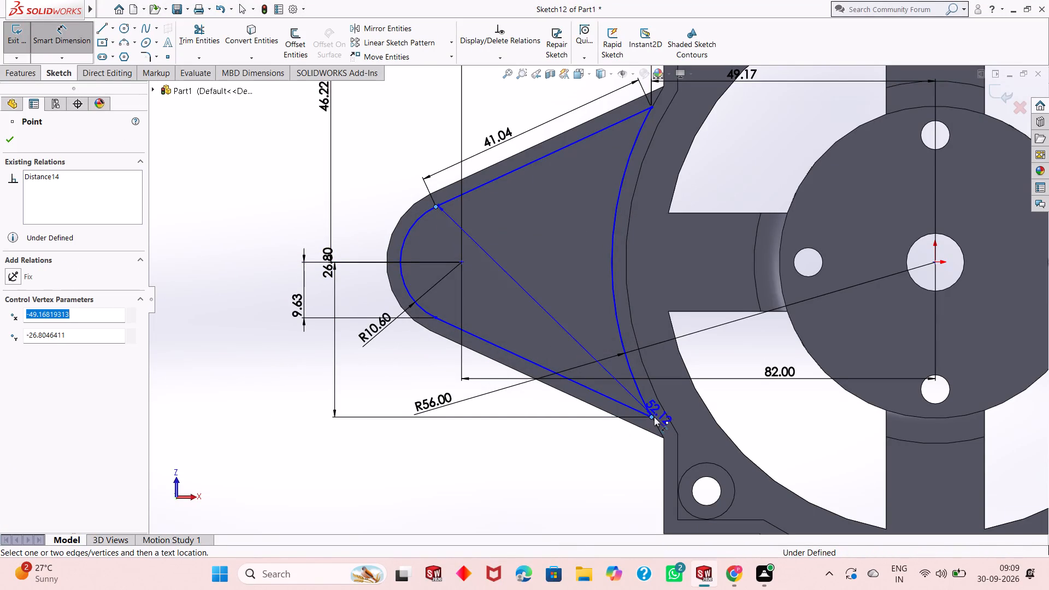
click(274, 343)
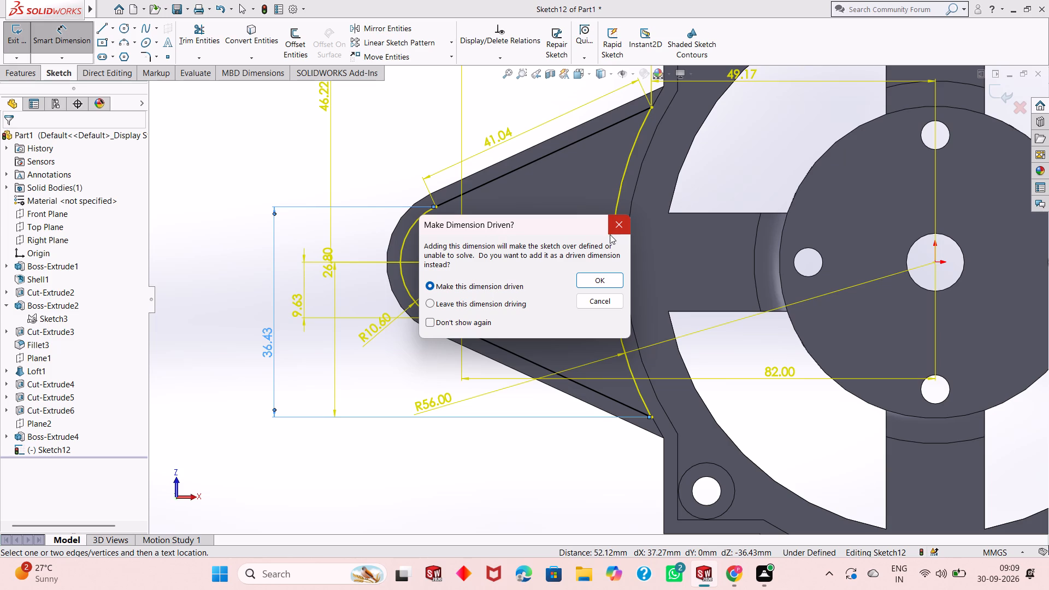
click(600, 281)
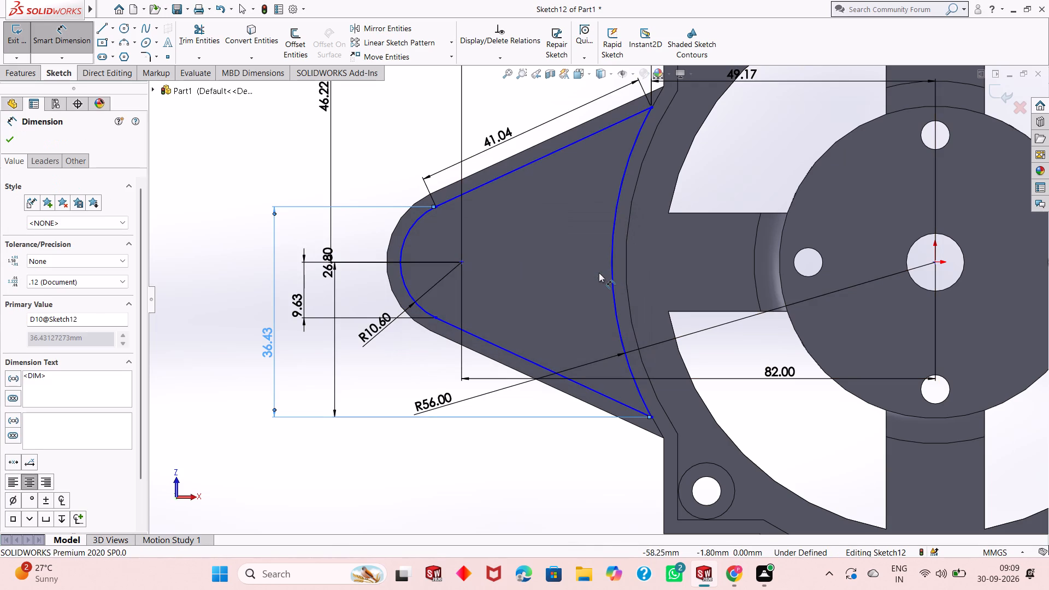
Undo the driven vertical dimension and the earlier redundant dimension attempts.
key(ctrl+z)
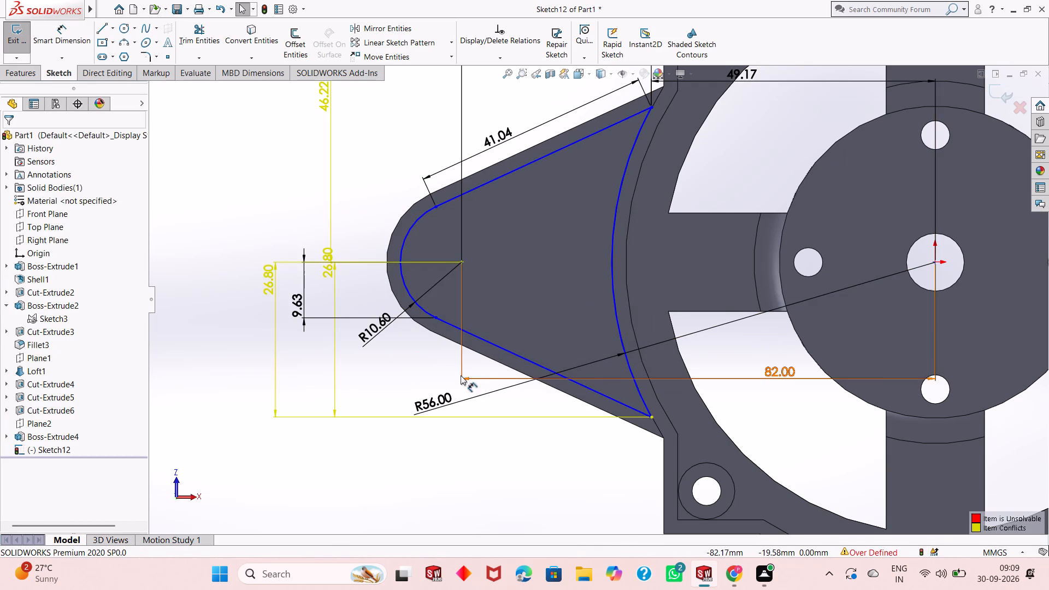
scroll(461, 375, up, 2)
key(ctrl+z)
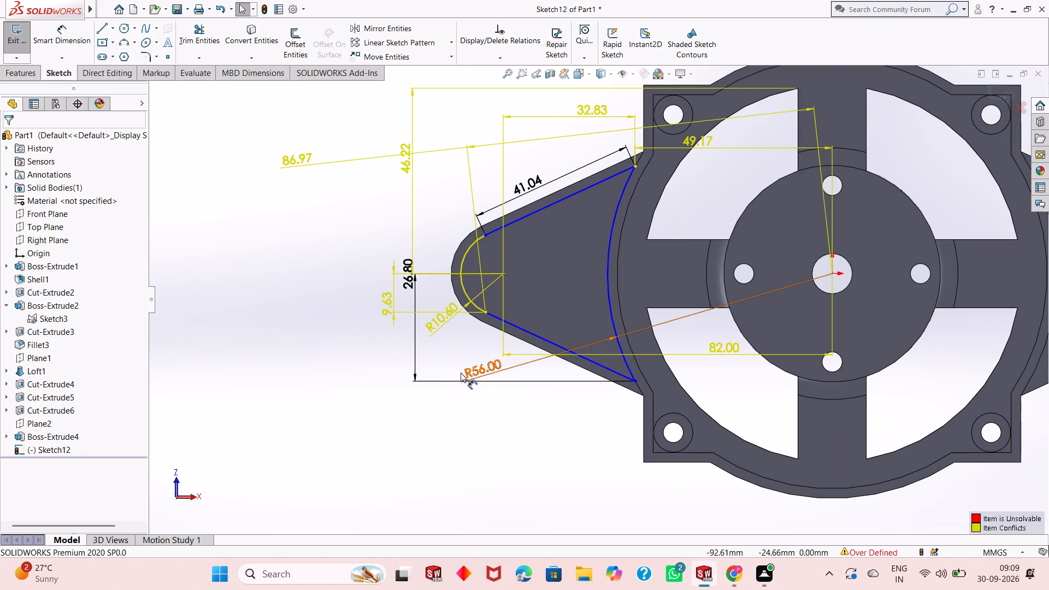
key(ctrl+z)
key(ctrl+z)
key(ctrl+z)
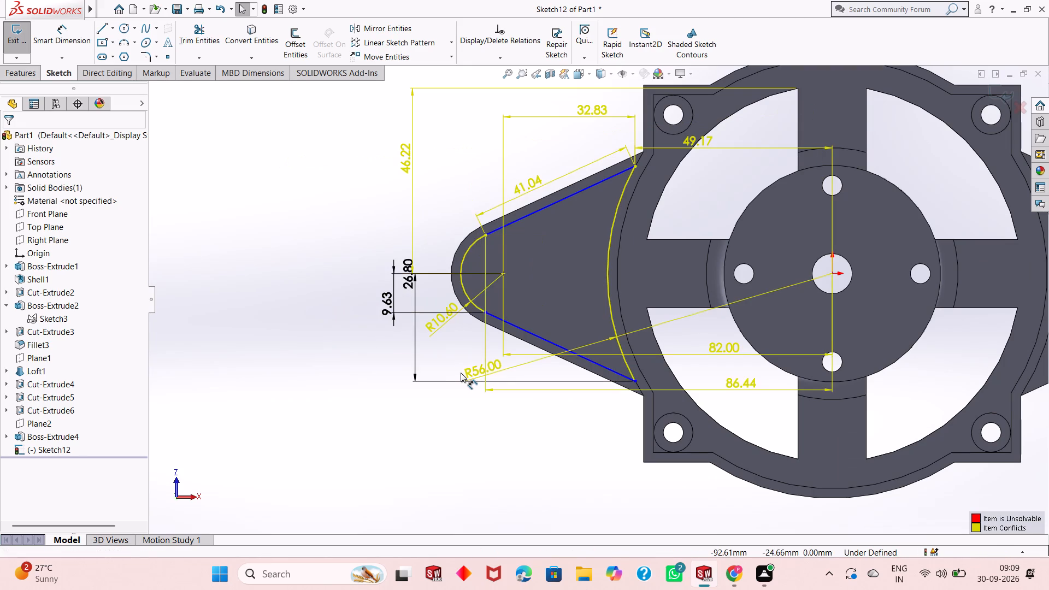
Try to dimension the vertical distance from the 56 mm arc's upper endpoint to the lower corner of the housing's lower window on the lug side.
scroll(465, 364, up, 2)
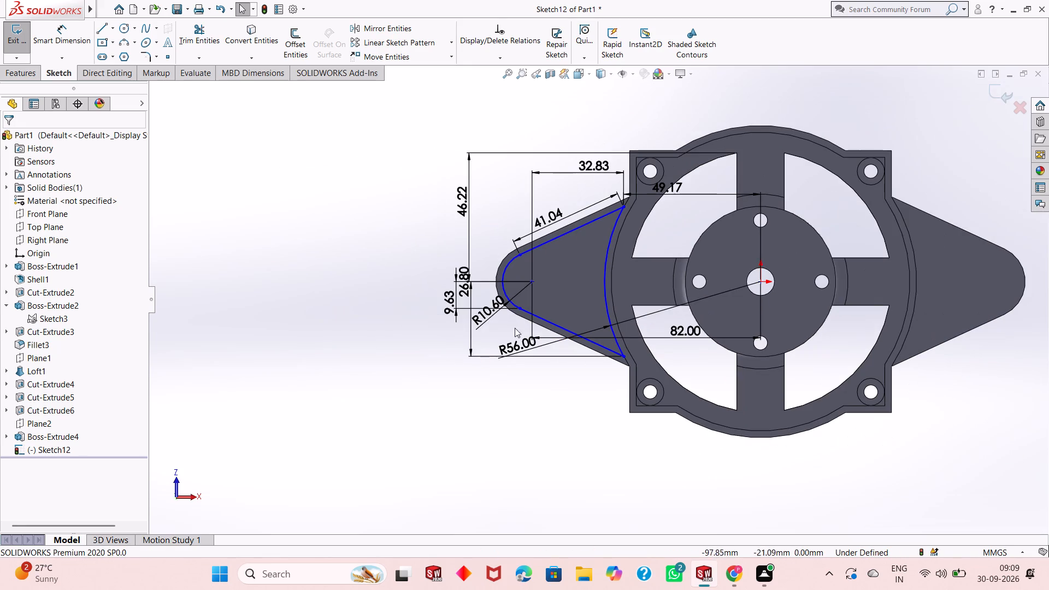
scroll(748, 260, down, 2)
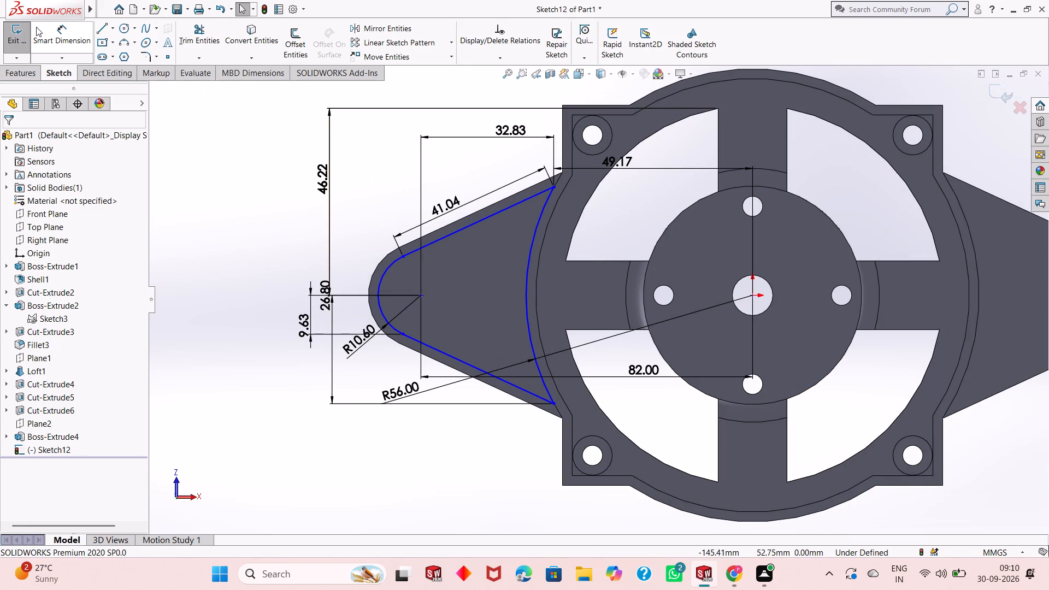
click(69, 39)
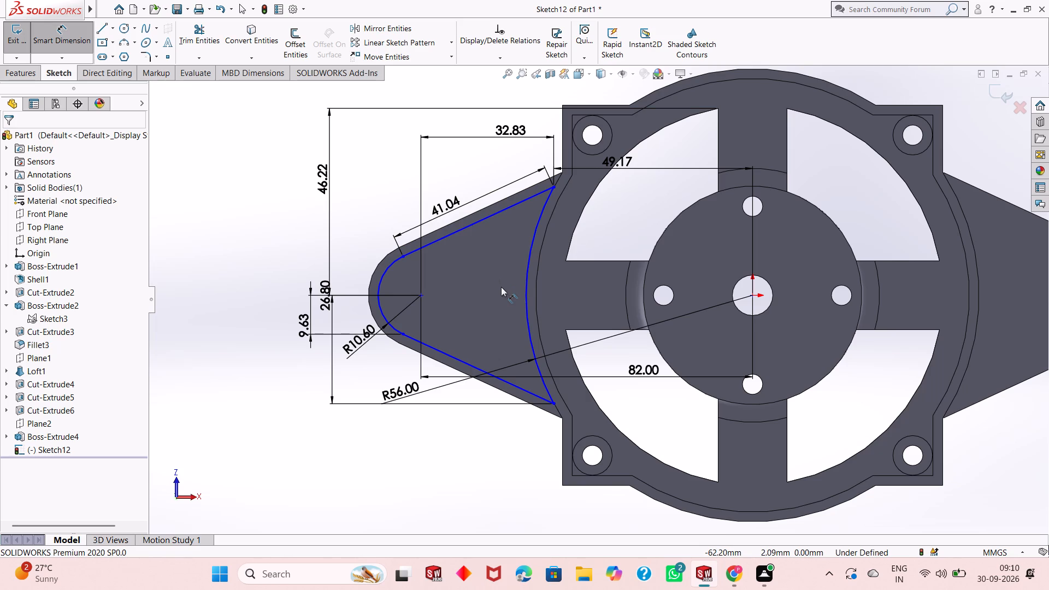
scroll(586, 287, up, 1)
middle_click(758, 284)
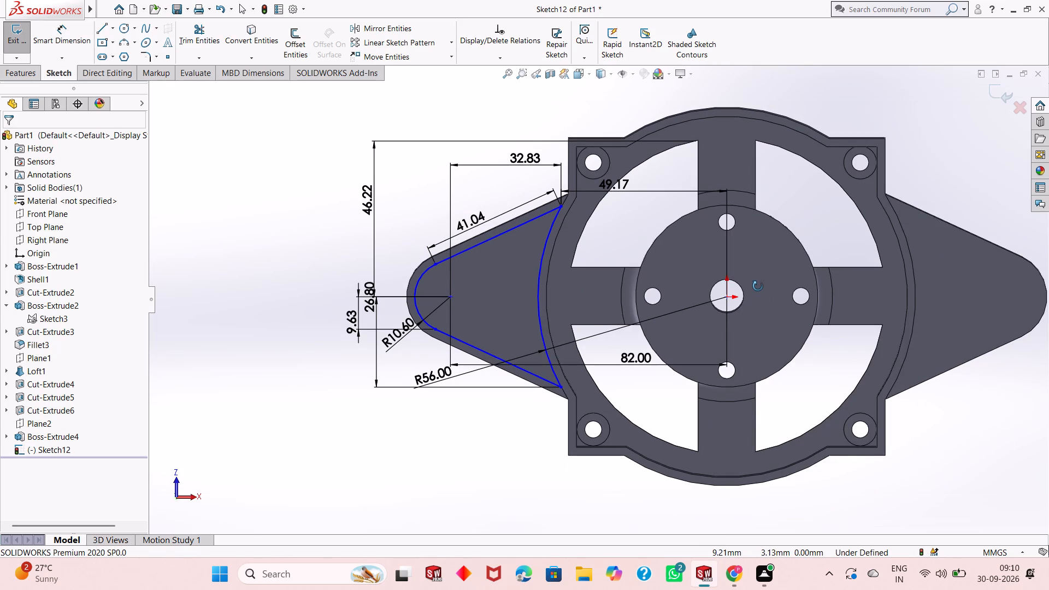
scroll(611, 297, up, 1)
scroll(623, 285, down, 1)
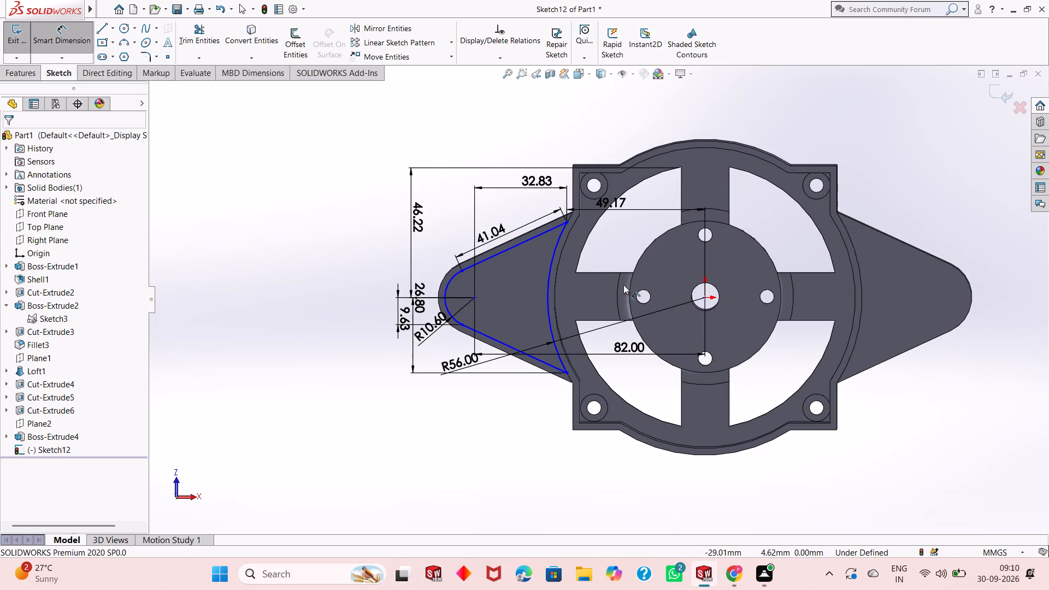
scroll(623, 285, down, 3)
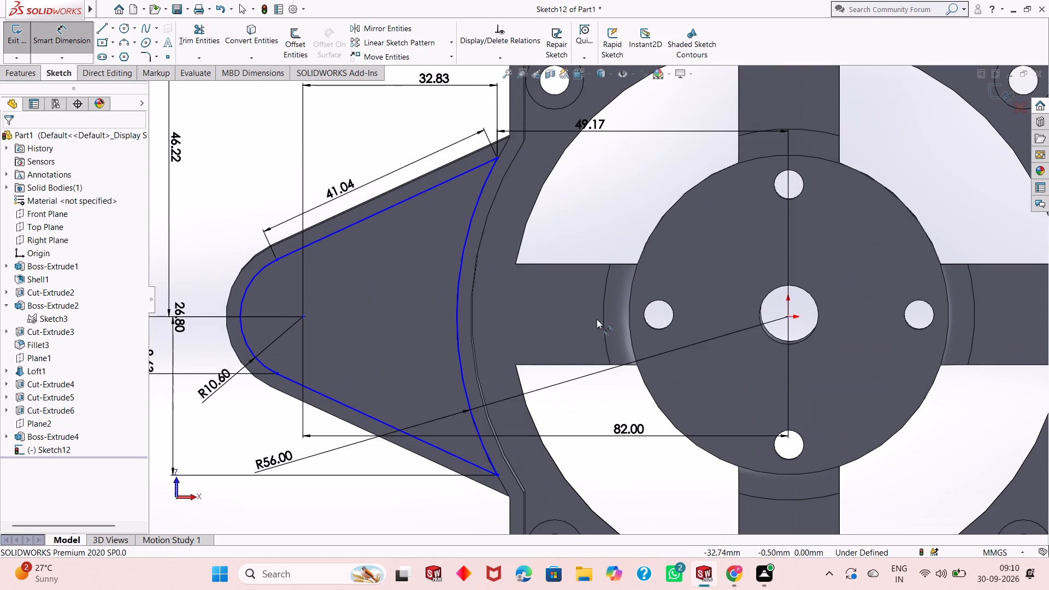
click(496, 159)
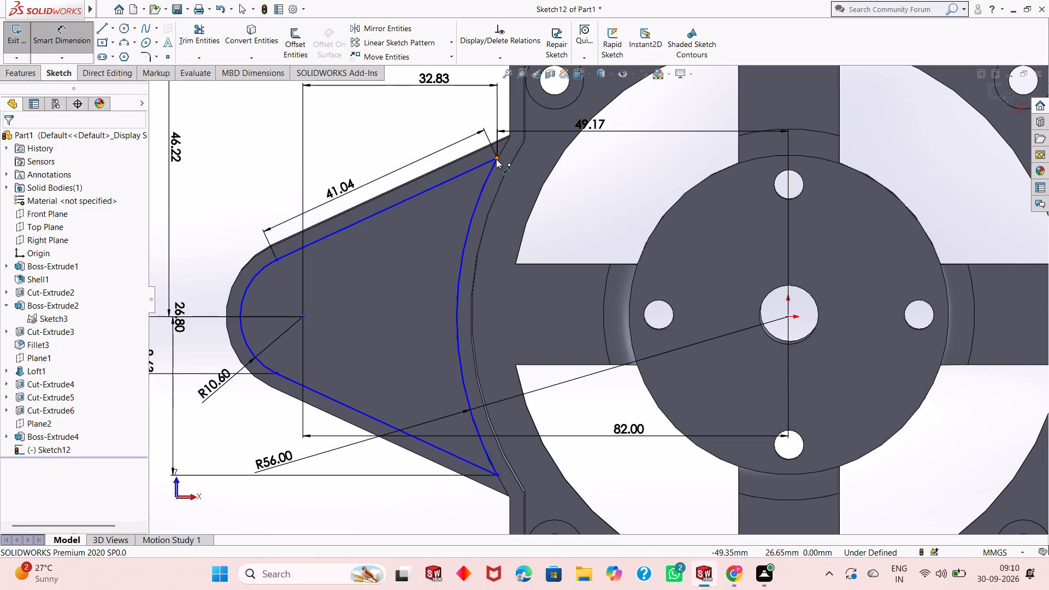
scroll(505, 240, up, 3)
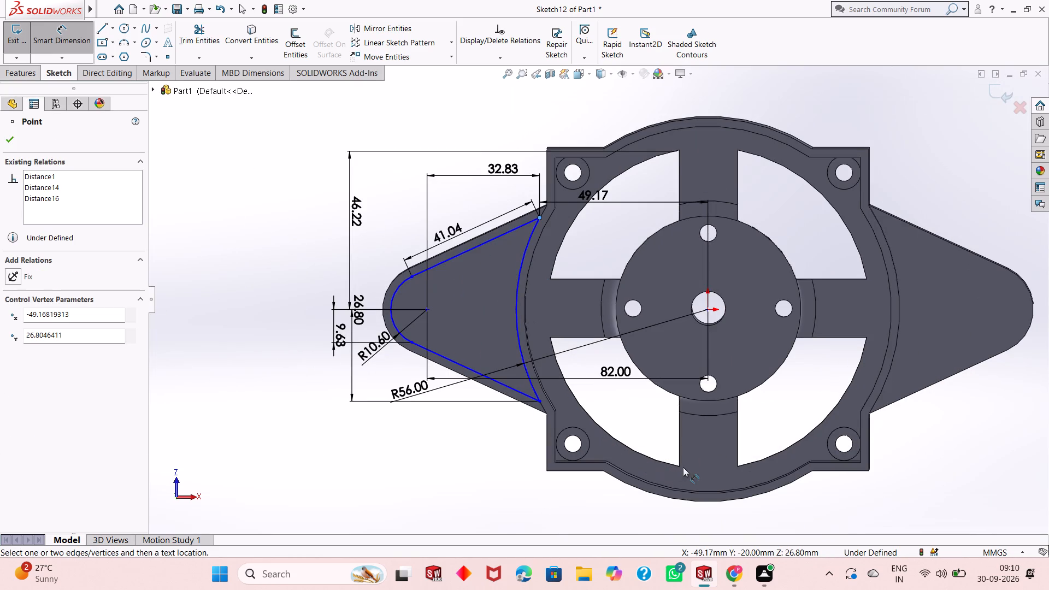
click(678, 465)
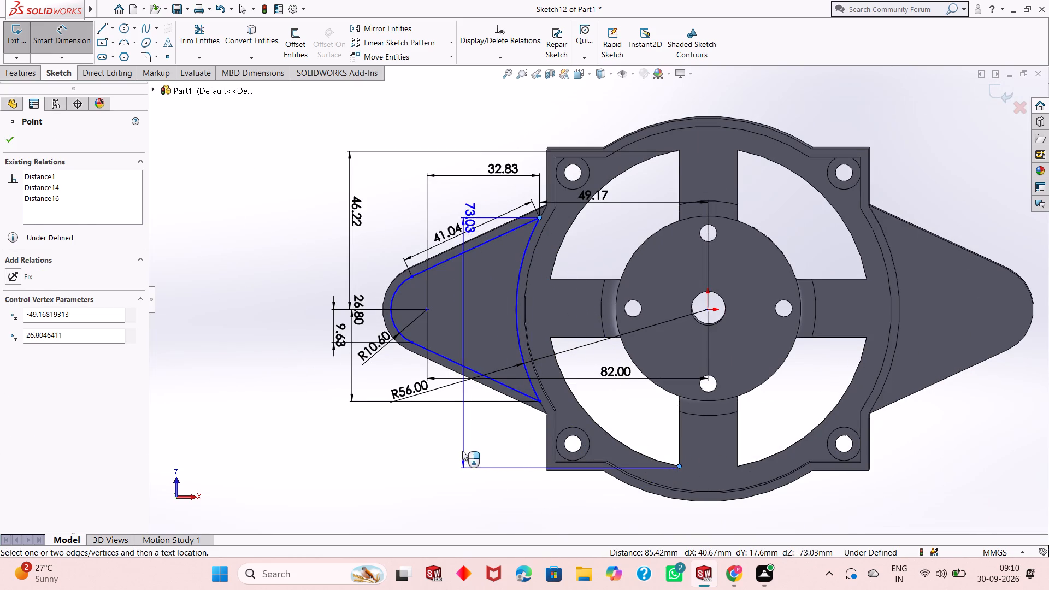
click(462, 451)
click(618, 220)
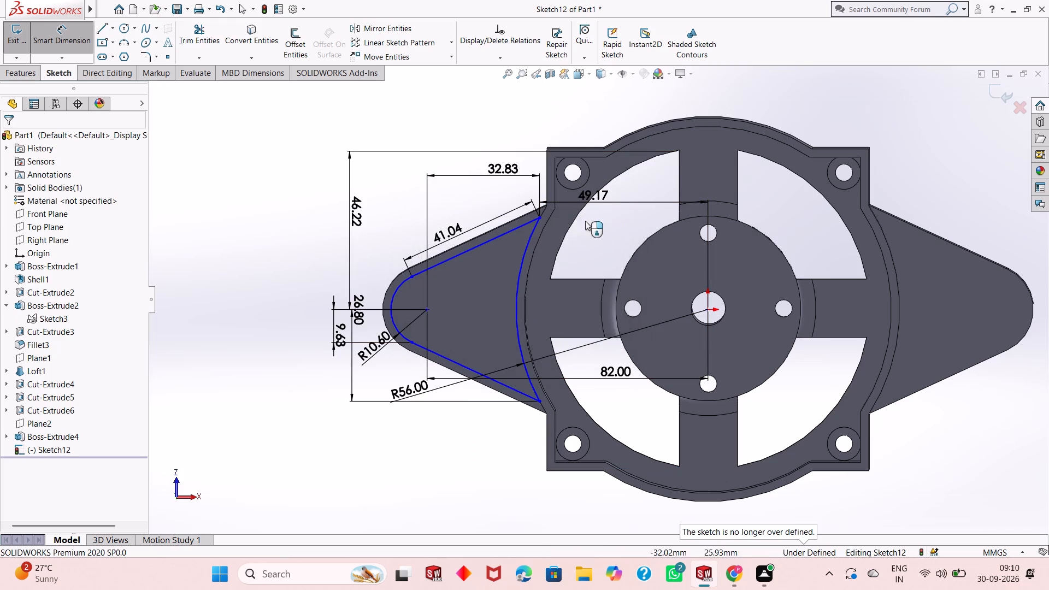
Dimension the horizontal distance from the 56 mm arc's lower endpoint to the origin, placed below the 82 mm dimension.
click(540, 216)
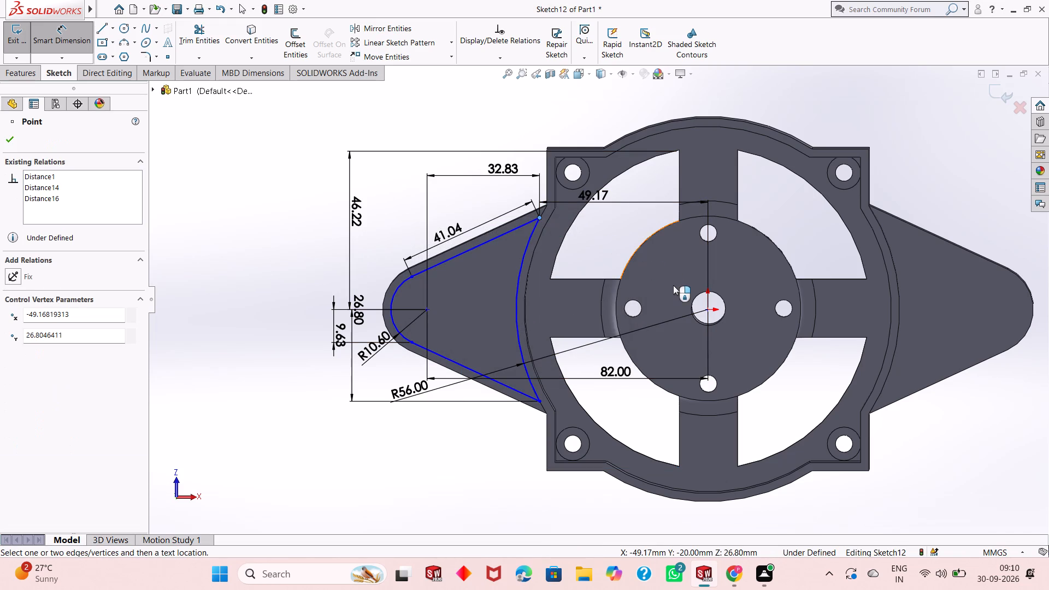
key(Escape)
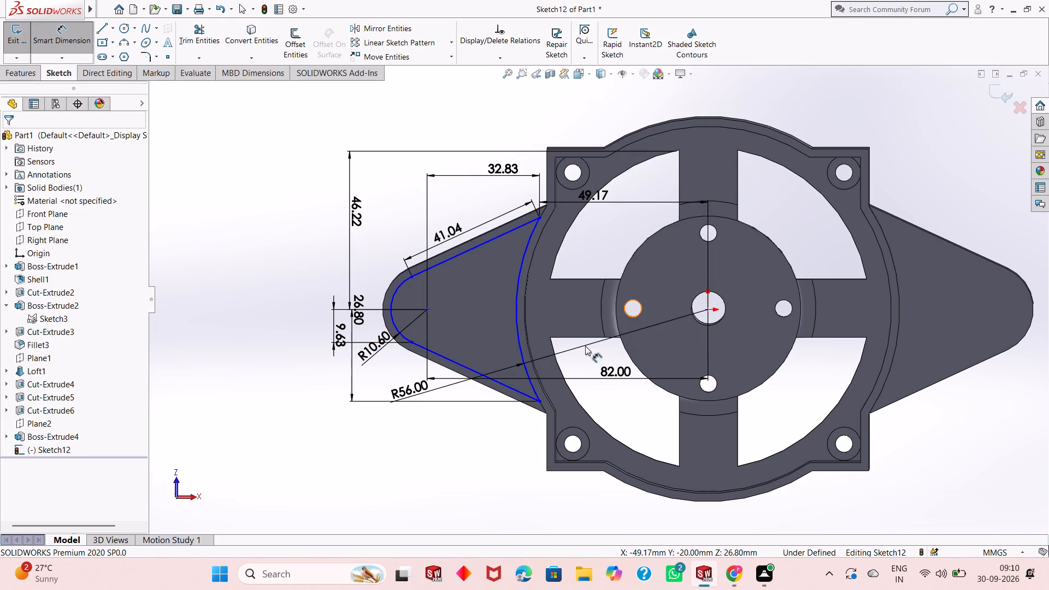
click(542, 403)
click(707, 306)
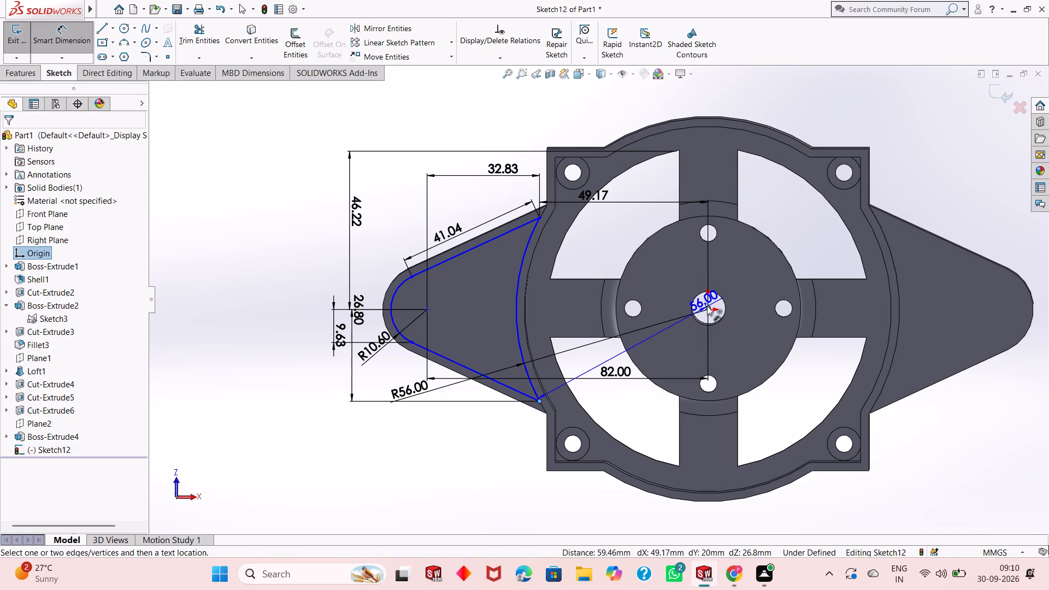
click(629, 415)
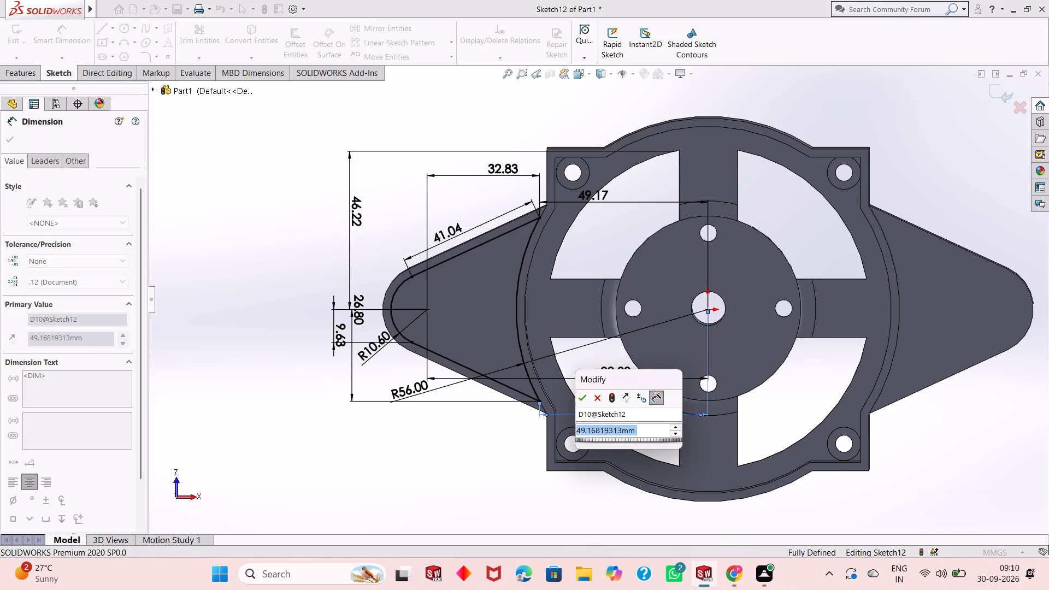
click(581, 402)
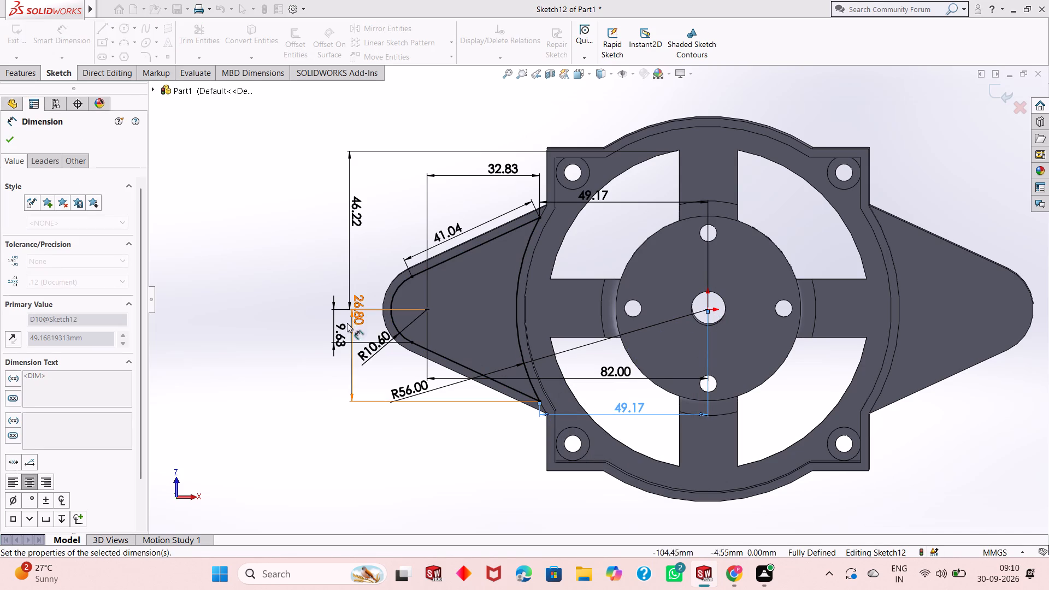
right_click(168, 177)
click(235, 210)
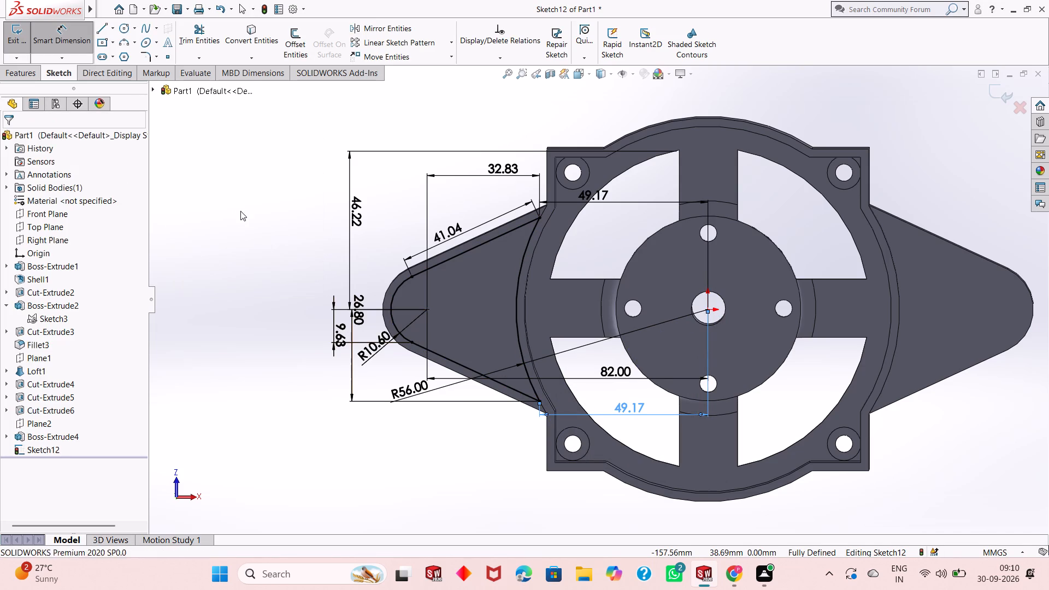
Convert the outer edges of the undimensioned +X lug, both tapered sides and the rounded end, into sketch entities.
scroll(600, 312, up, 1)
scroll(818, 351, down, 1)
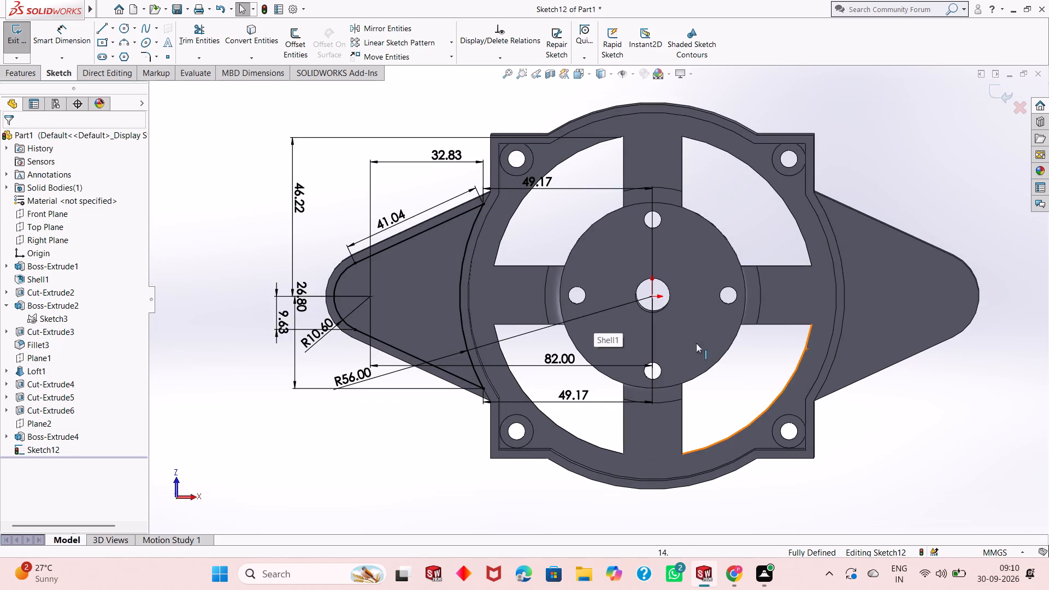
scroll(658, 342, up, 1)
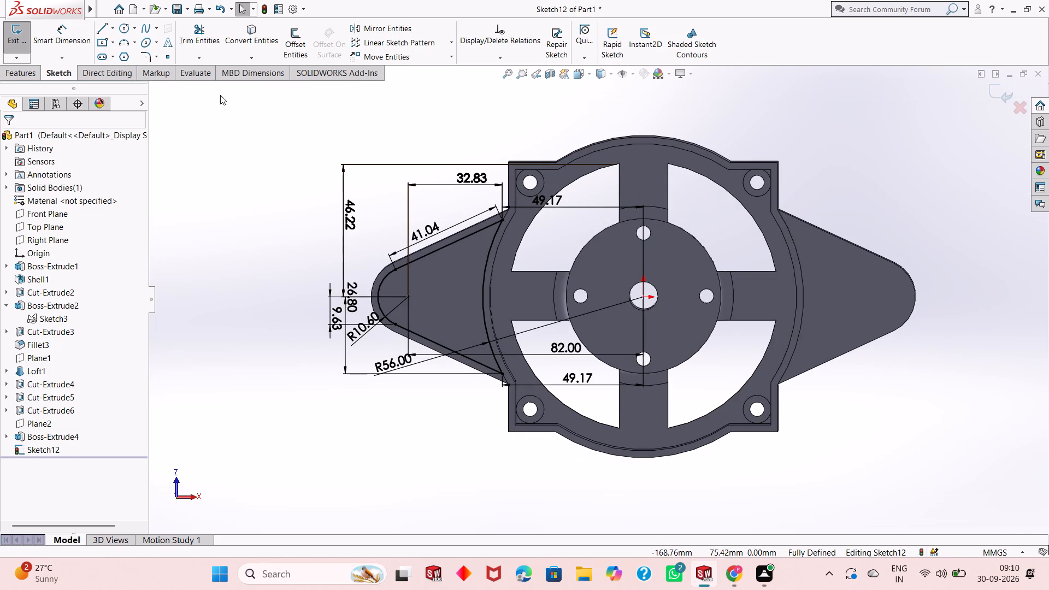
scroll(547, 275, up, 1)
scroll(899, 279, down, 2)
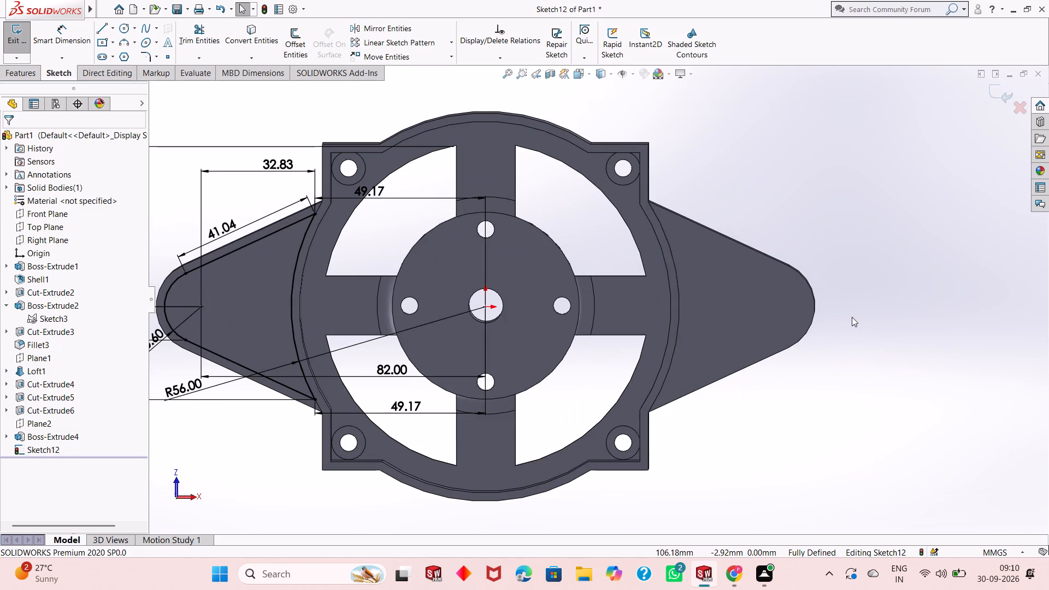
scroll(850, 317, down, 1)
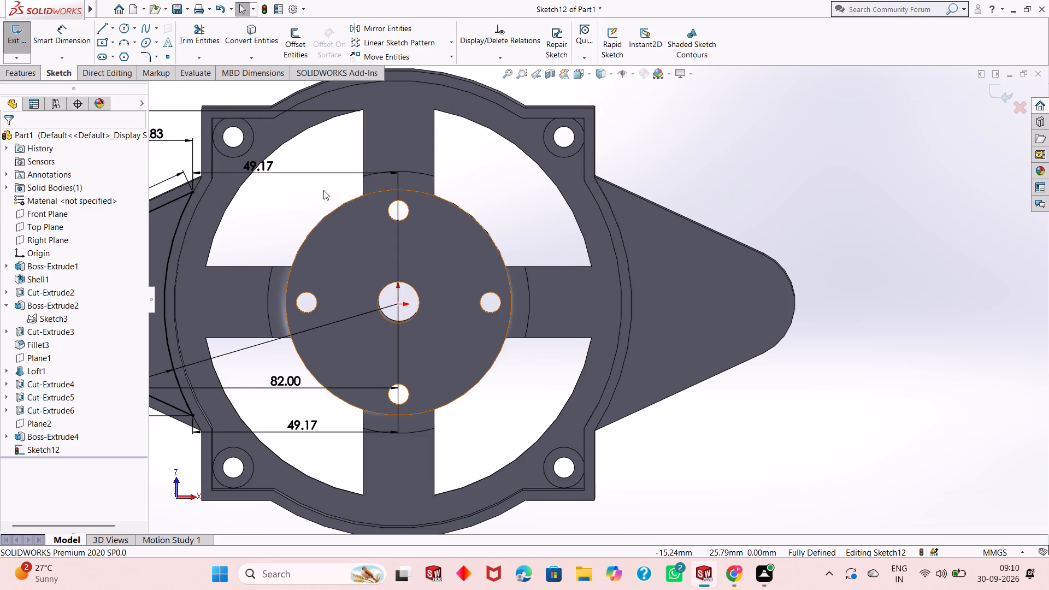
click(260, 32)
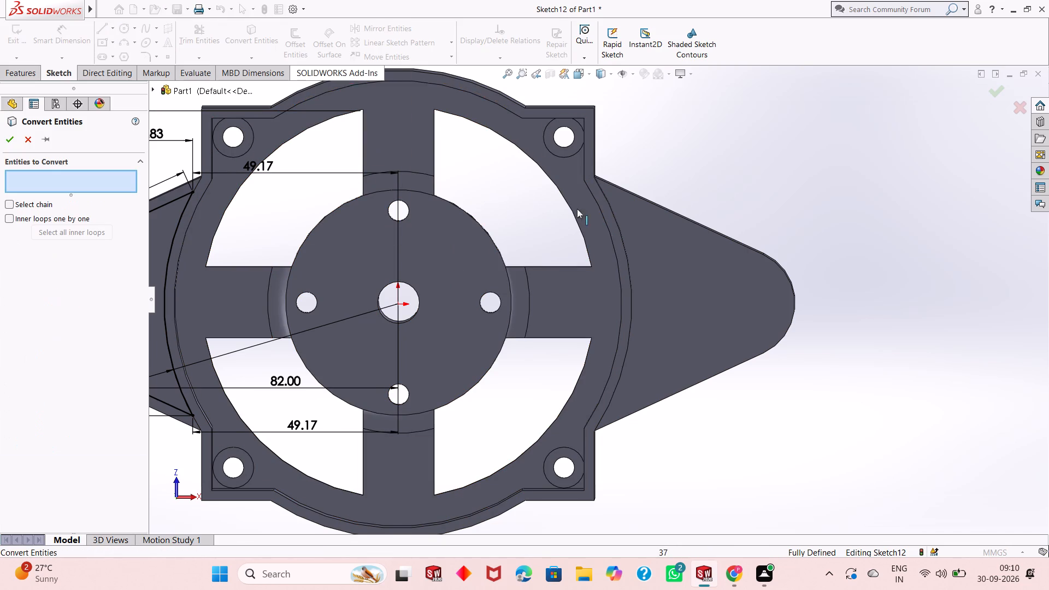
click(655, 206)
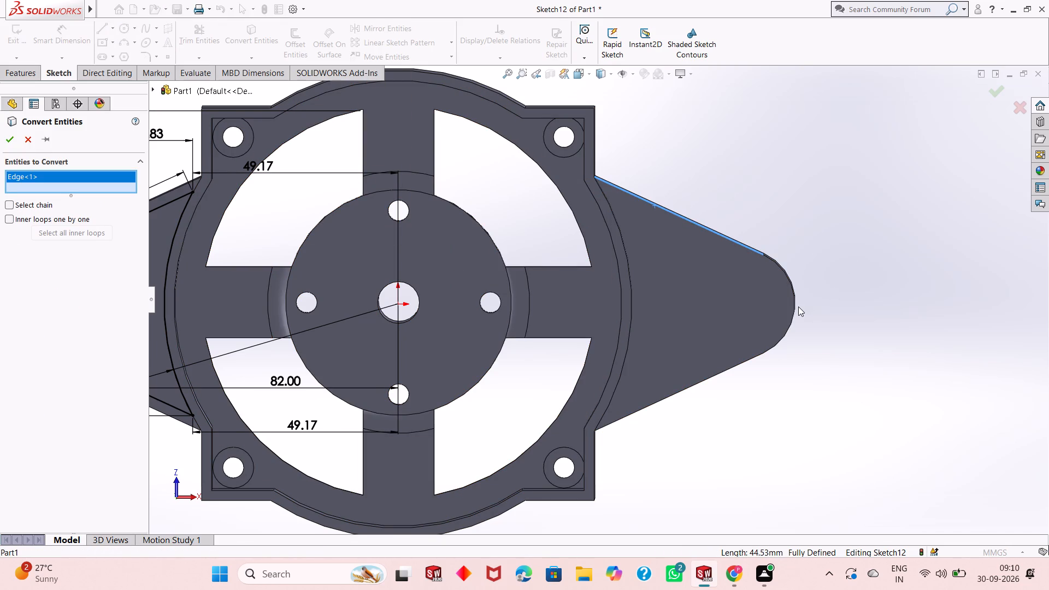
click(795, 308)
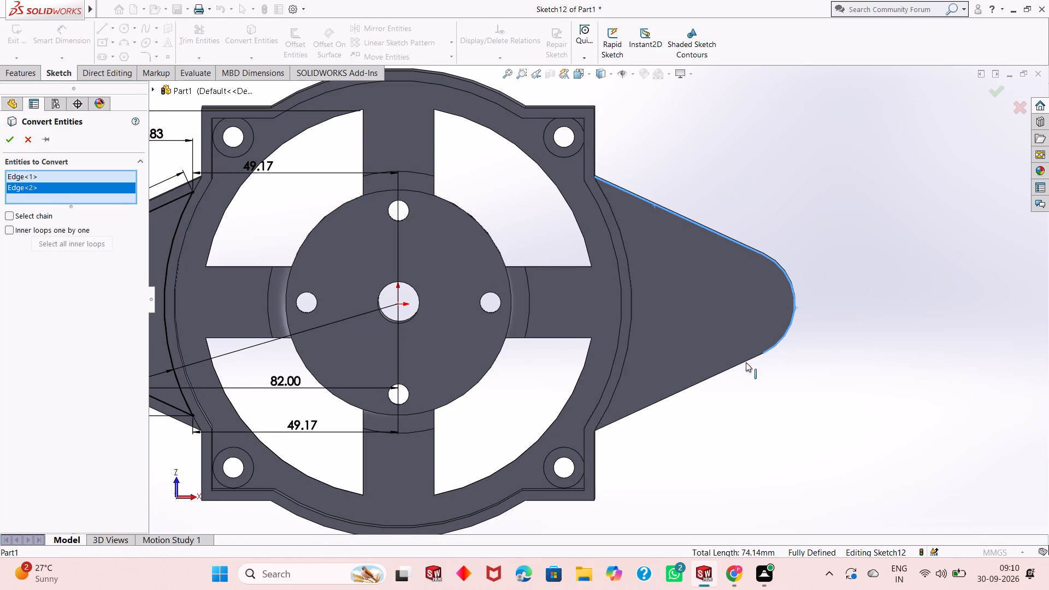
click(741, 363)
click(3, 143)
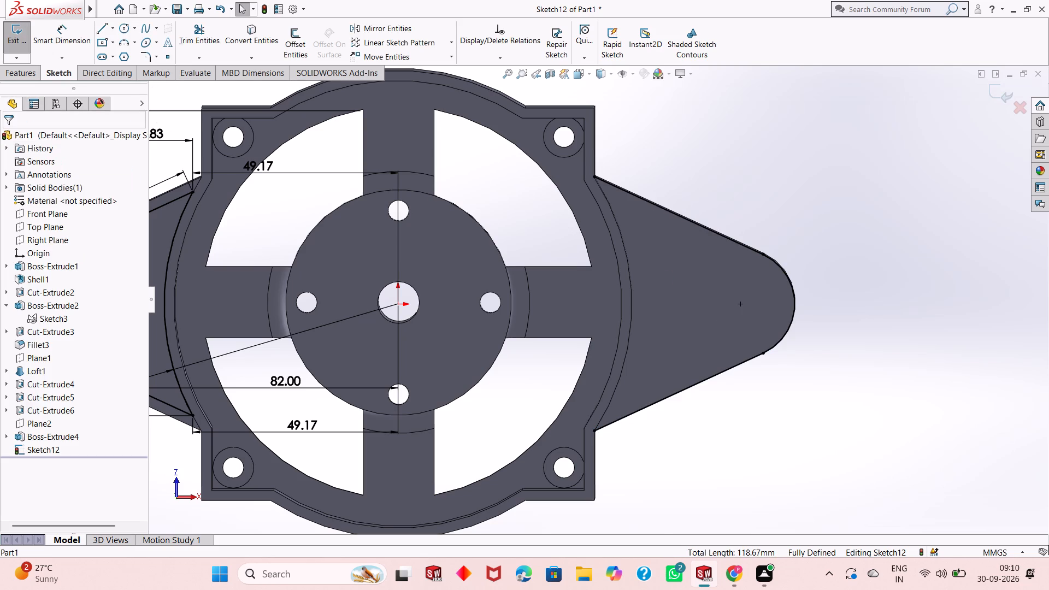
Offset the converted +X lug outline inward by 2.40 mm as a chain.
click(283, 44)
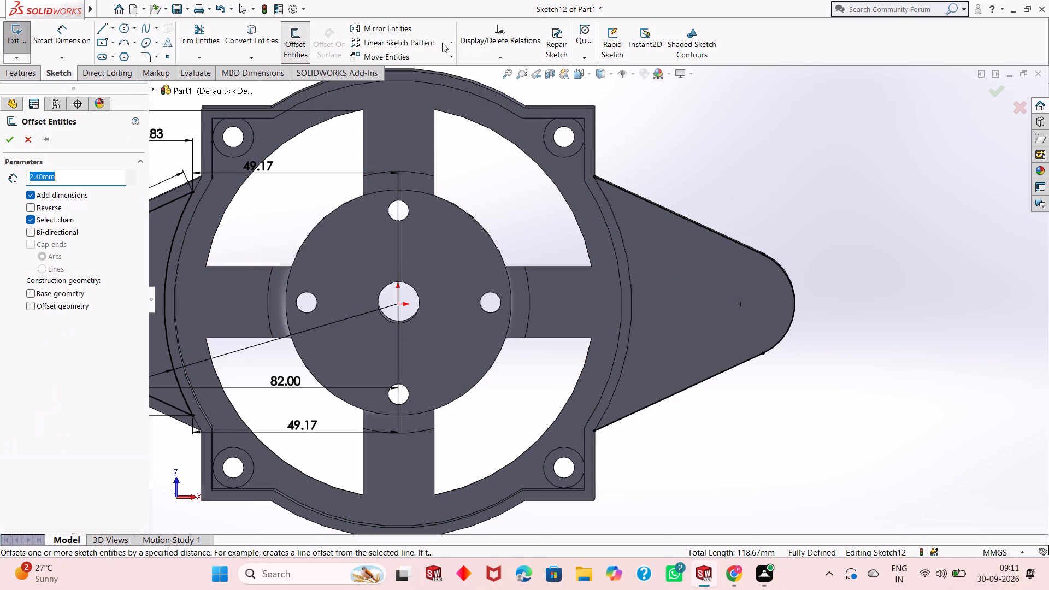
click(681, 213)
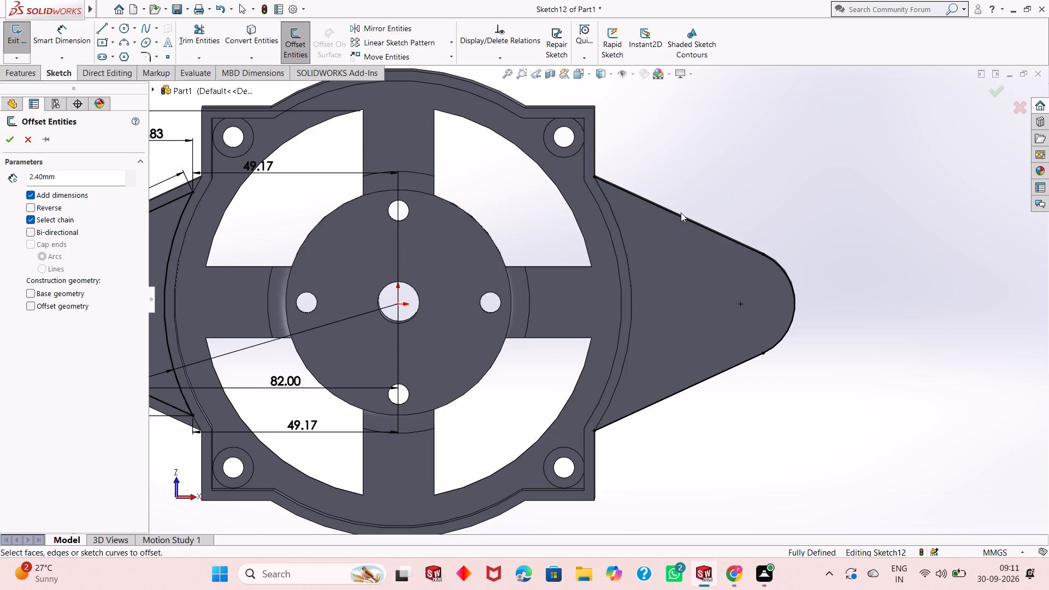
click(682, 214)
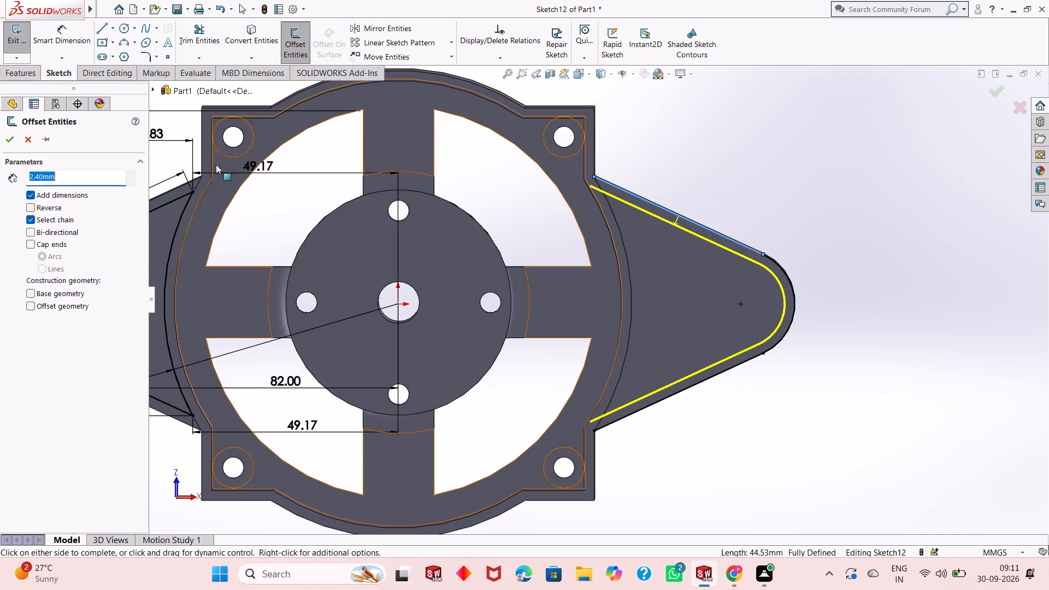
click(14, 140)
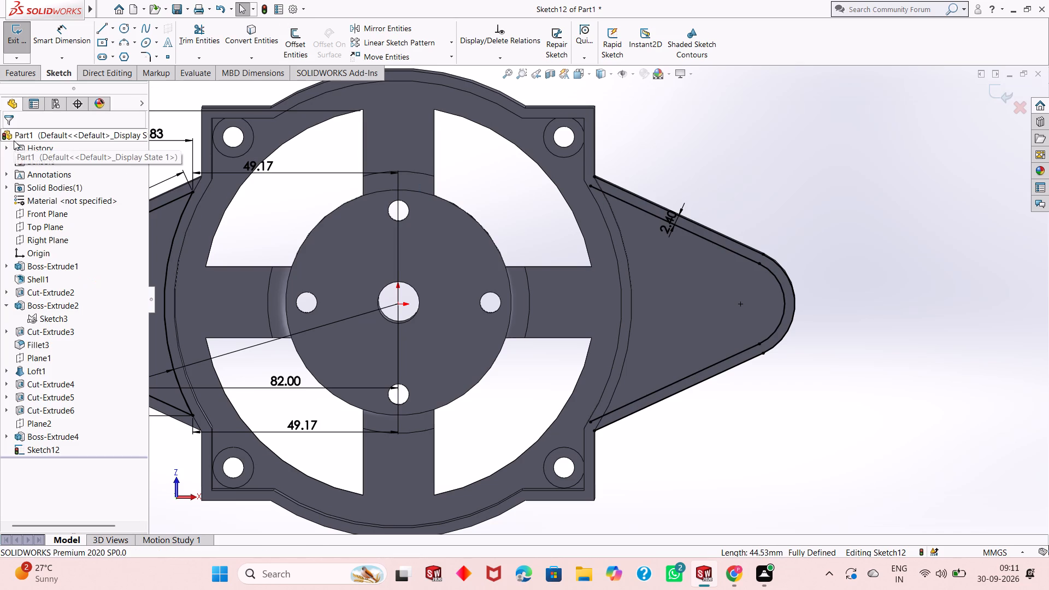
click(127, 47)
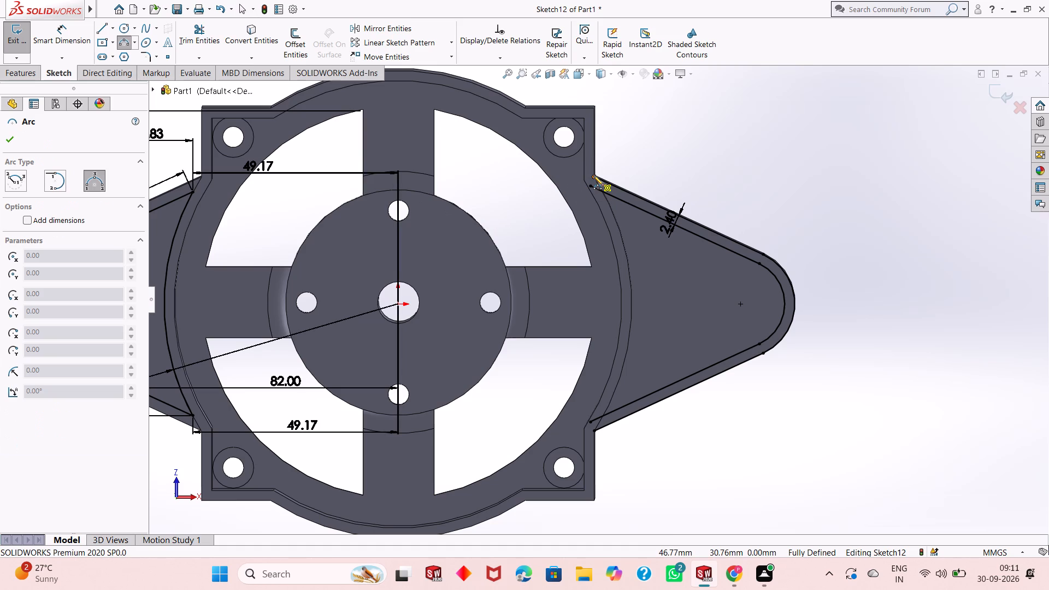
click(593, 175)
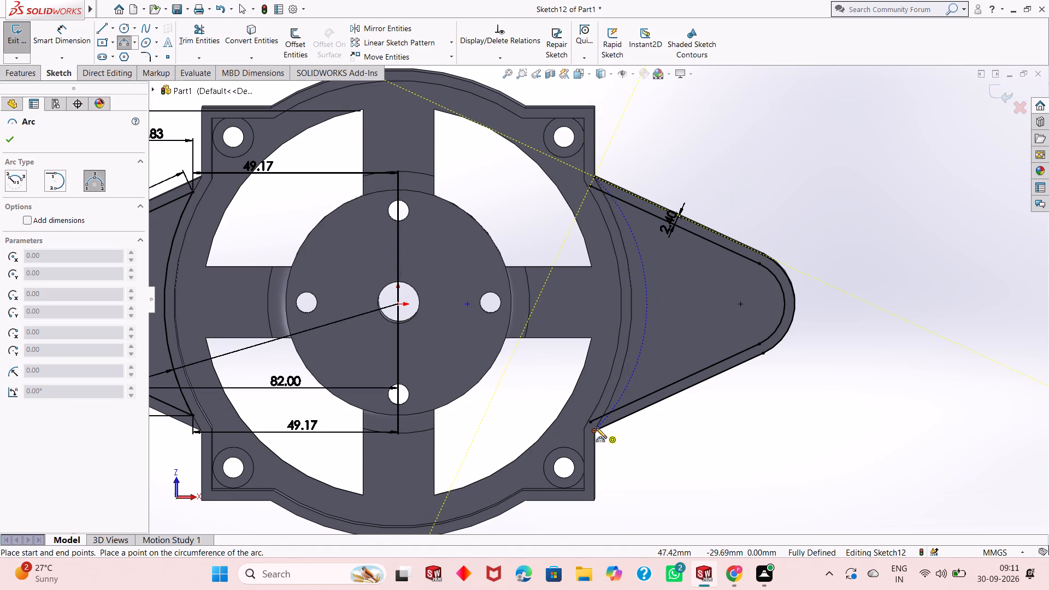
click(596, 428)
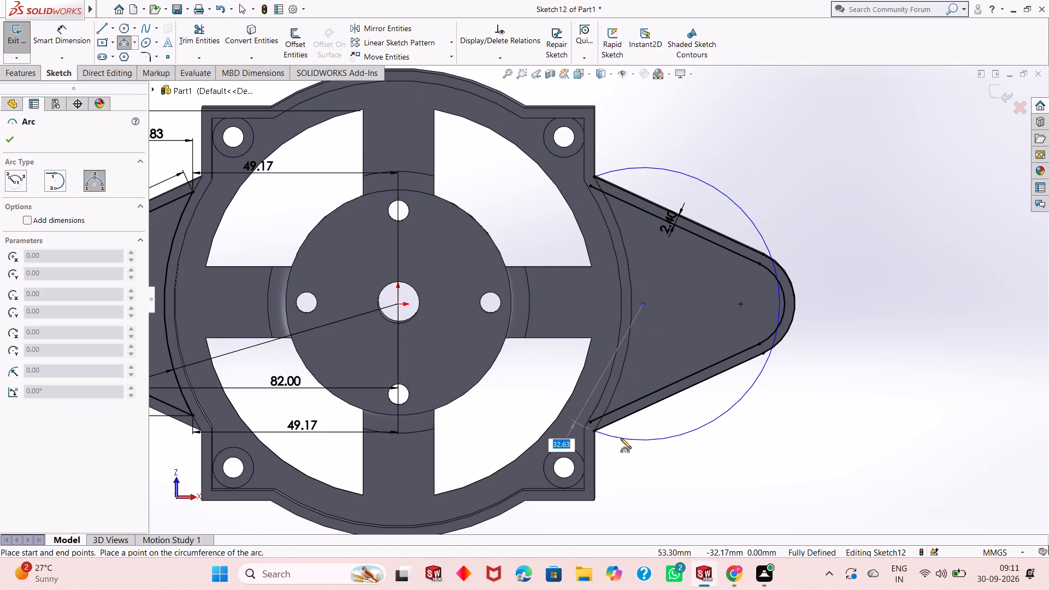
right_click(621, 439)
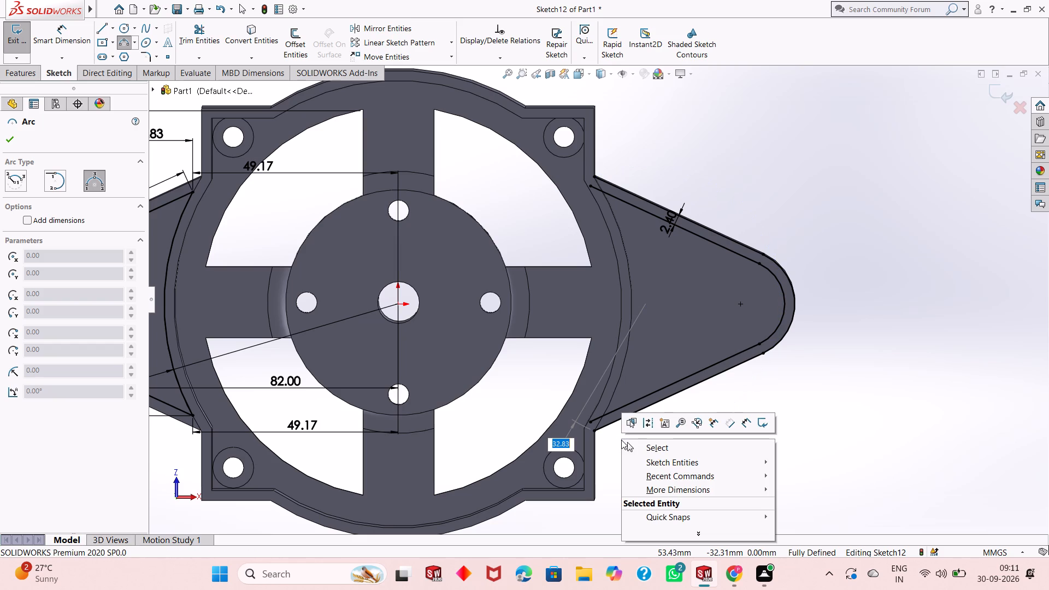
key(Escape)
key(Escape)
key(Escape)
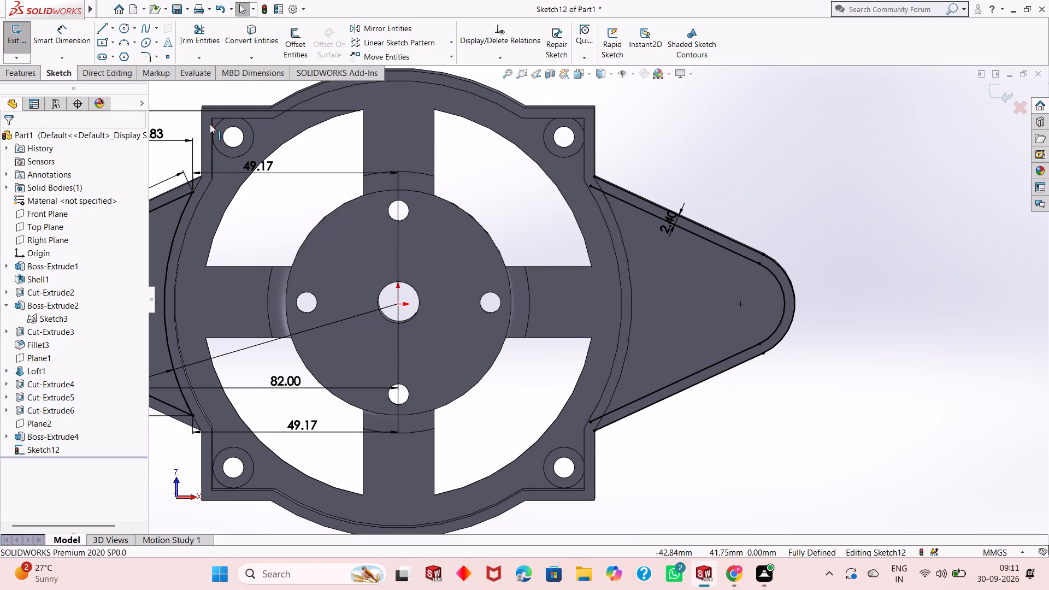
Draw a three-point arc of 56 mm radius between the +X lug's two root corners, following the housing's round wall.
click(128, 44)
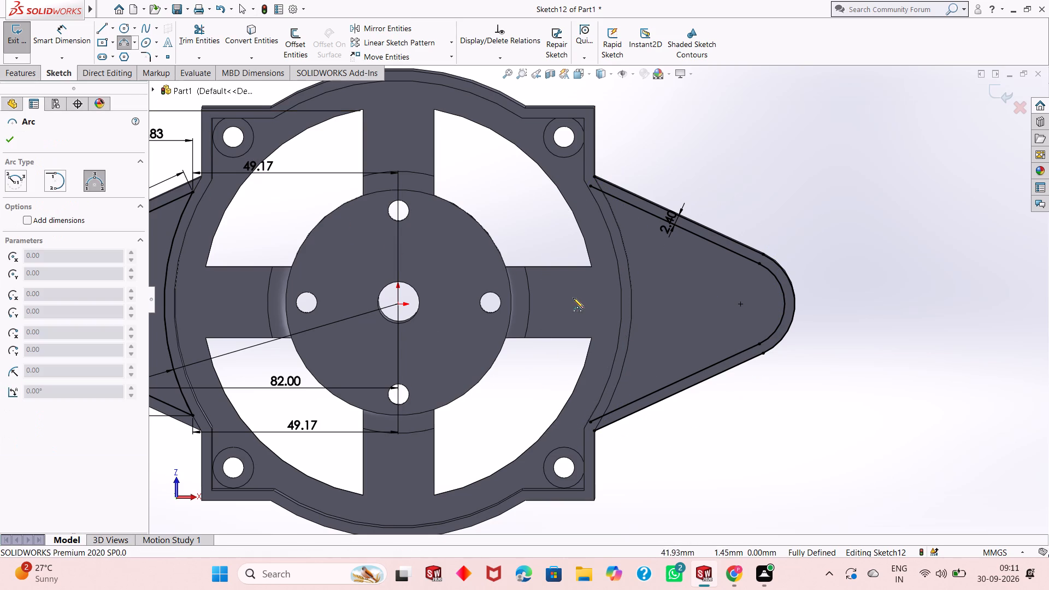
click(594, 175)
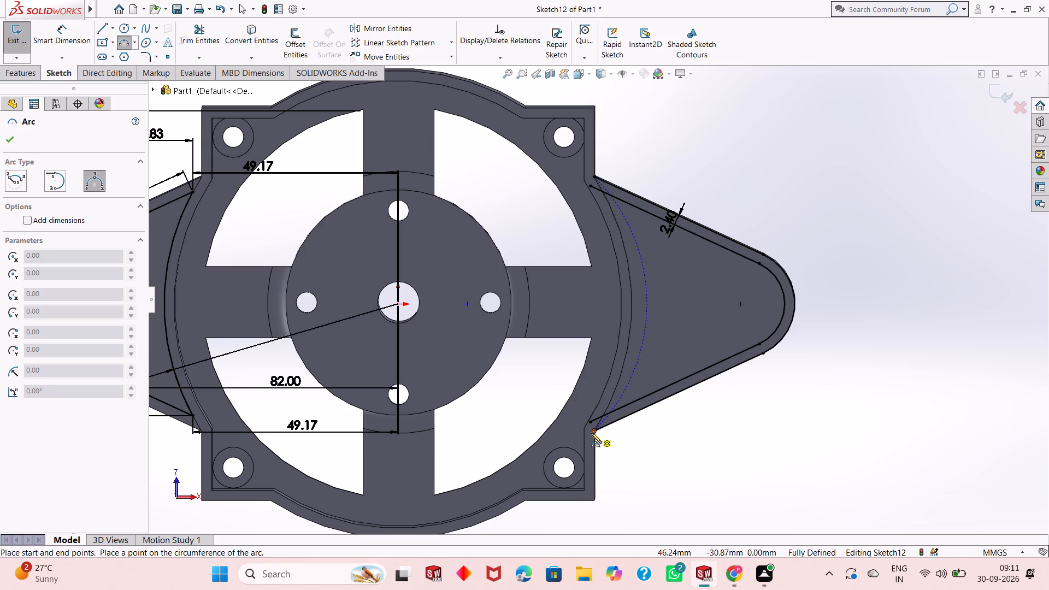
click(596, 431)
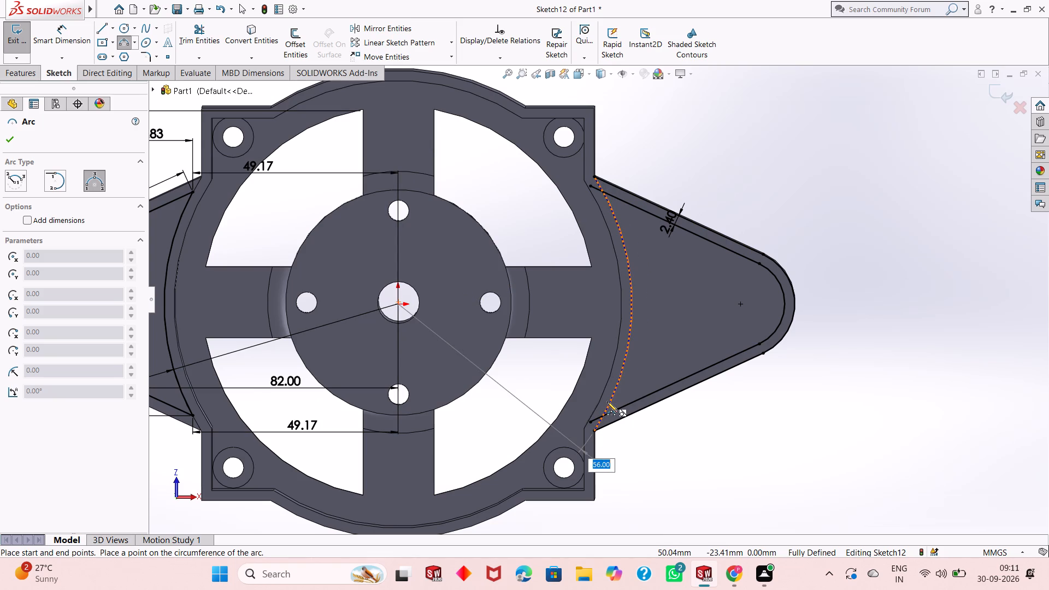
click(607, 402)
right_click(738, 173)
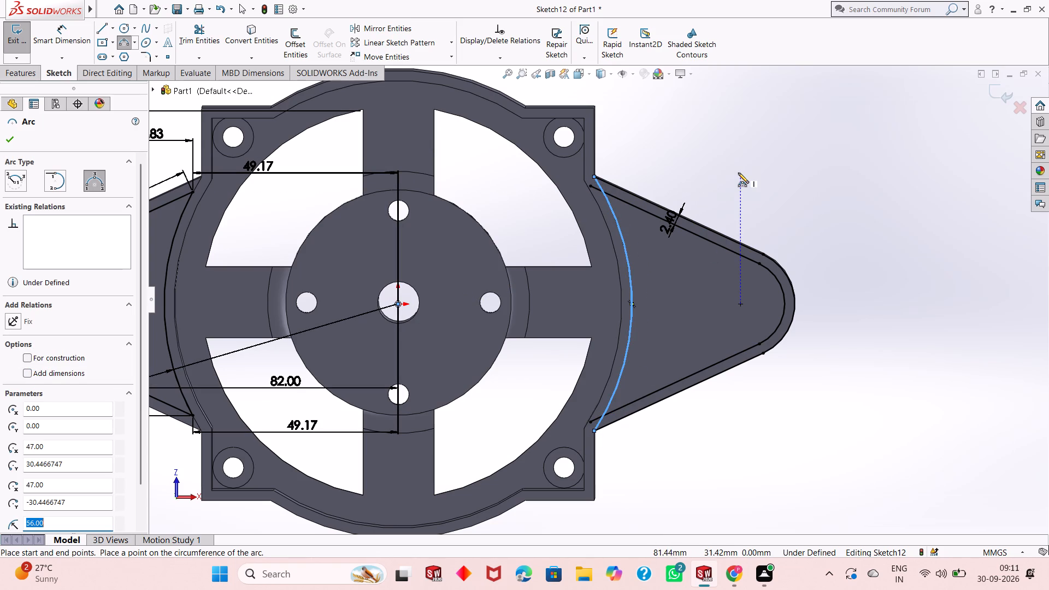
click(744, 178)
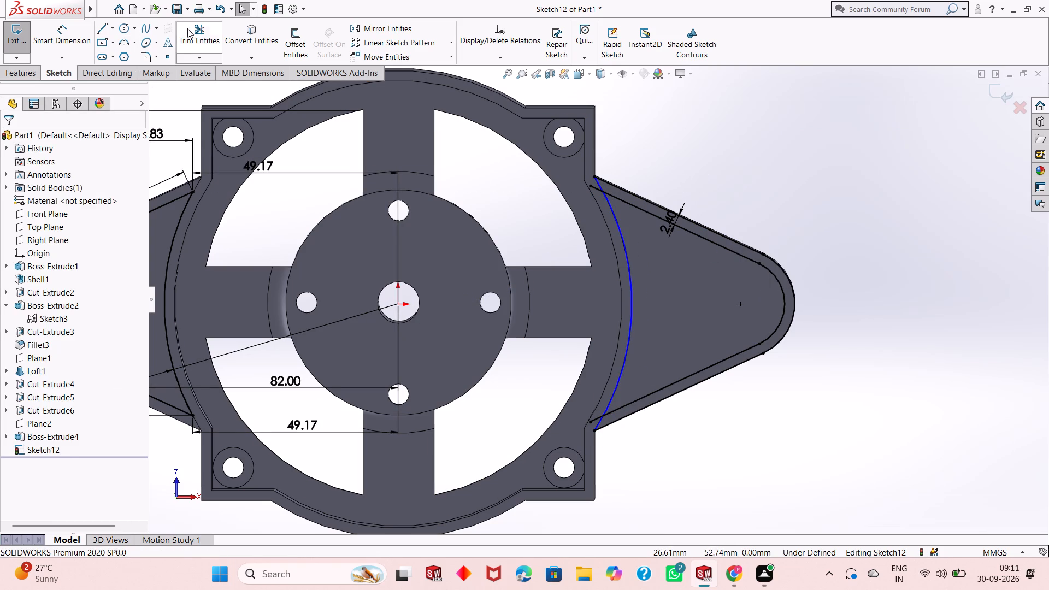
Trim the overhanging ends of the offset lines and the 56 mm arc at both corners of the +X lug profile.
click(197, 28)
scroll(601, 174, down, 6)
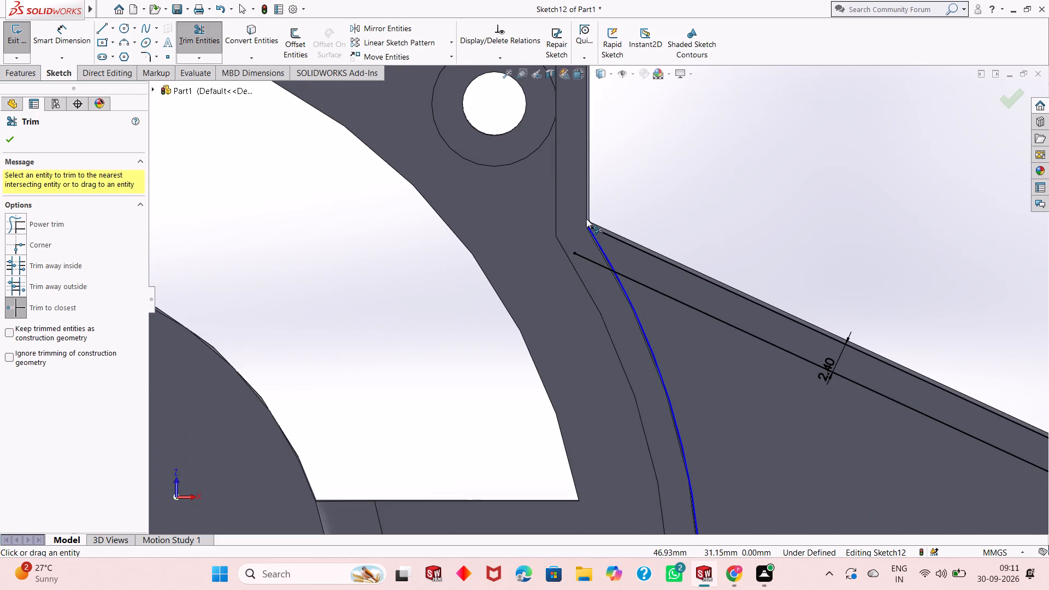
click(580, 258)
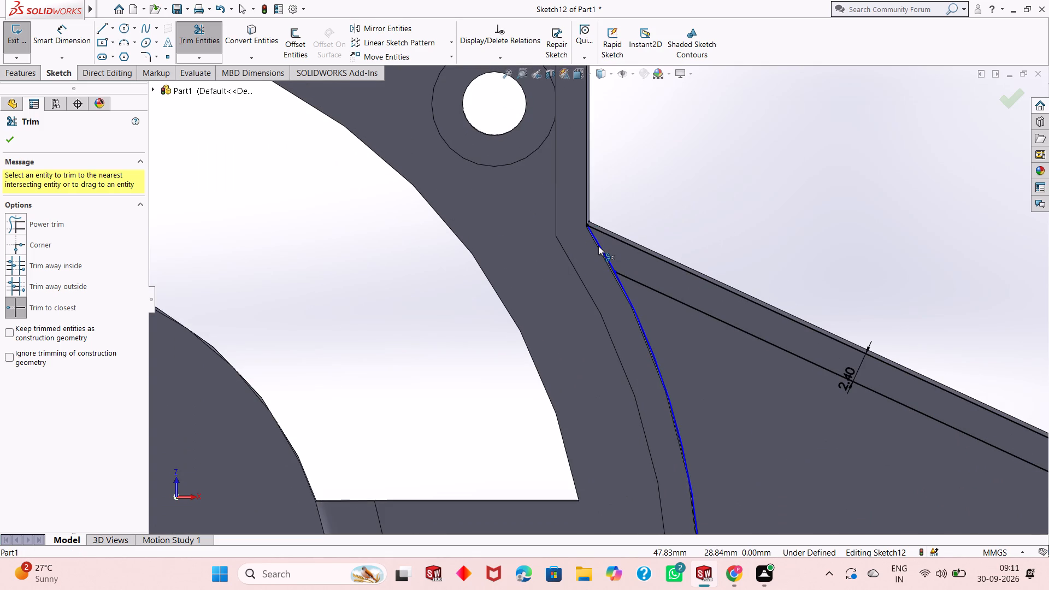
click(598, 246)
scroll(616, 237, up, 9)
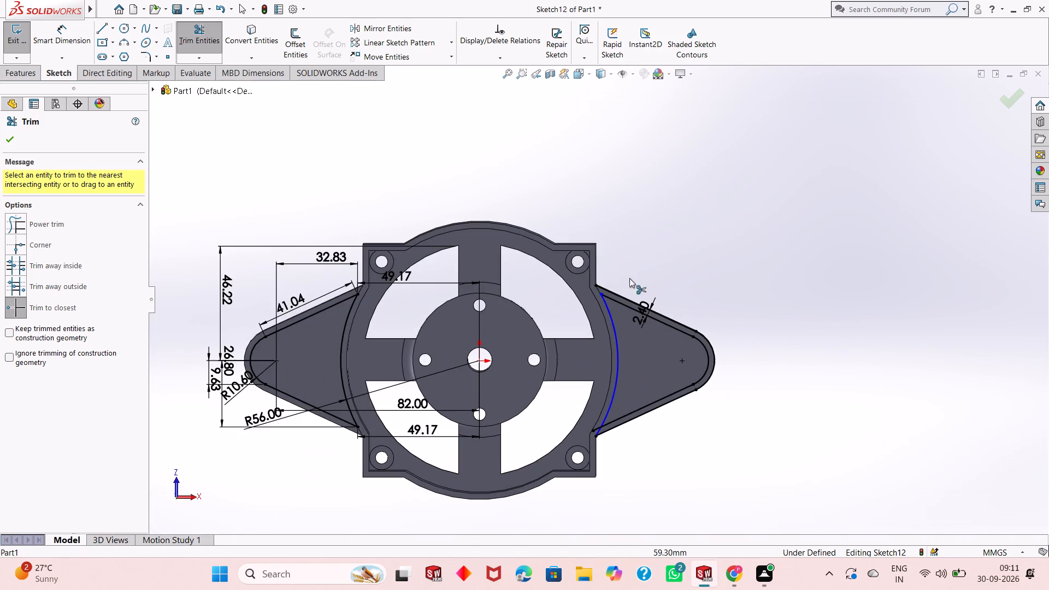
scroll(602, 425, down, 13)
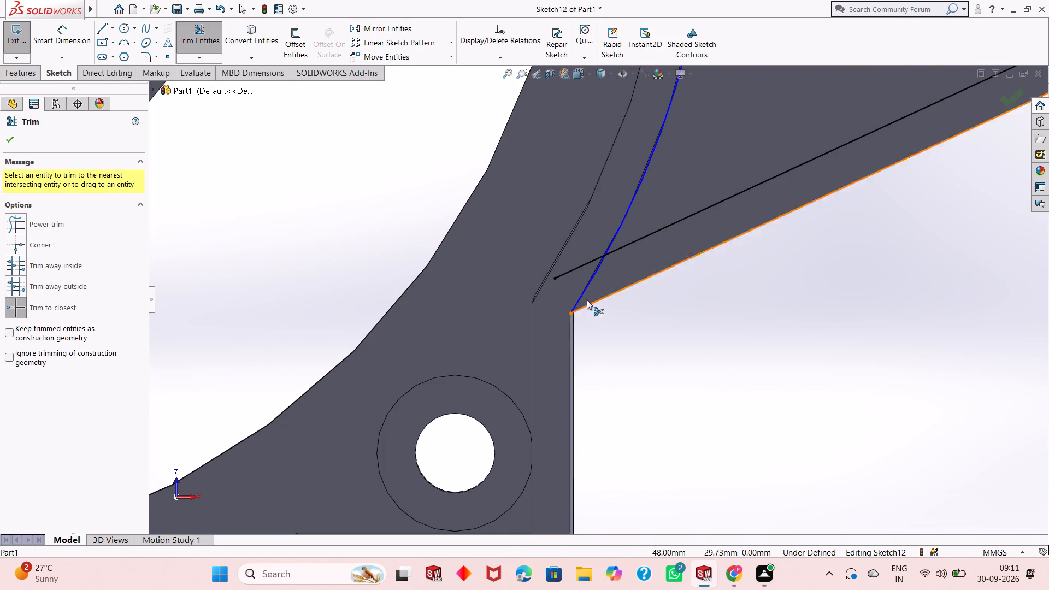
click(586, 291)
click(579, 268)
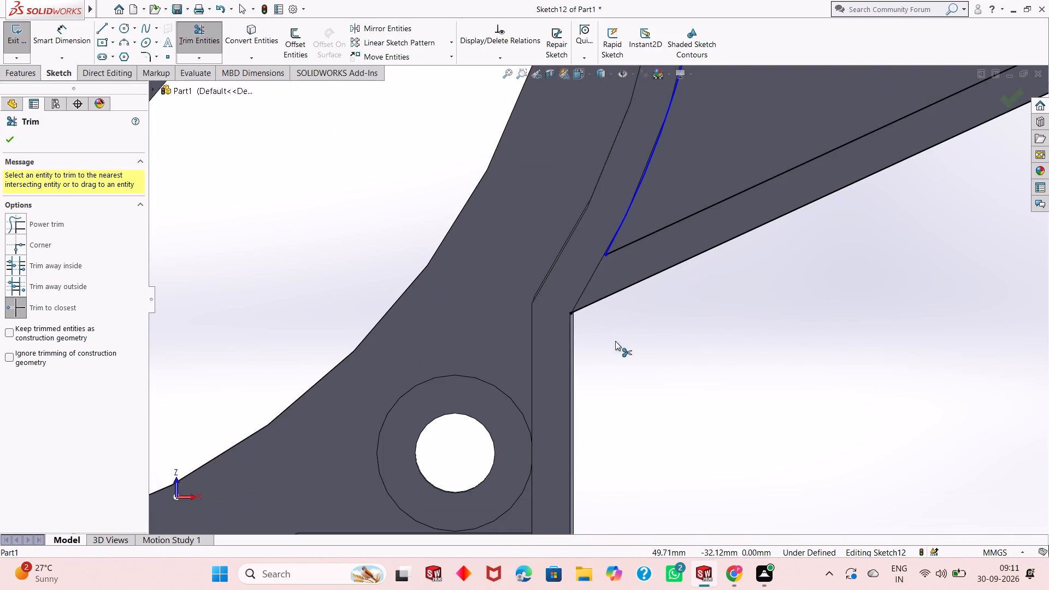
scroll(615, 341, up, 11)
scroll(618, 245, down, 4)
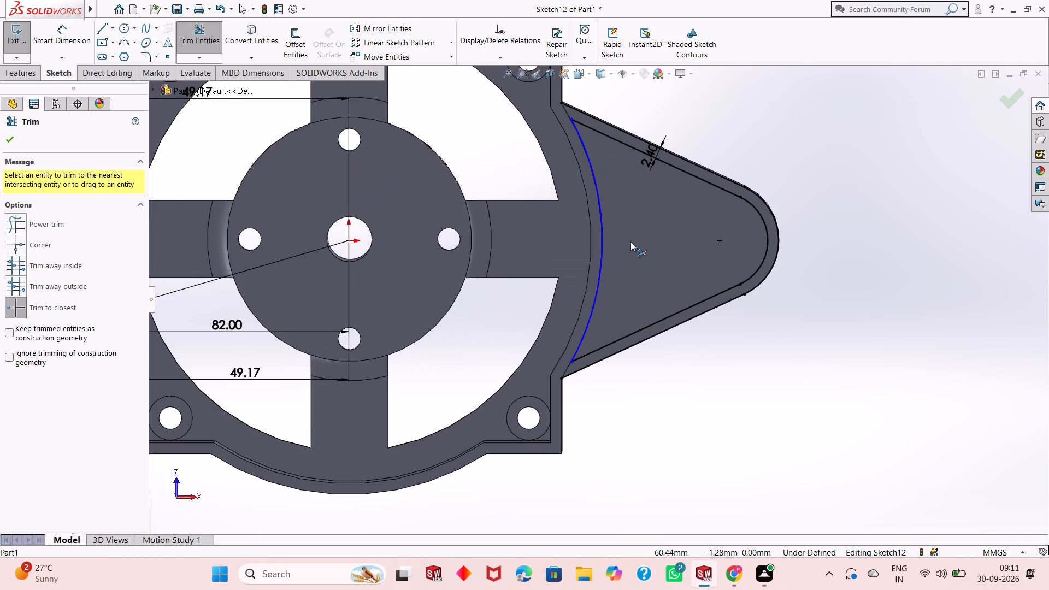
right_click(770, 160)
click(798, 197)
Delete the converted outer outline of the +X lug, both tapered lines and the end arc, keeping the inset profile.
scroll(623, 241, up, 2)
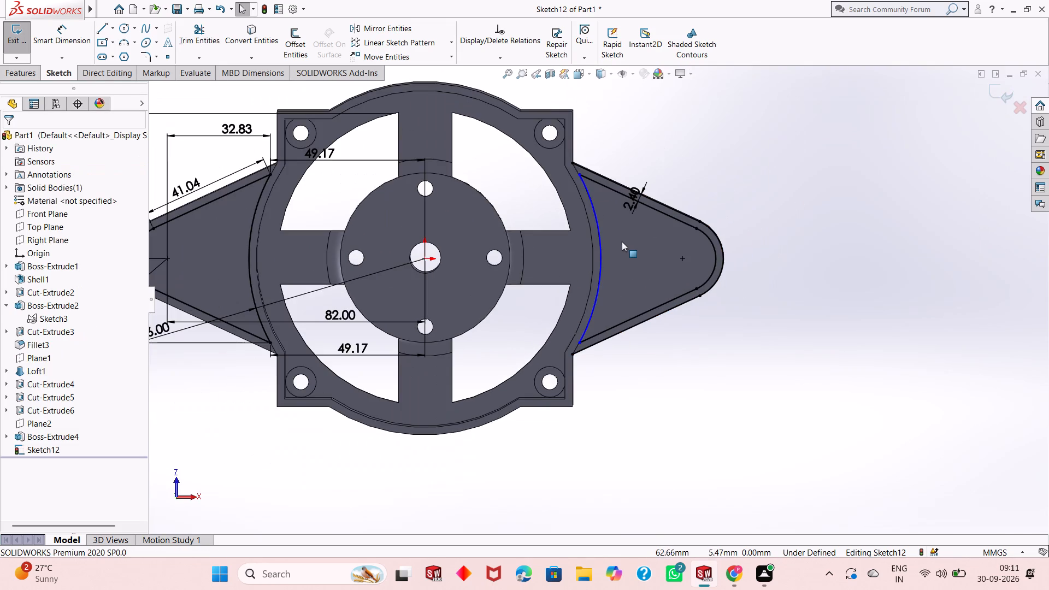
scroll(584, 213, down, 3)
scroll(581, 217, up, 1)
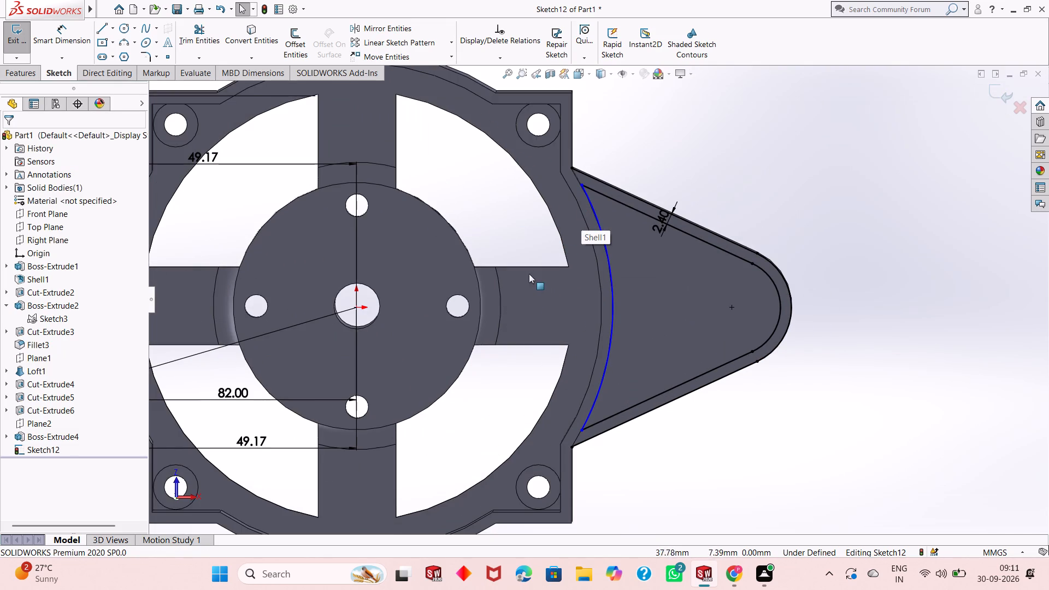
click(621, 189)
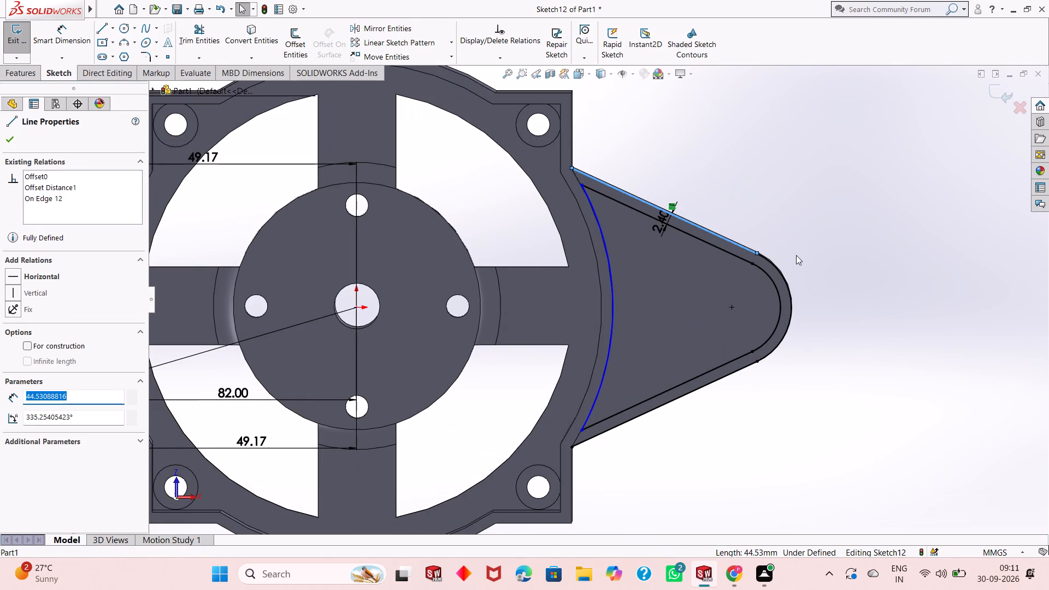
ctrl+click(789, 291)
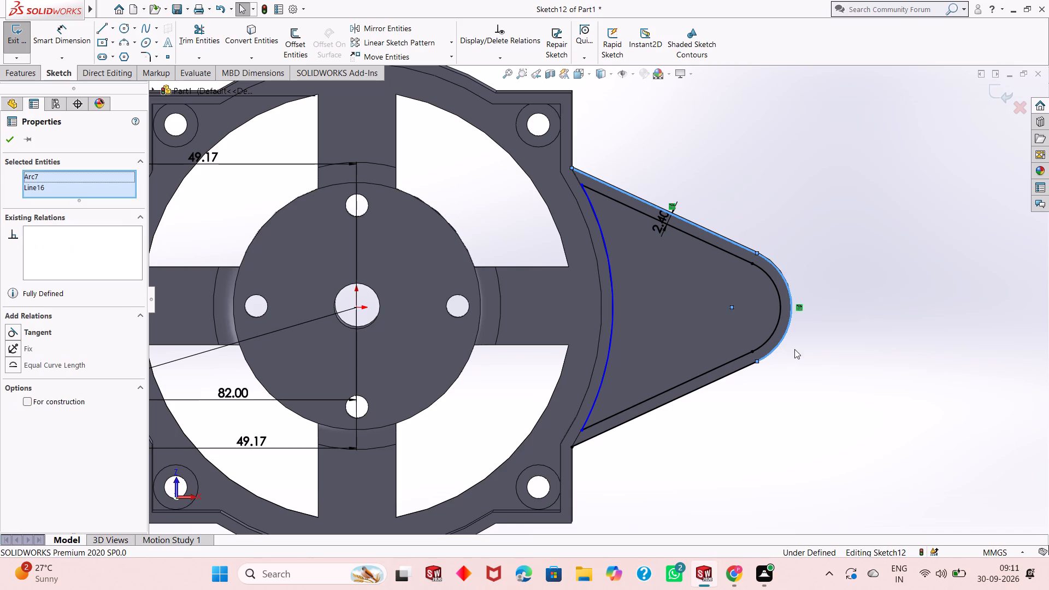
ctrl+click(721, 381)
right_click(762, 171)
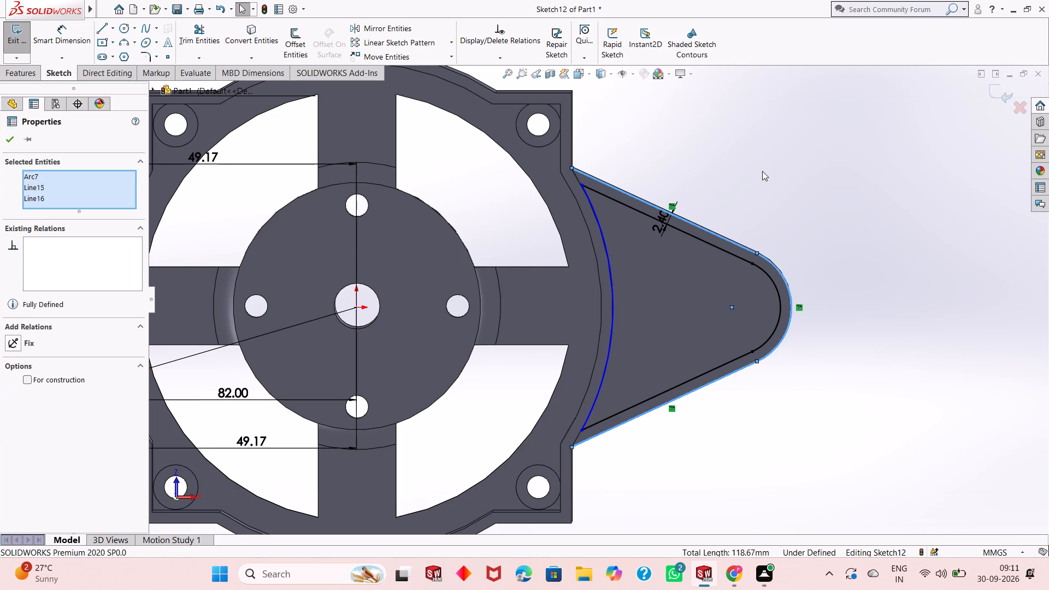
click(802, 316)
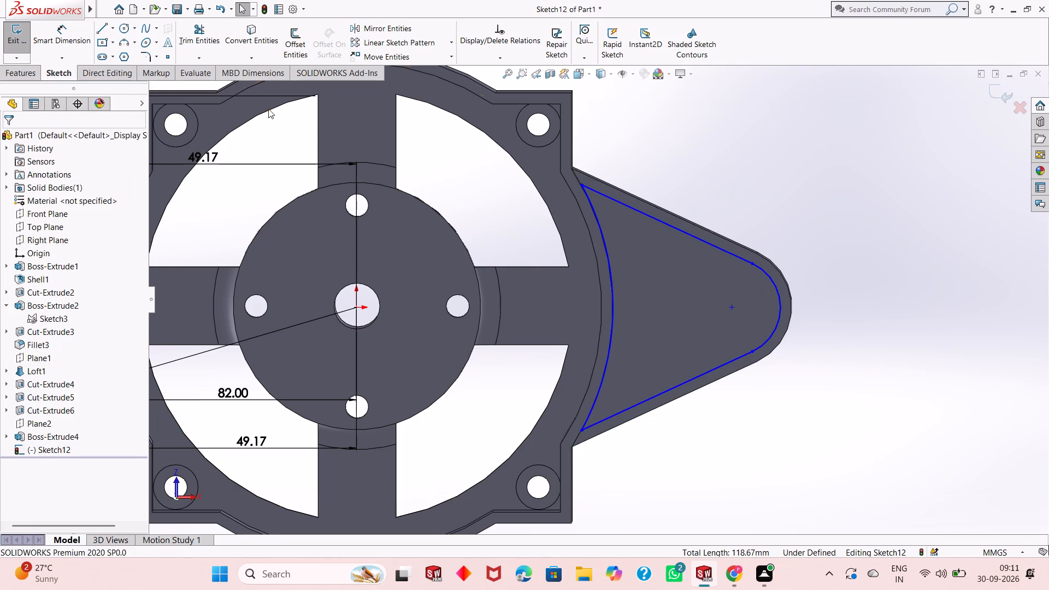
Dimension the radii of the inset end arc and the inner root arc on the +X lug profile.
click(54, 28)
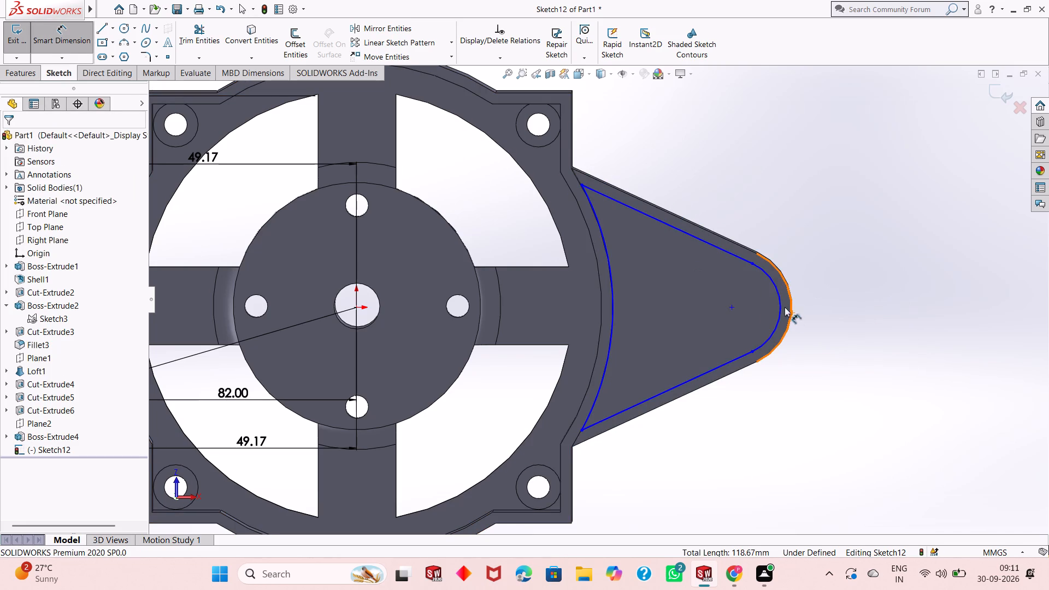
click(779, 301)
click(866, 314)
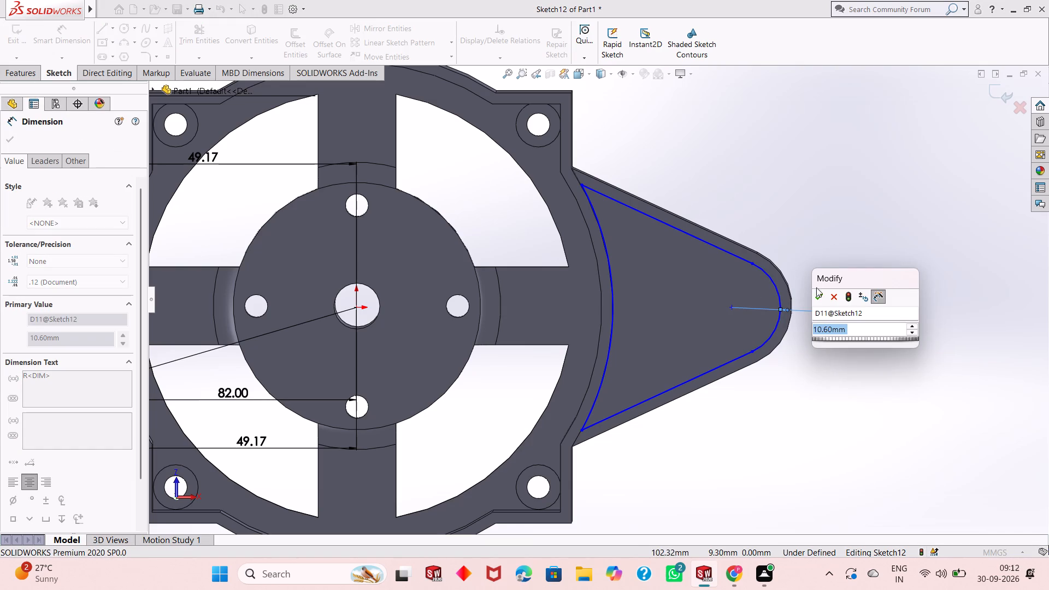
click(812, 299)
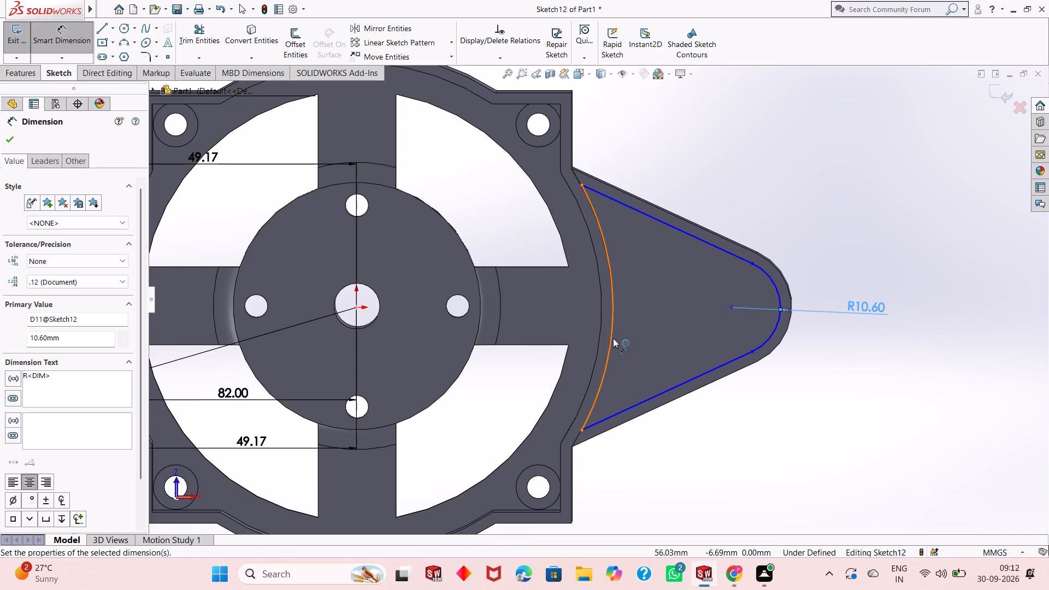
click(613, 338)
click(874, 152)
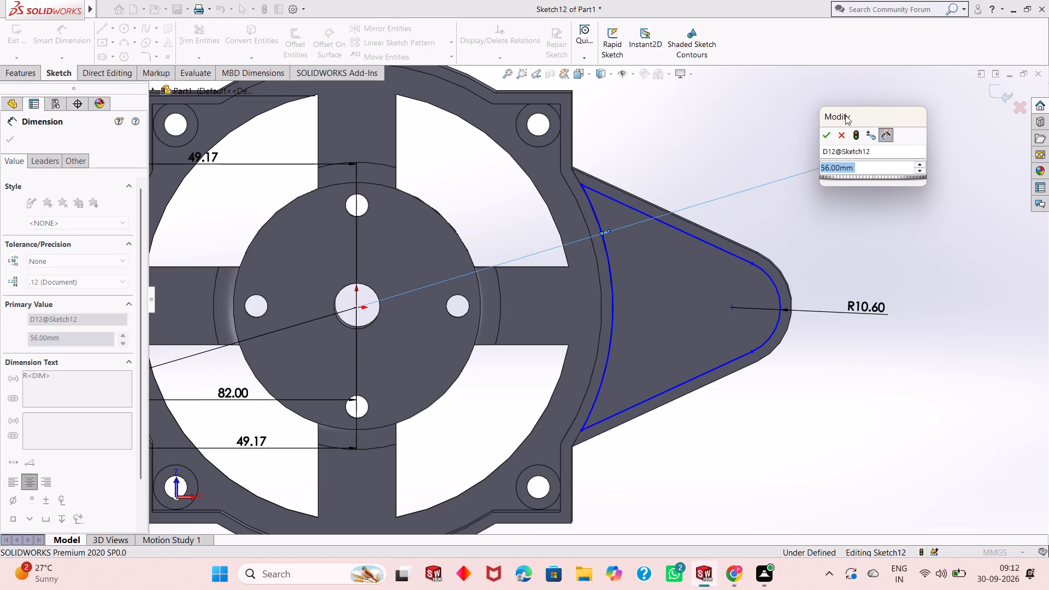
click(824, 135)
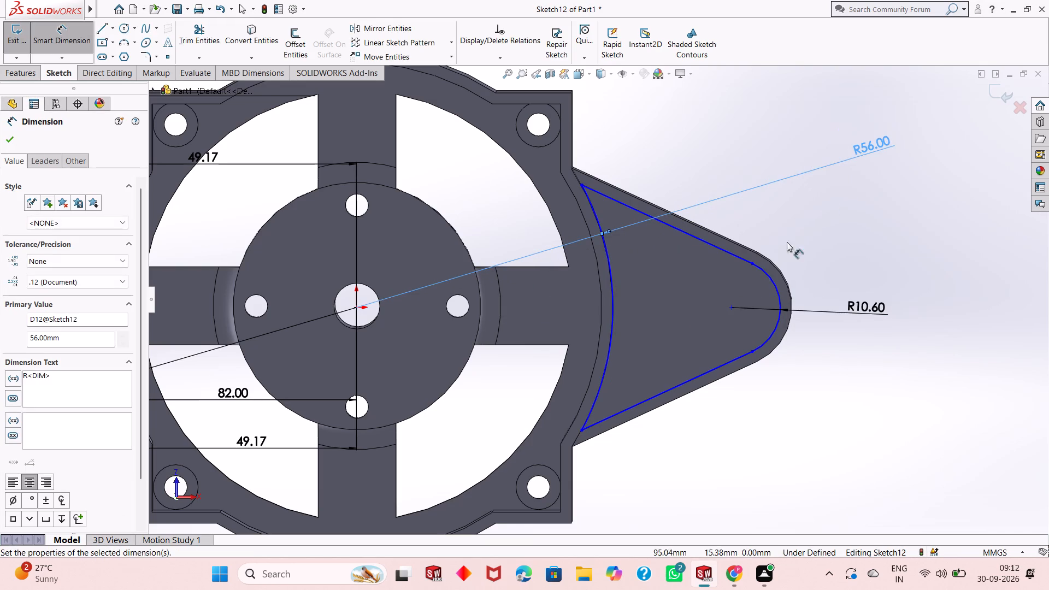
Dimension the horizontal distance from the origin to the centre of the +X lug's inset end arc.
click(733, 307)
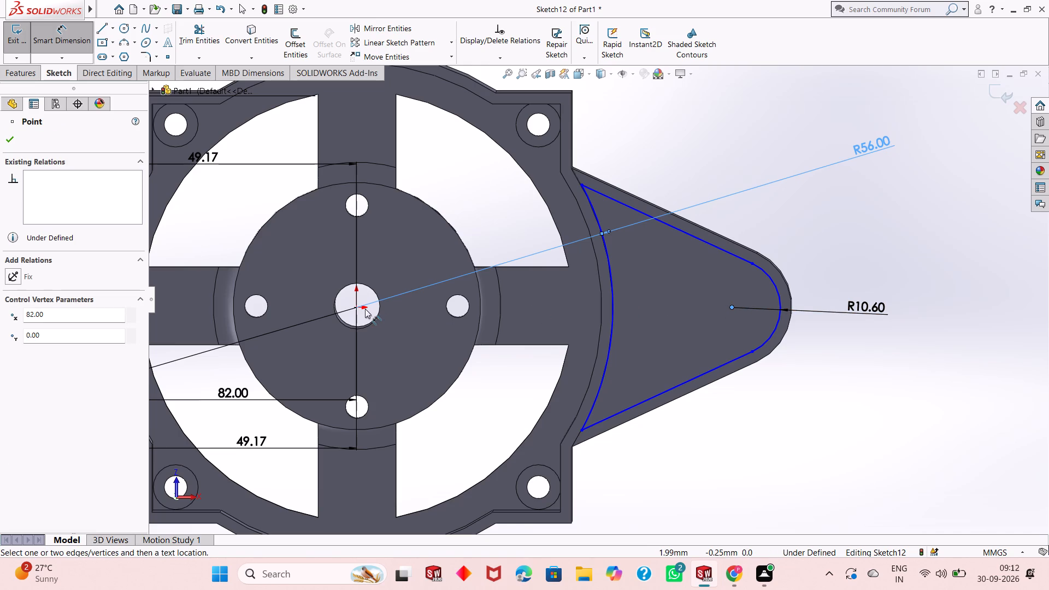
click(358, 309)
click(431, 422)
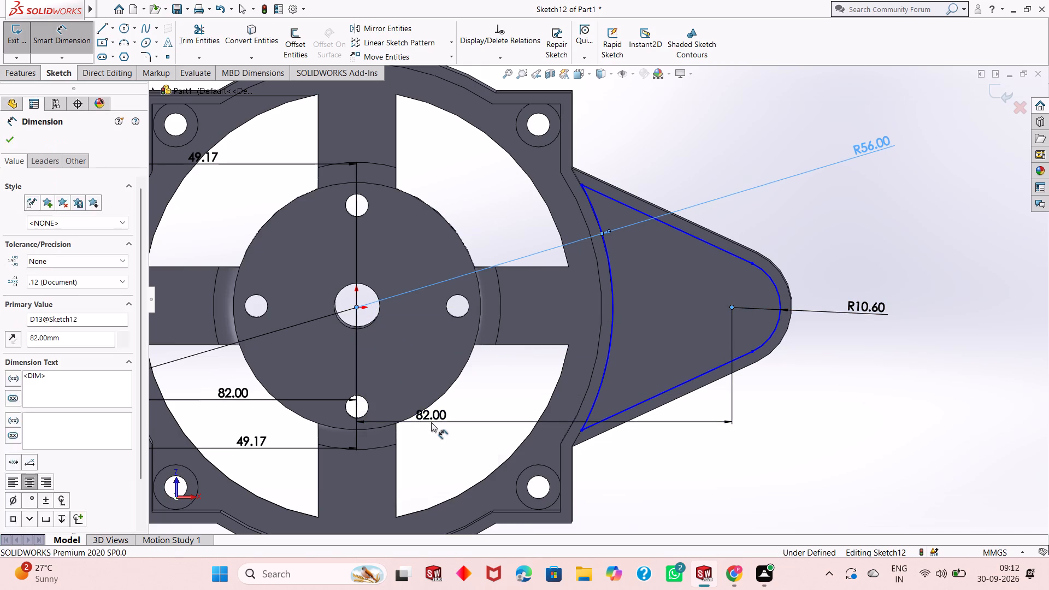
click(383, 405)
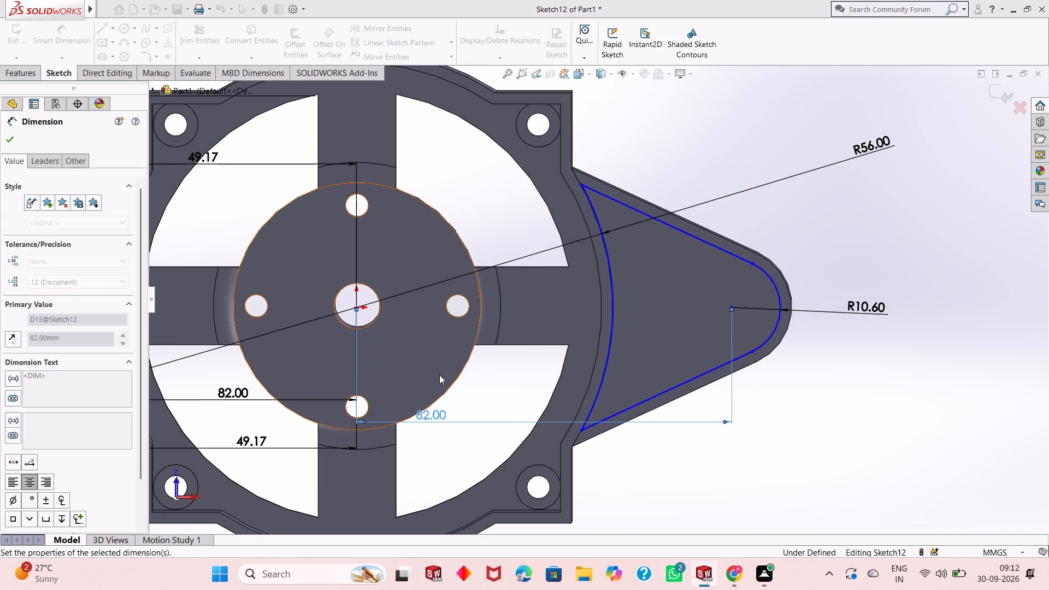
Dimension the Z distances from the inset end arc's centre to both root corners of the +X lug profile.
click(733, 304)
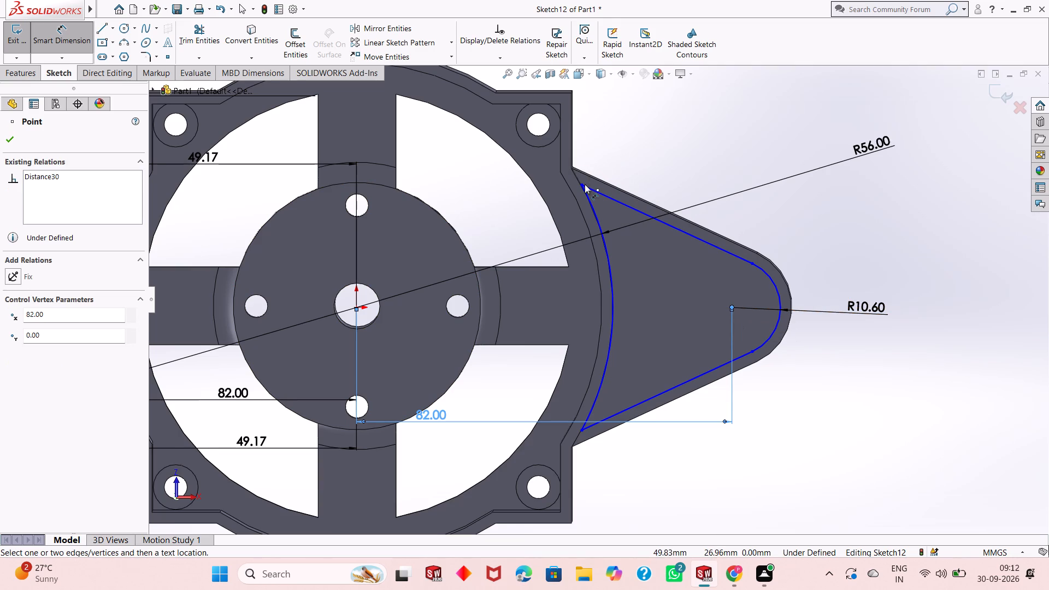
click(585, 184)
click(867, 200)
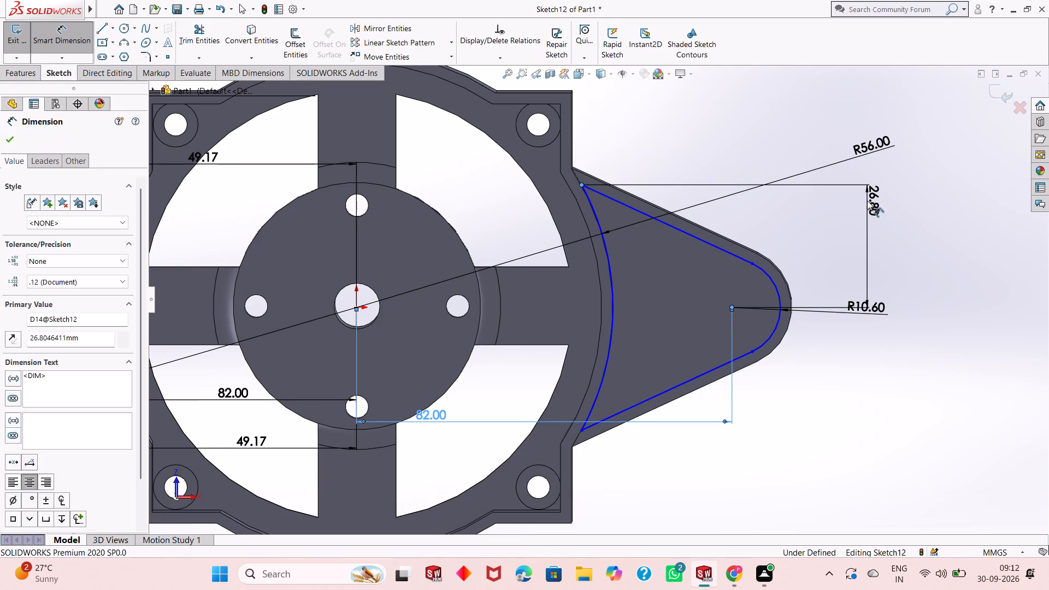
click(814, 182)
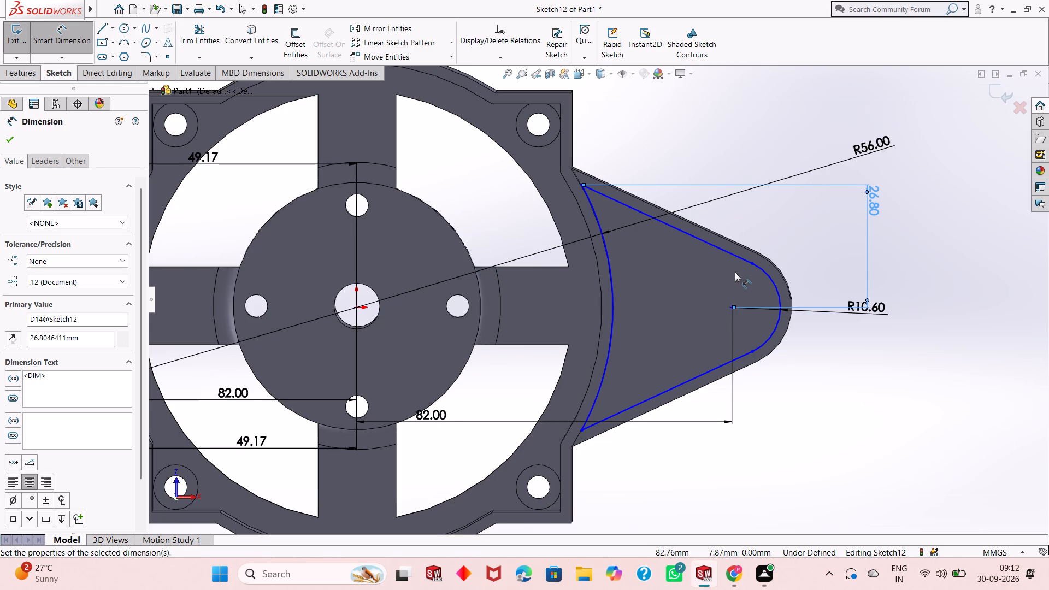
scroll(728, 273, up, 1)
scroll(615, 397, down, 1)
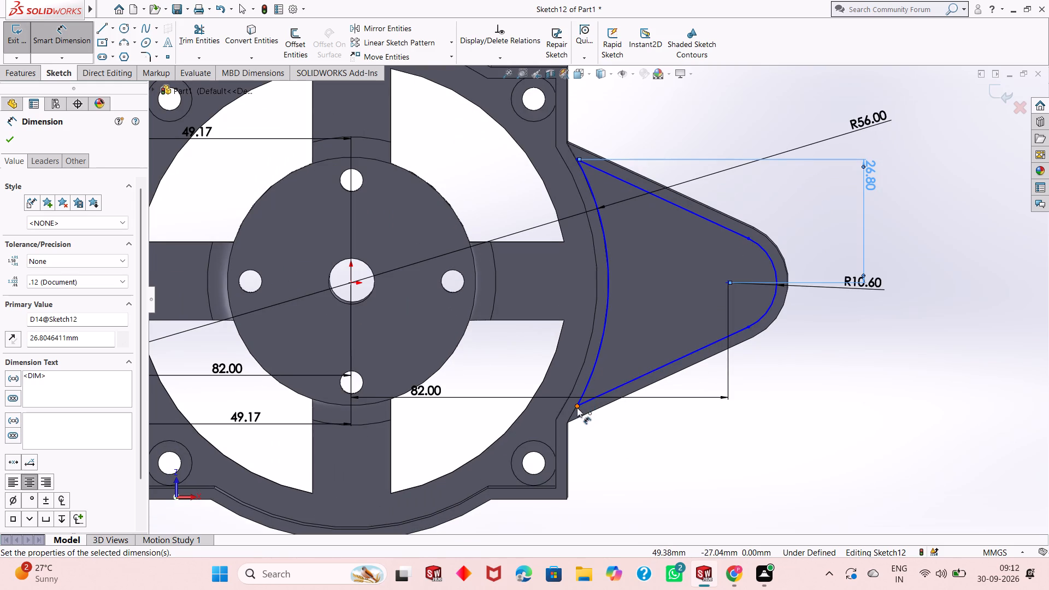
click(576, 409)
click(728, 282)
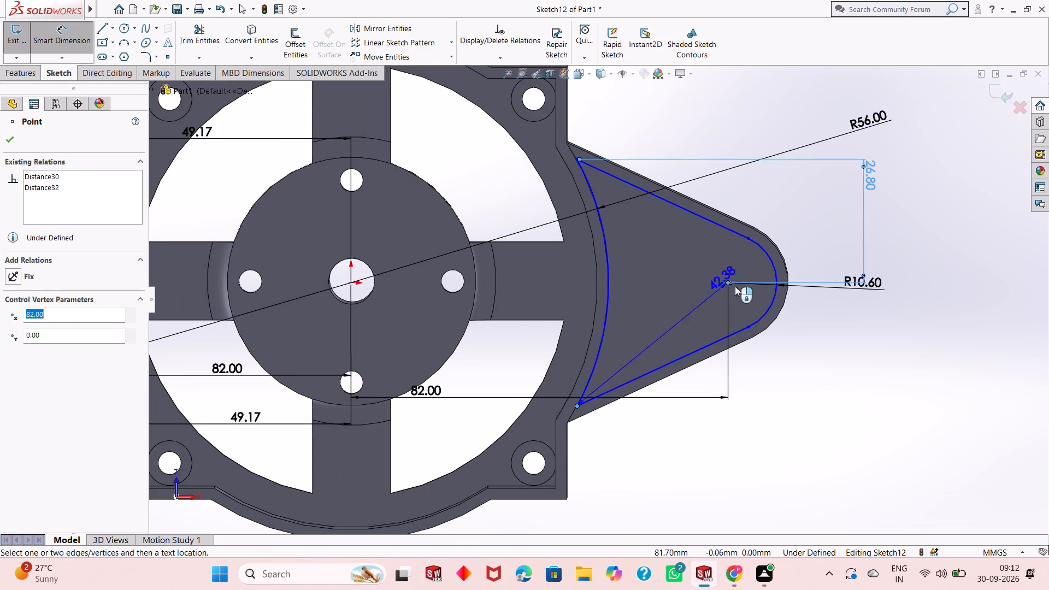
click(859, 319)
click(814, 304)
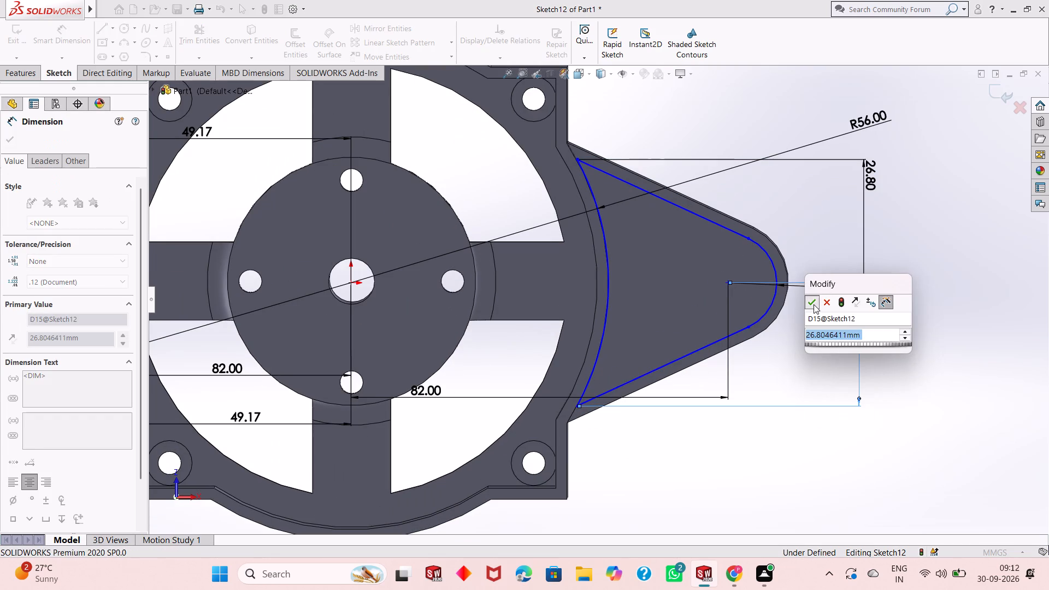
Dimension the X distances from the origin to the +X lug profile's +Z root corner and the end arc's +Z endpoint.
click(577, 158)
click(351, 282)
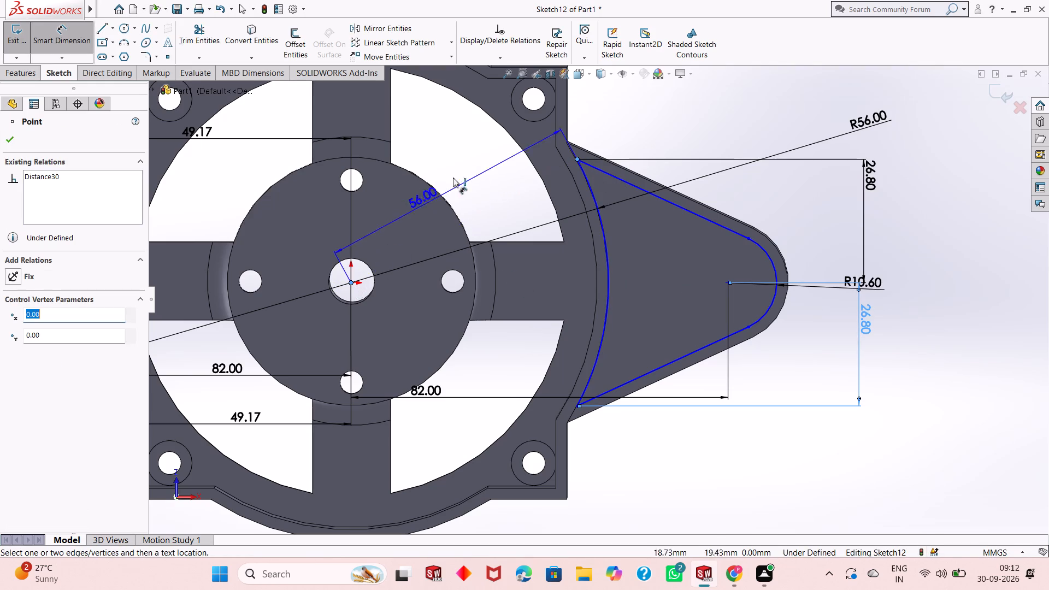
click(473, 139)
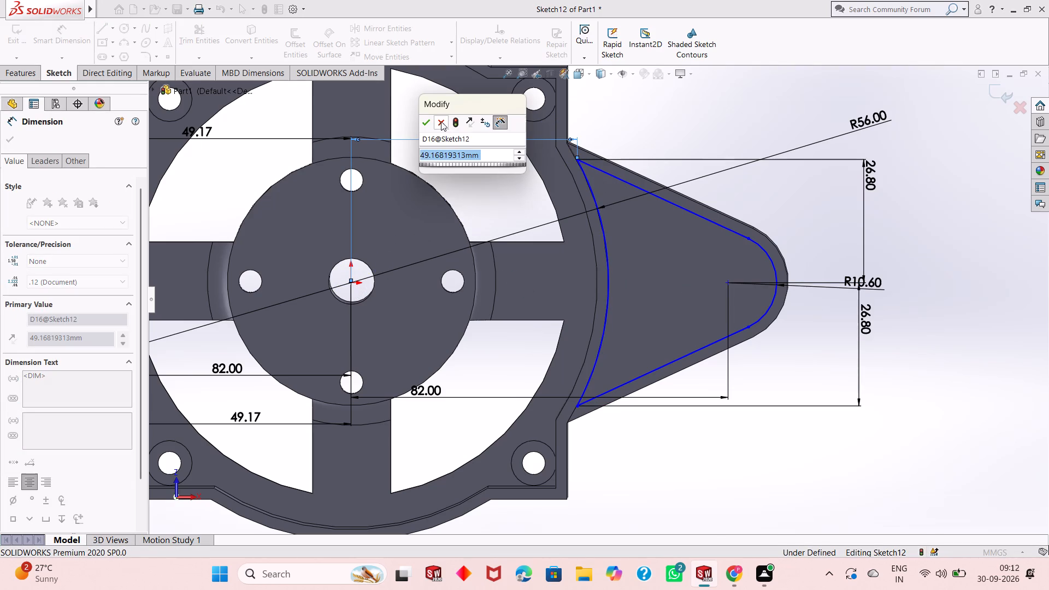
click(432, 119)
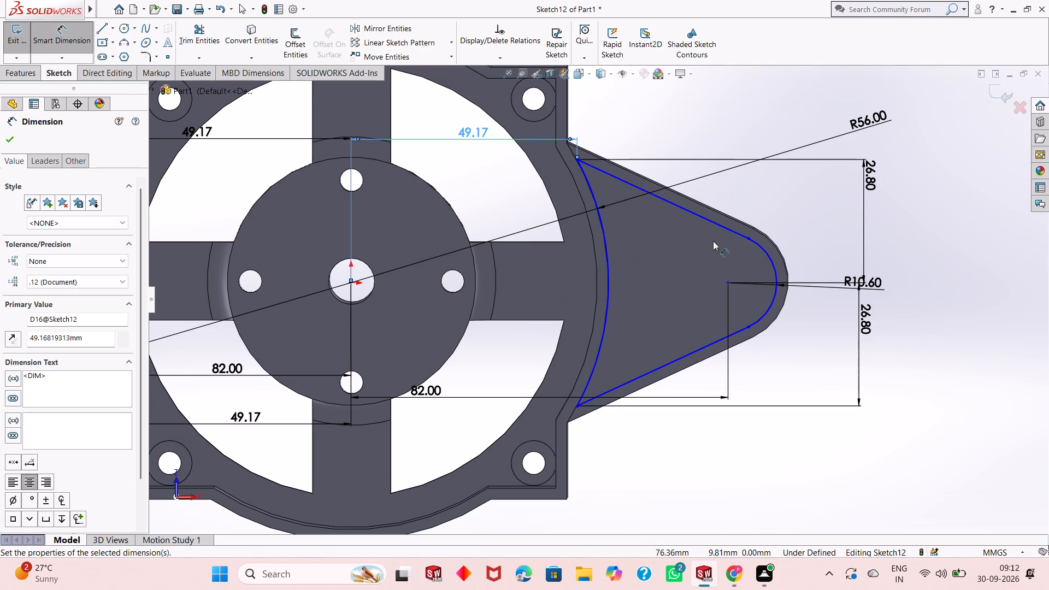
click(745, 239)
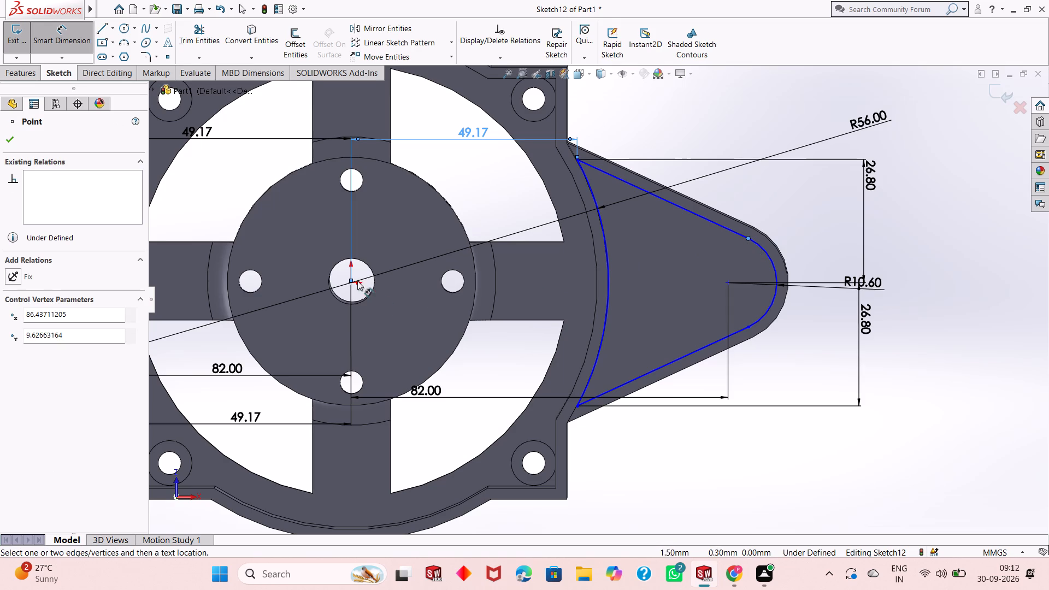
click(349, 285)
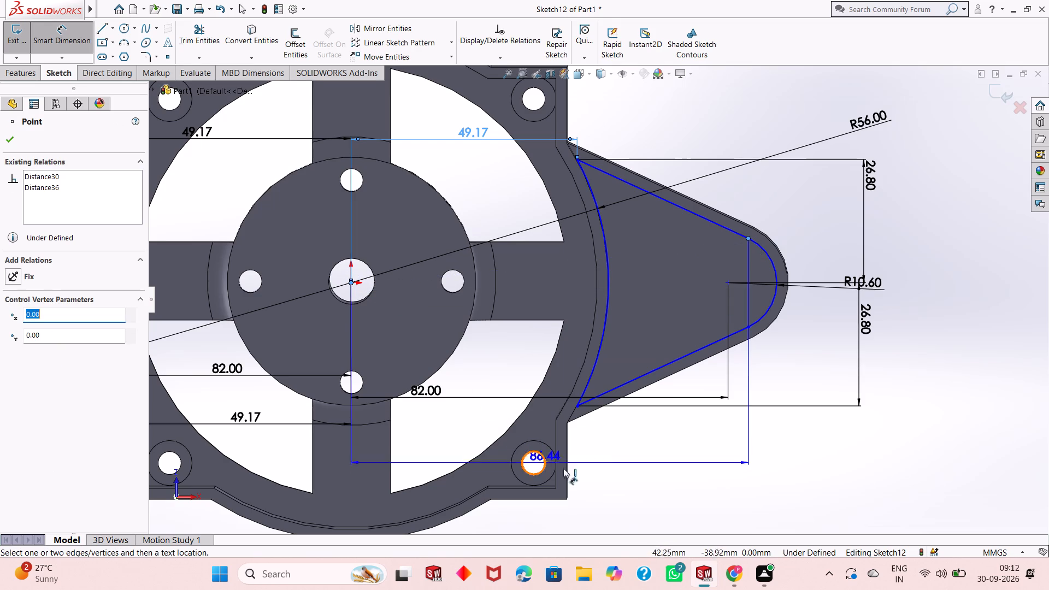
click(663, 469)
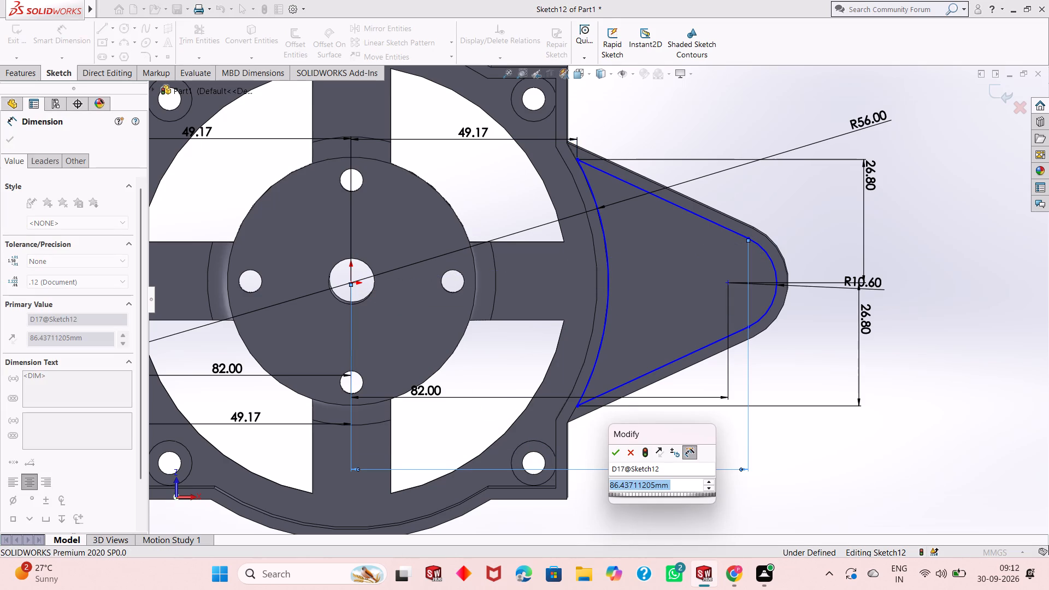
click(615, 455)
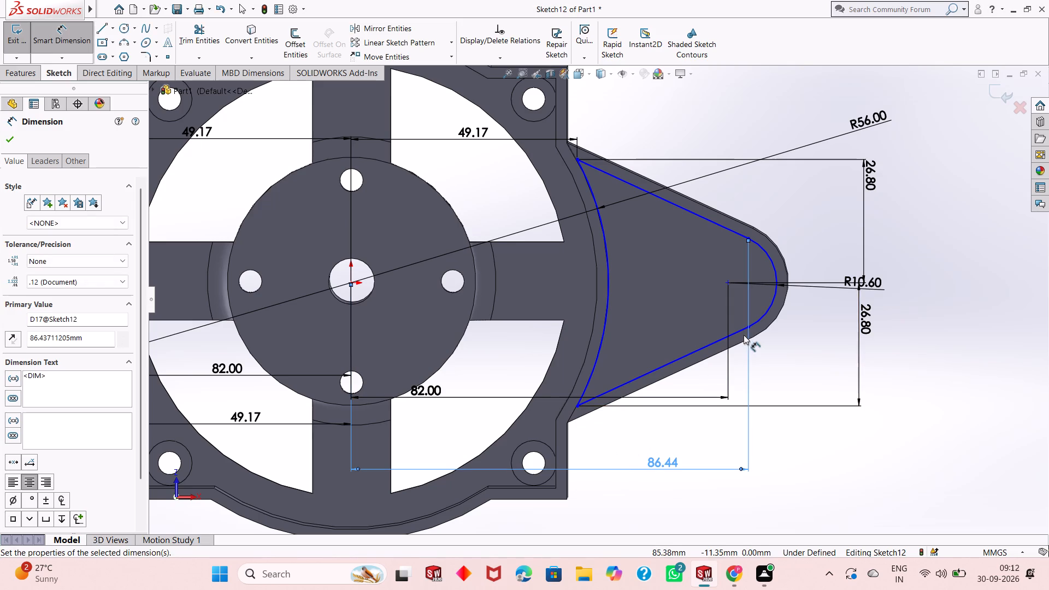
Dimension the Z distance between the inset end arc's centre and its -Z endpoint on the +X lug.
click(747, 327)
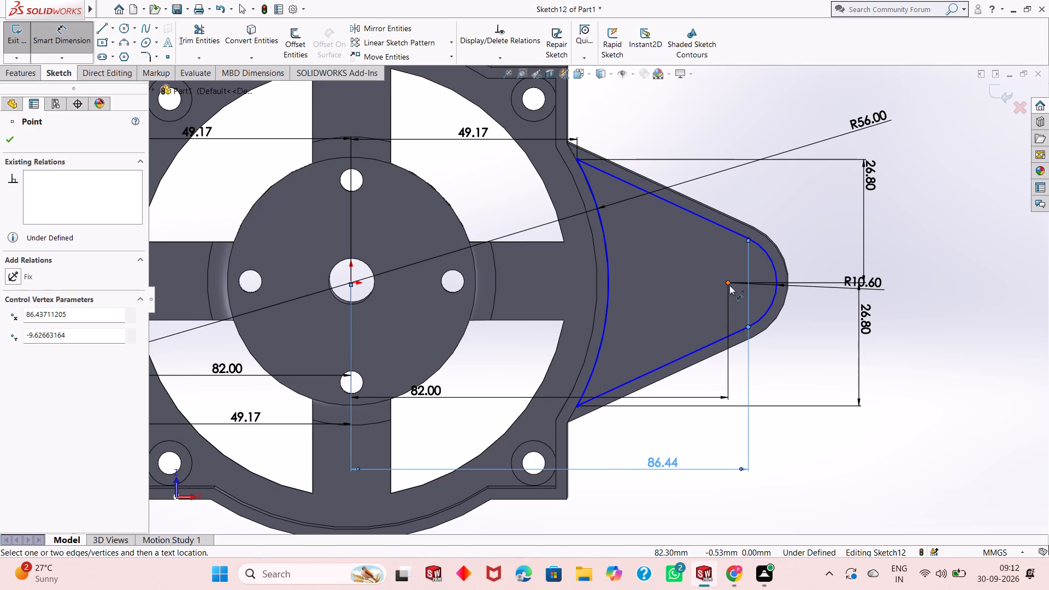
click(729, 285)
click(901, 285)
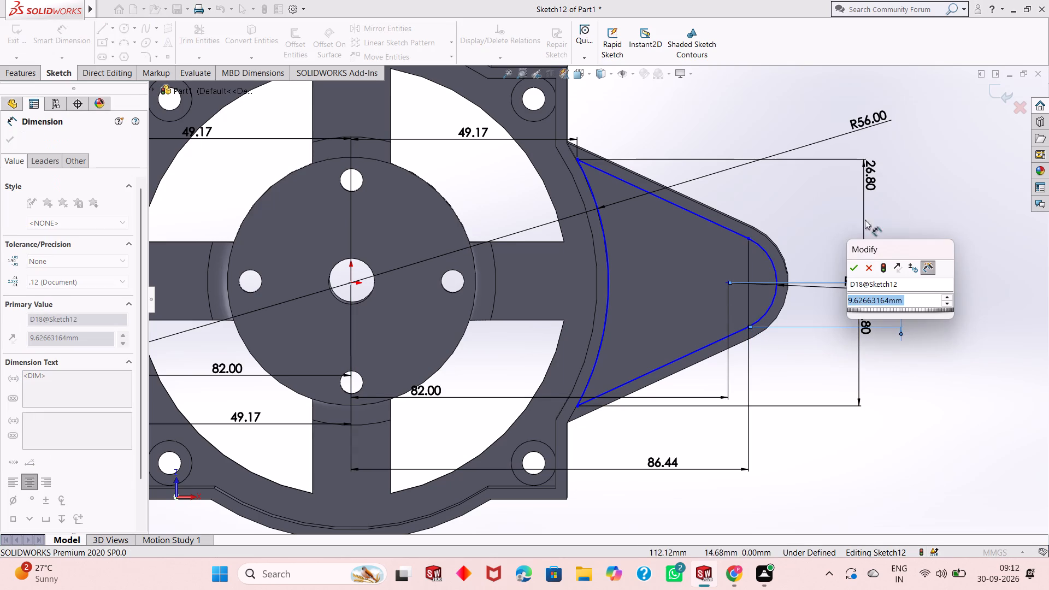
click(850, 267)
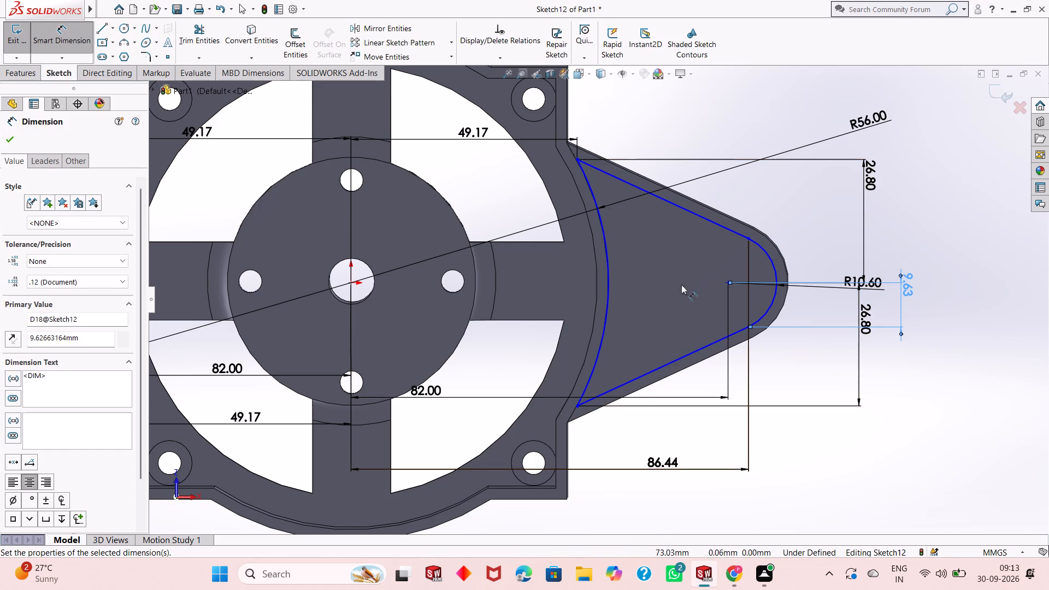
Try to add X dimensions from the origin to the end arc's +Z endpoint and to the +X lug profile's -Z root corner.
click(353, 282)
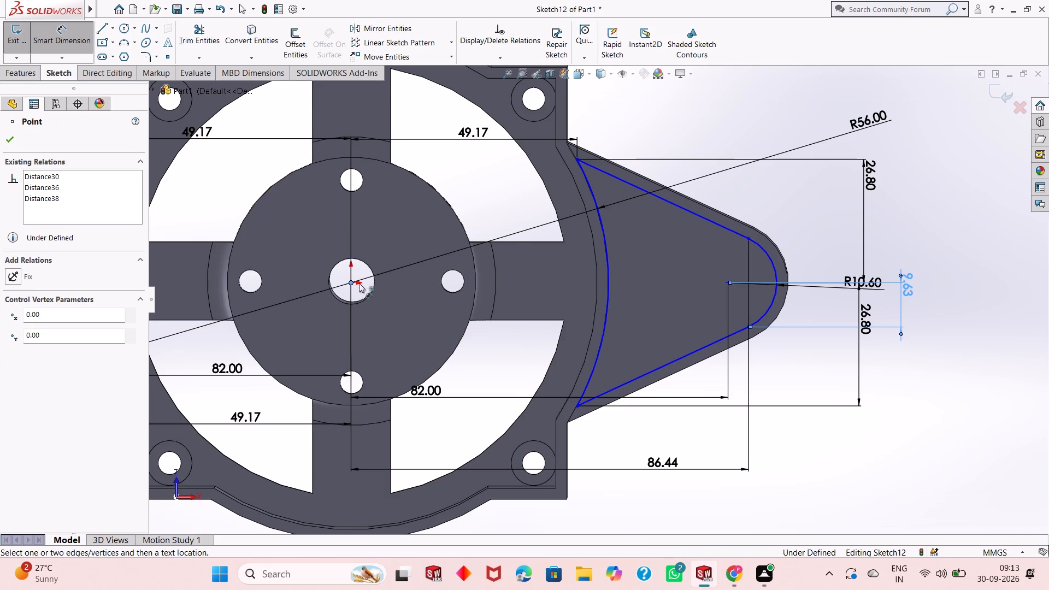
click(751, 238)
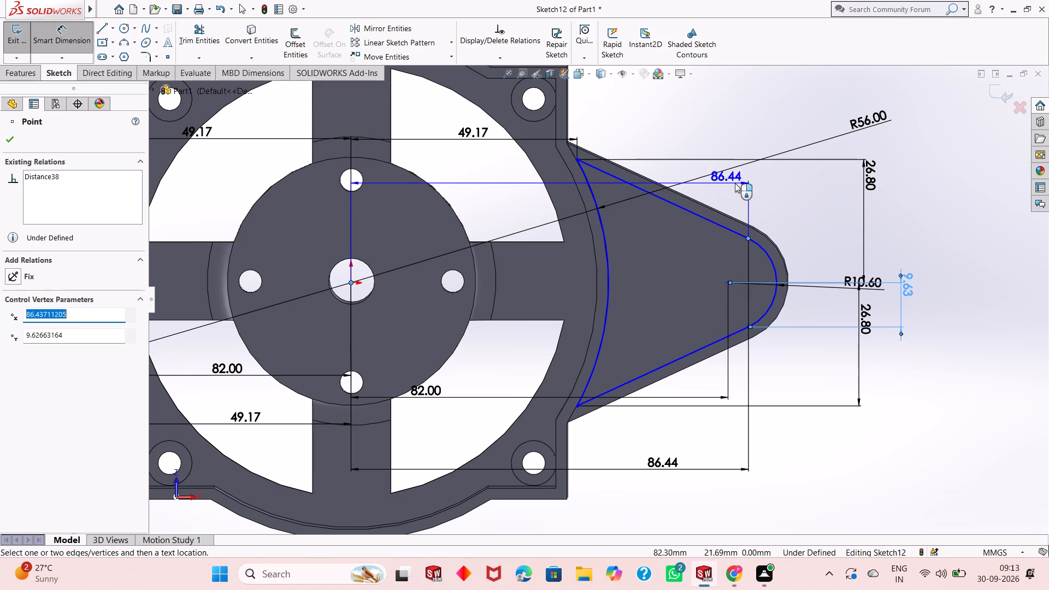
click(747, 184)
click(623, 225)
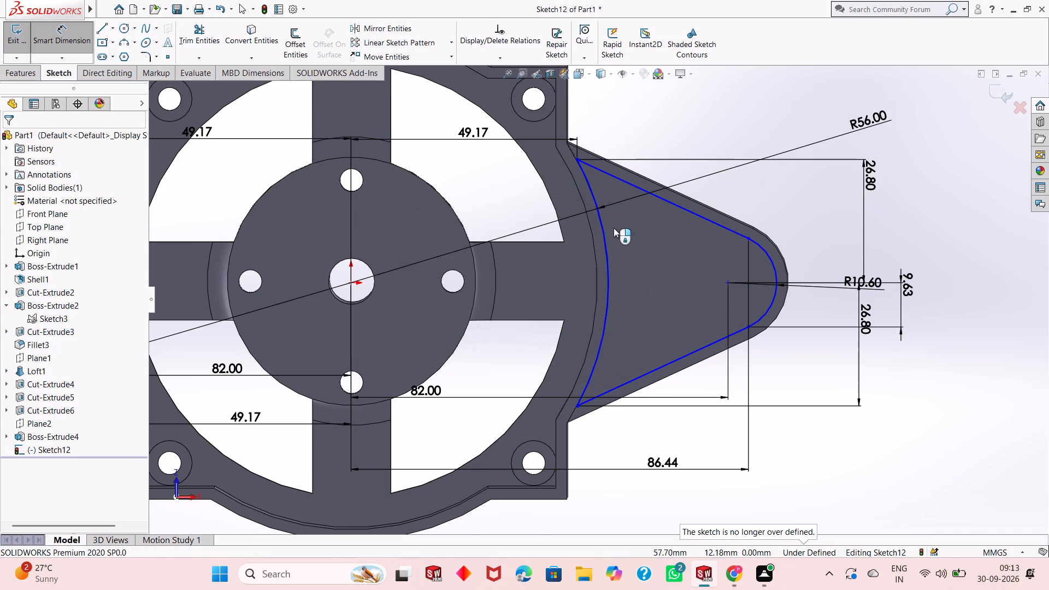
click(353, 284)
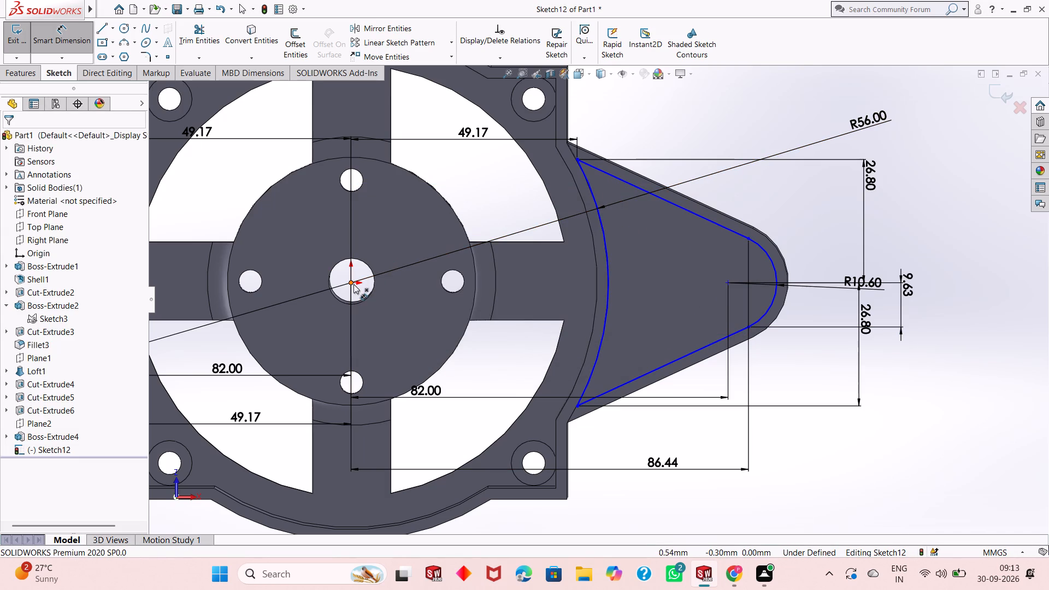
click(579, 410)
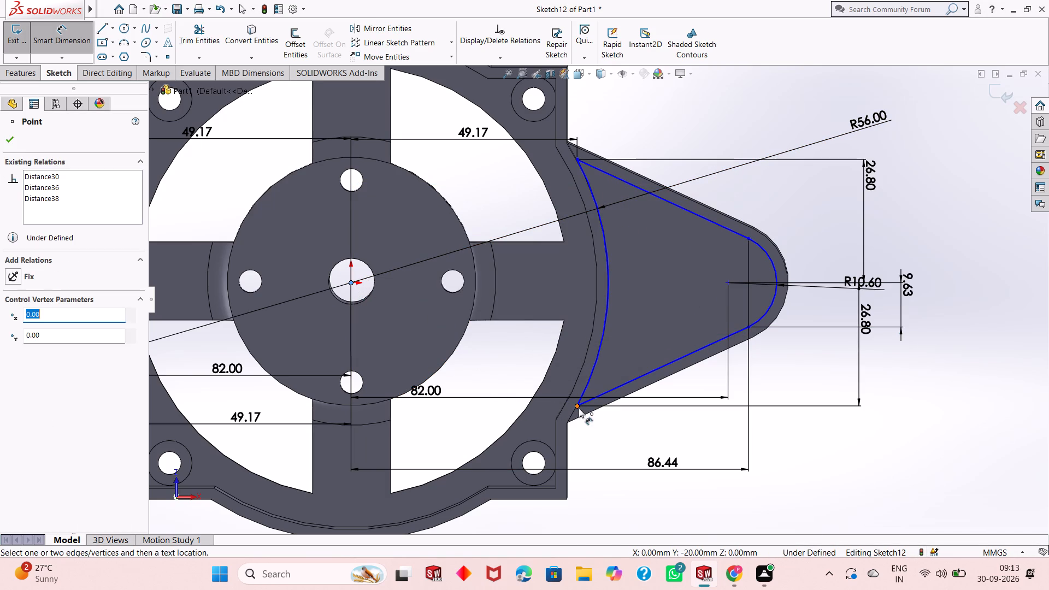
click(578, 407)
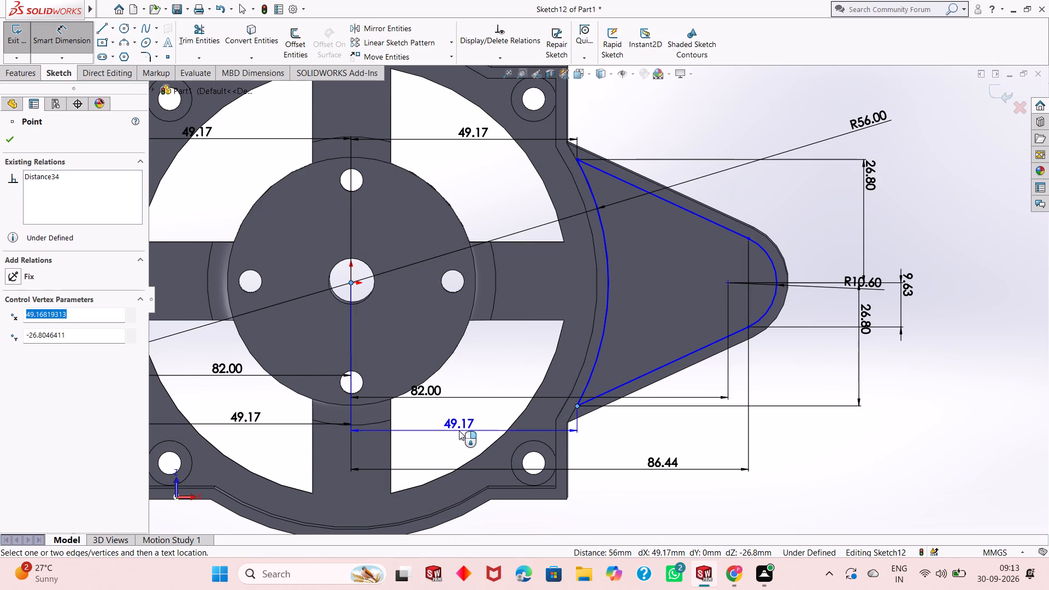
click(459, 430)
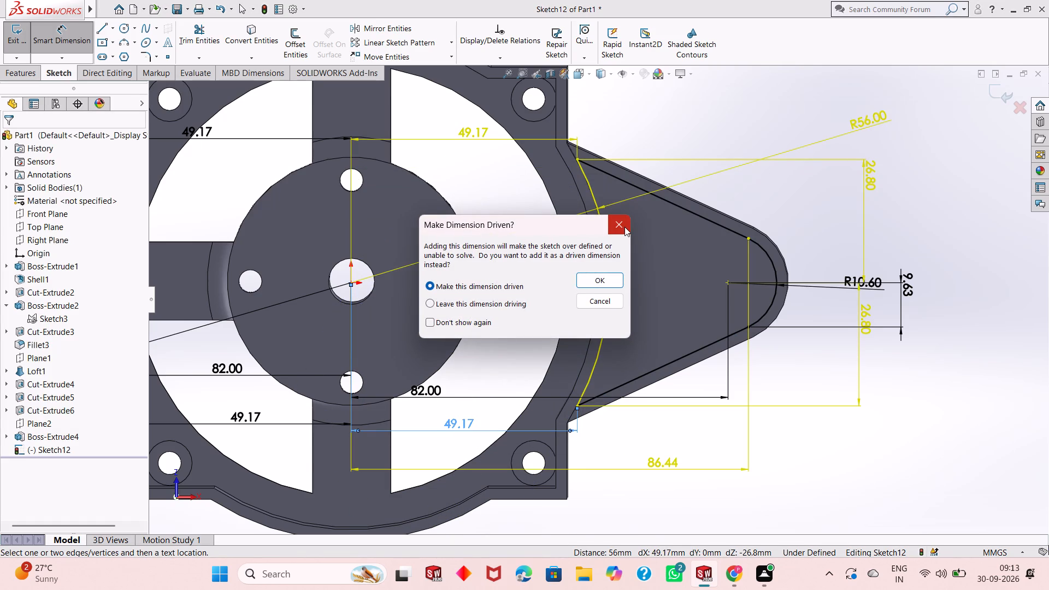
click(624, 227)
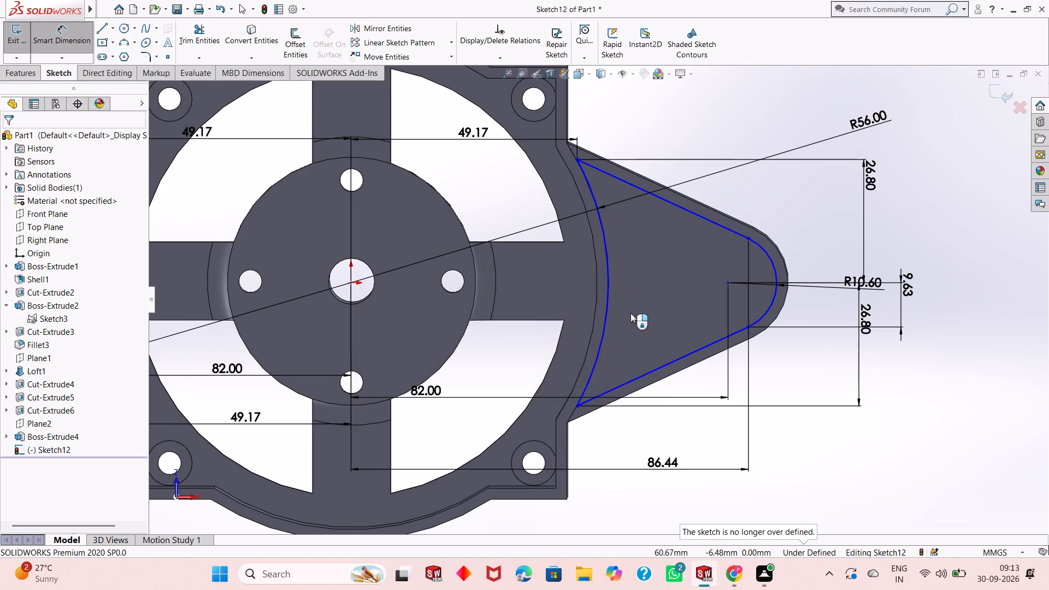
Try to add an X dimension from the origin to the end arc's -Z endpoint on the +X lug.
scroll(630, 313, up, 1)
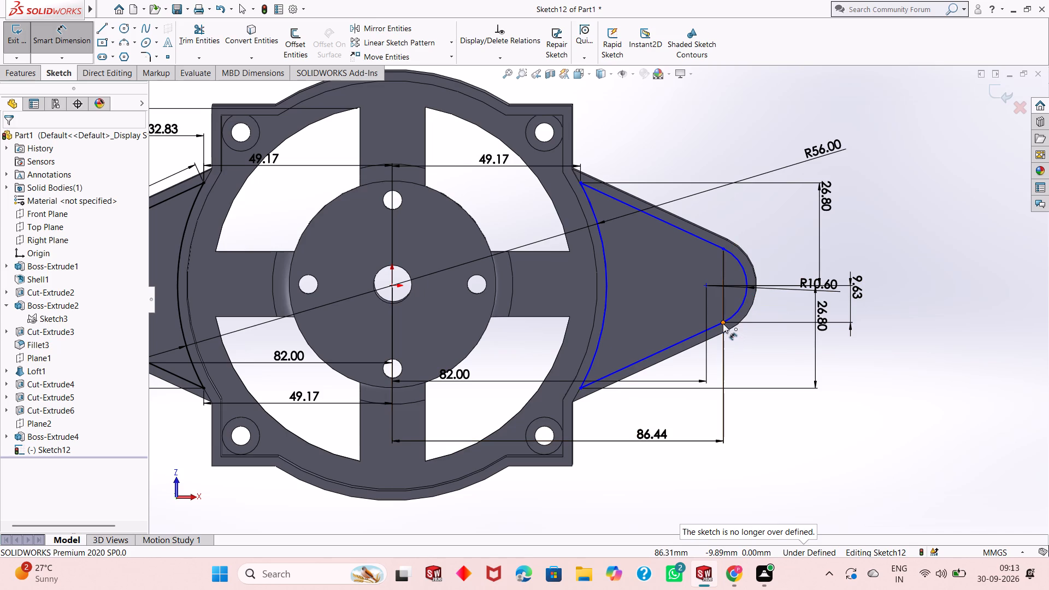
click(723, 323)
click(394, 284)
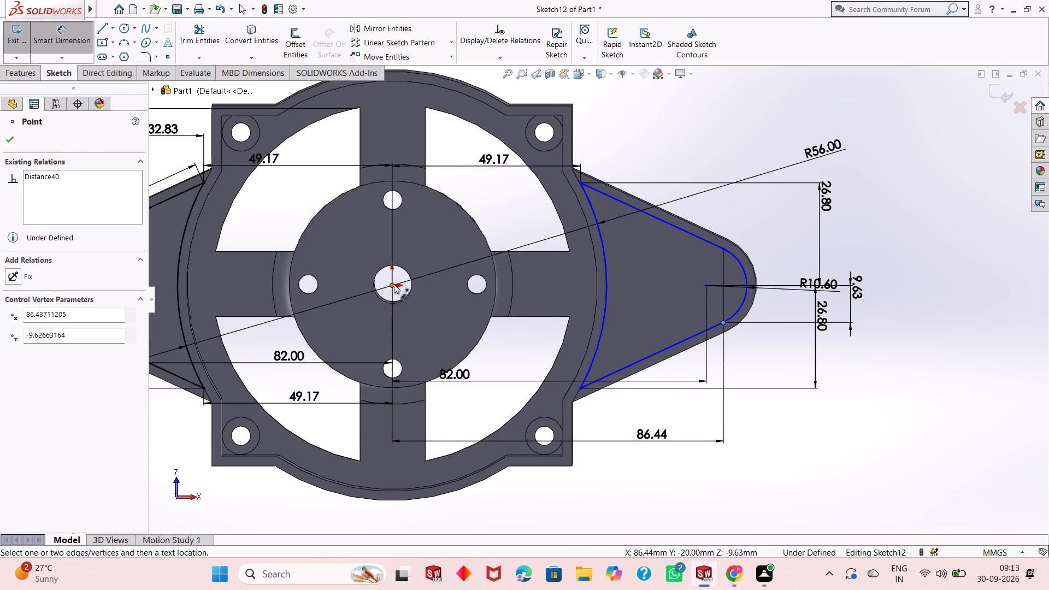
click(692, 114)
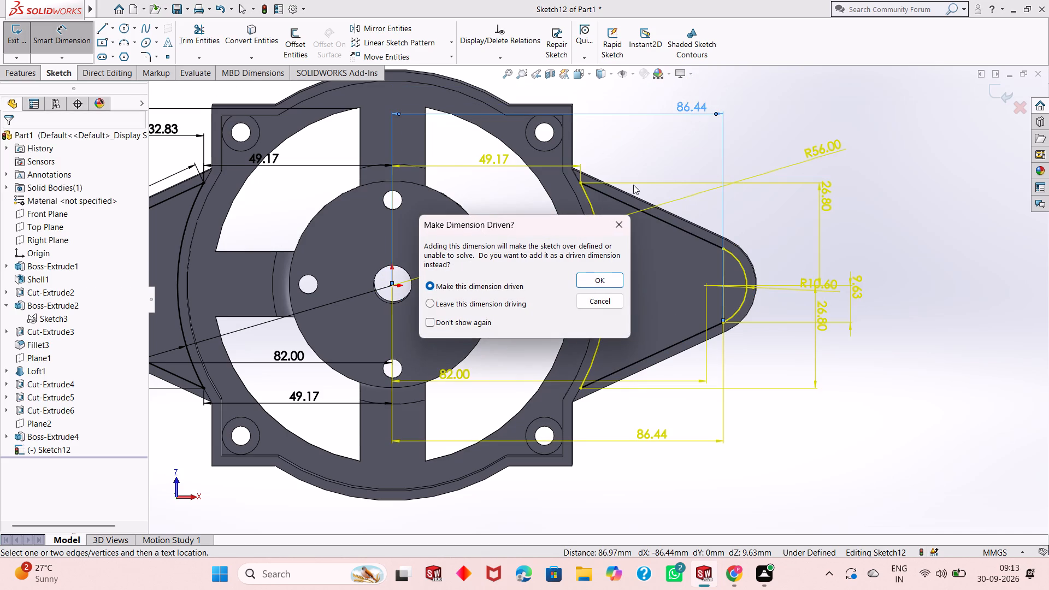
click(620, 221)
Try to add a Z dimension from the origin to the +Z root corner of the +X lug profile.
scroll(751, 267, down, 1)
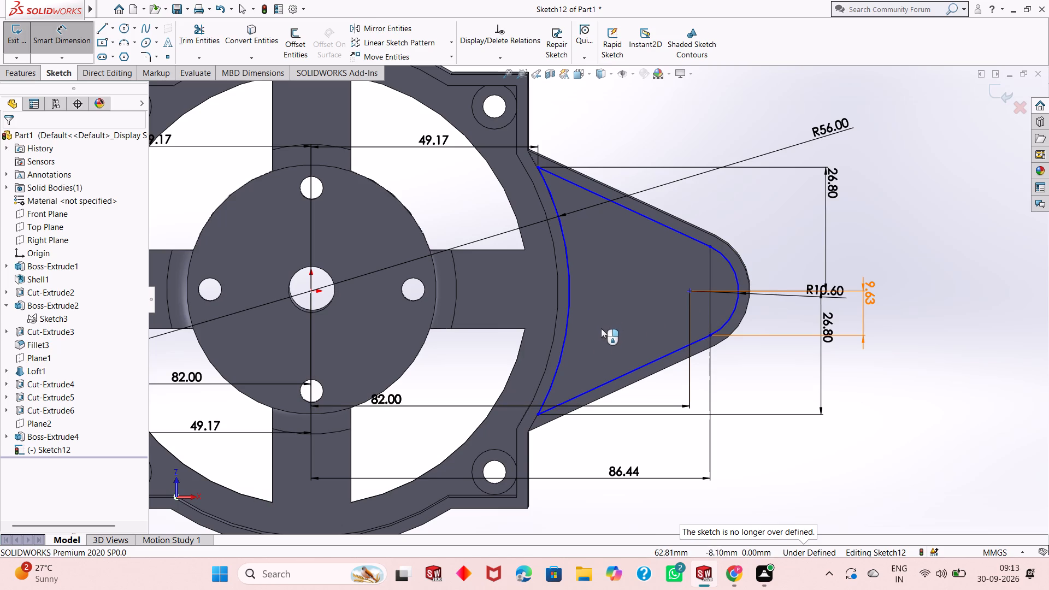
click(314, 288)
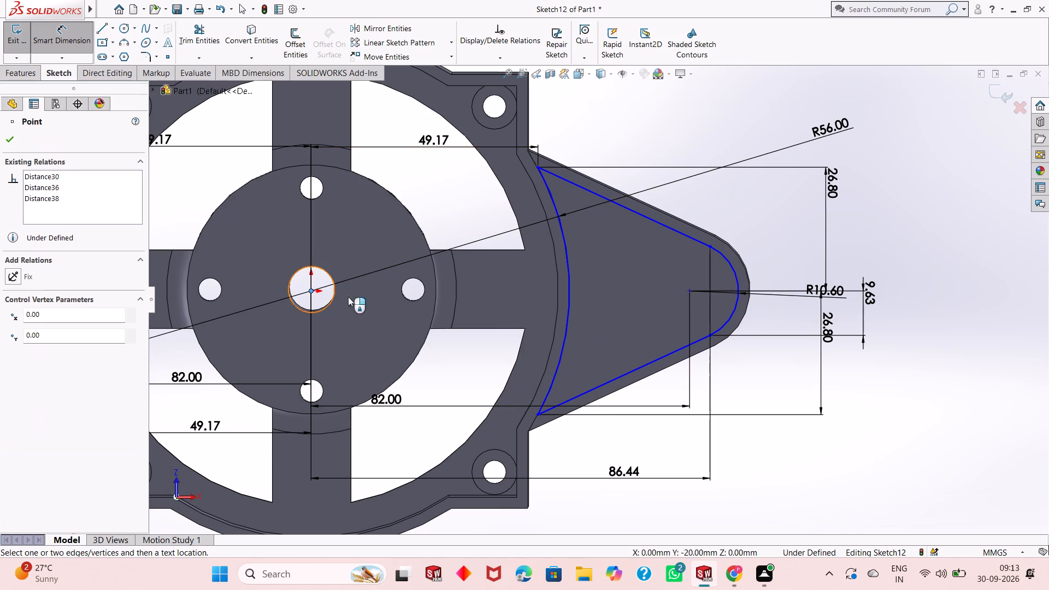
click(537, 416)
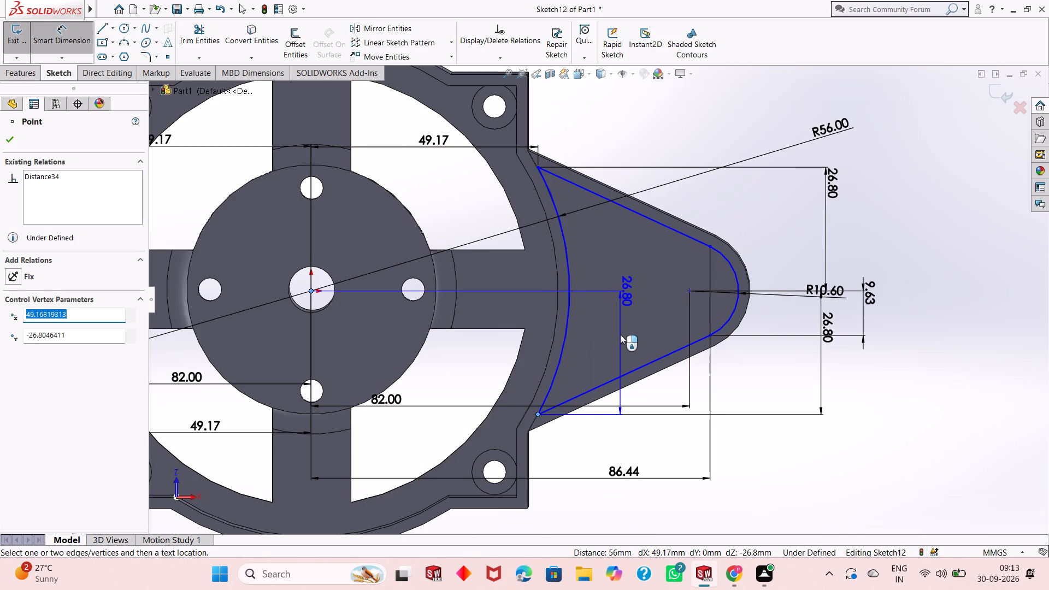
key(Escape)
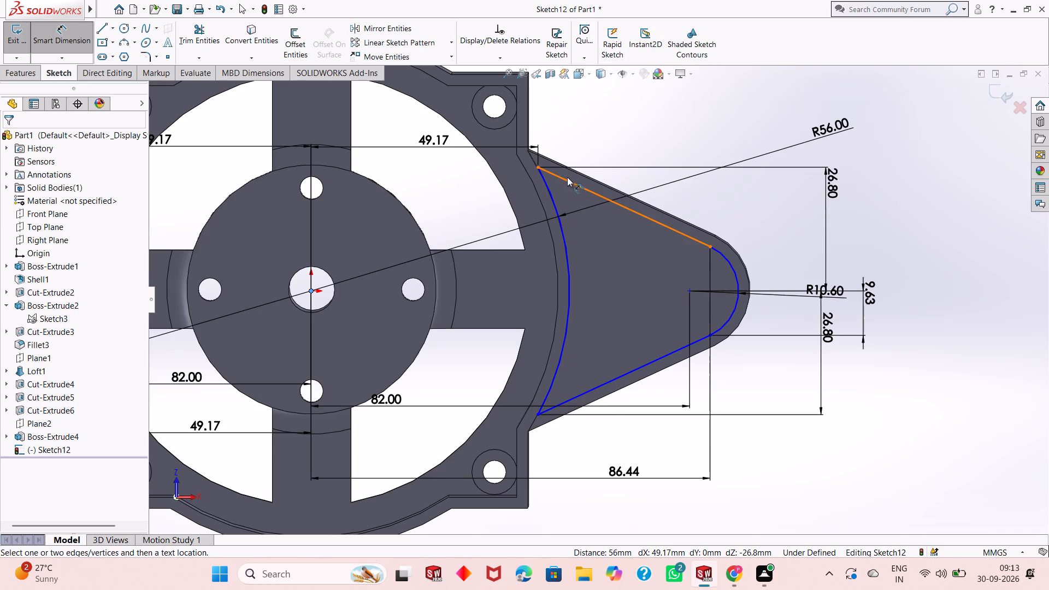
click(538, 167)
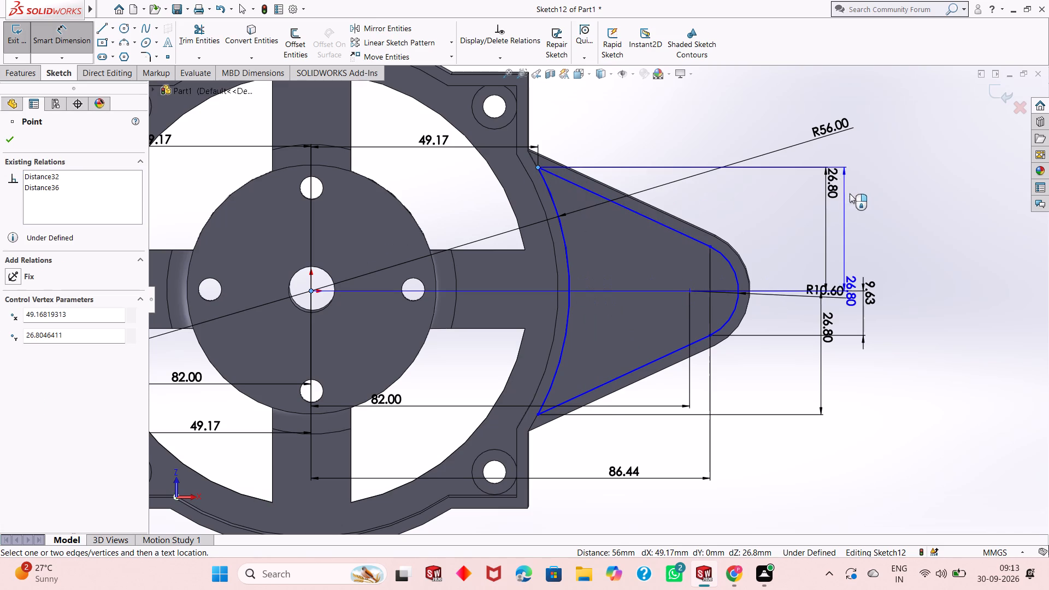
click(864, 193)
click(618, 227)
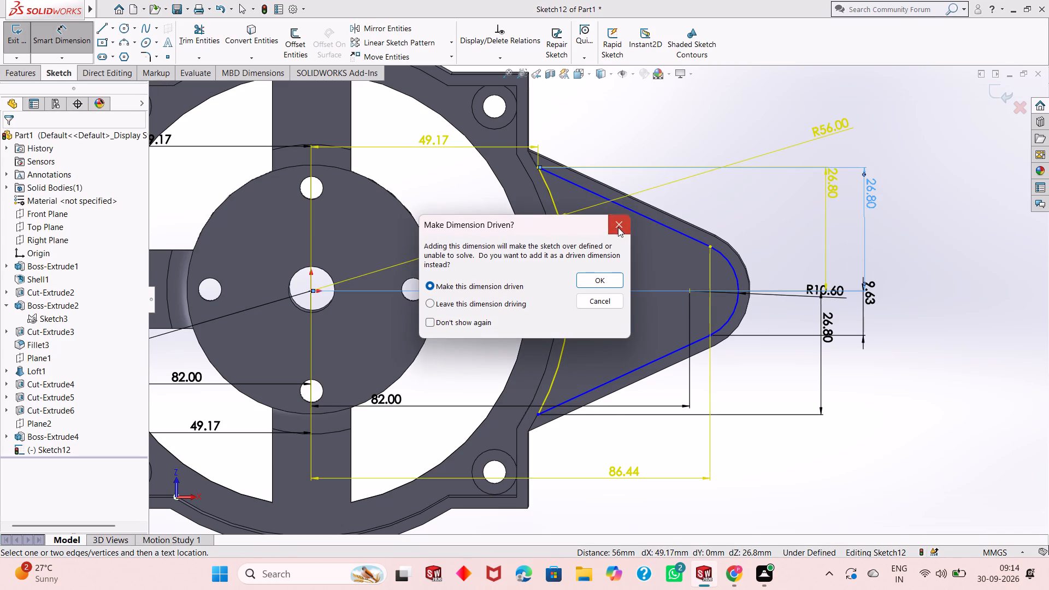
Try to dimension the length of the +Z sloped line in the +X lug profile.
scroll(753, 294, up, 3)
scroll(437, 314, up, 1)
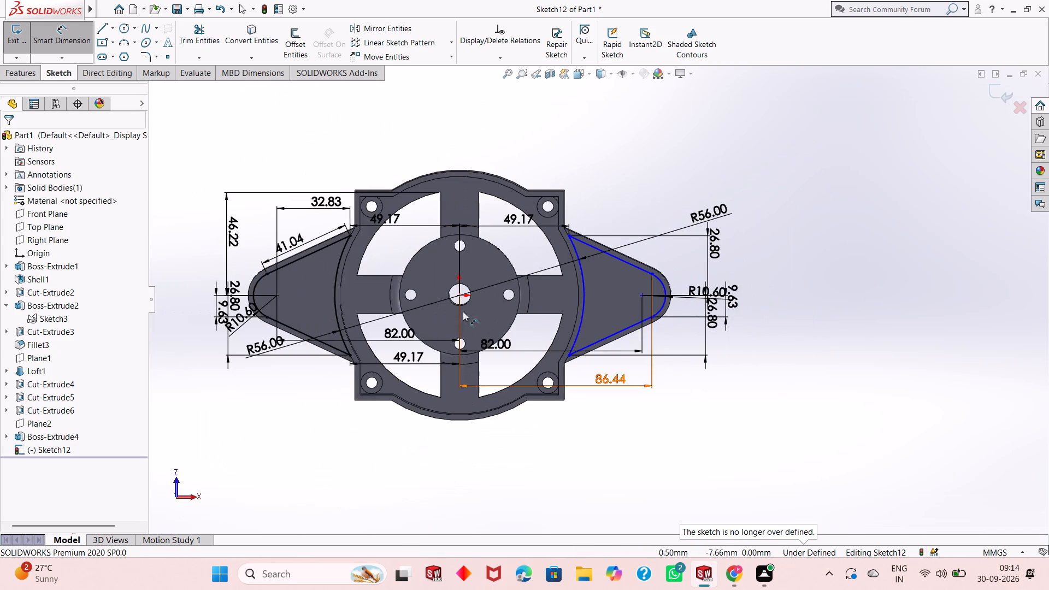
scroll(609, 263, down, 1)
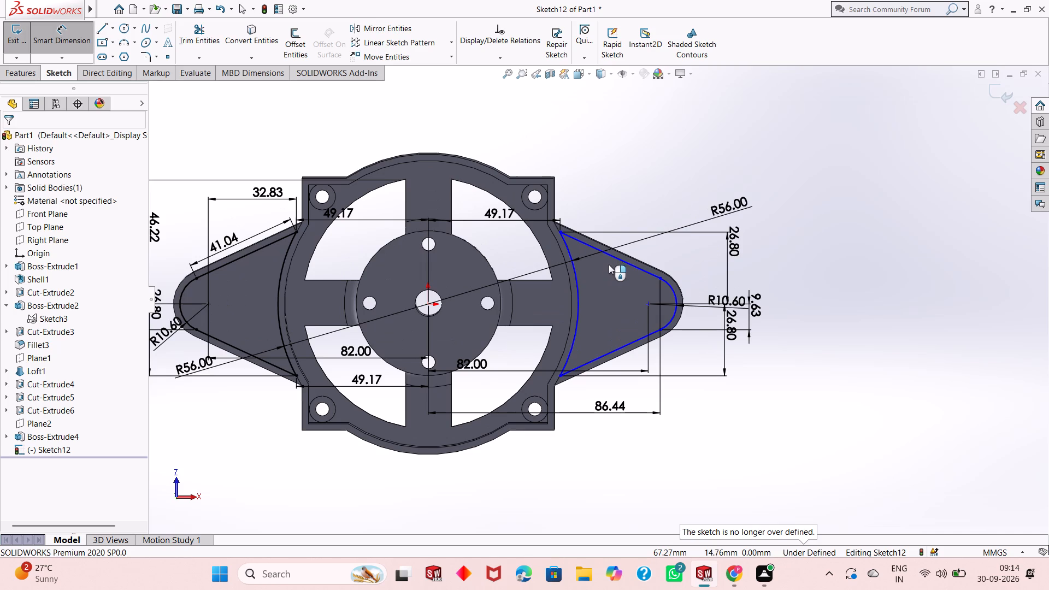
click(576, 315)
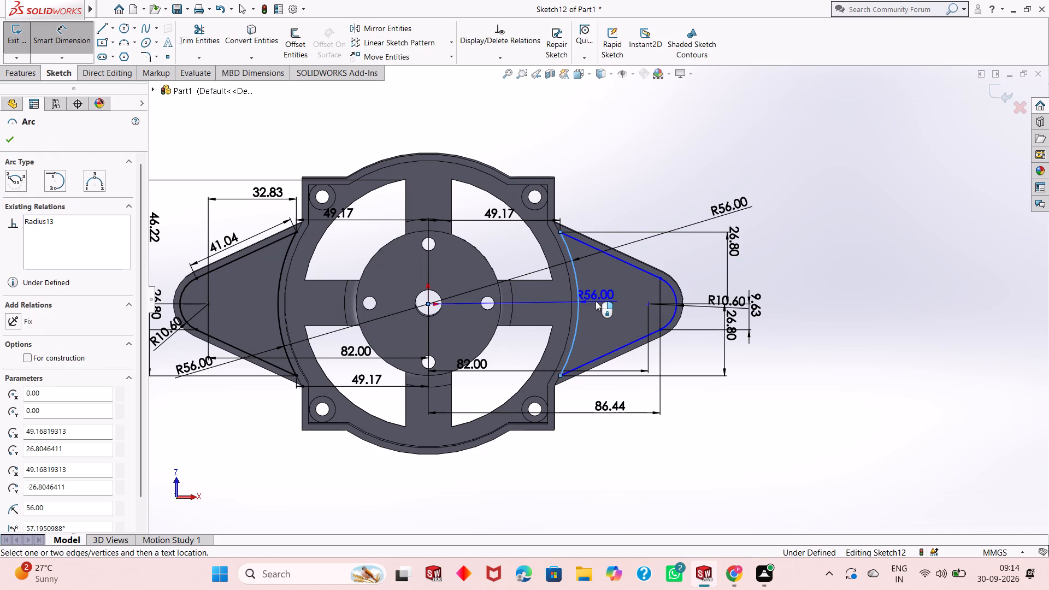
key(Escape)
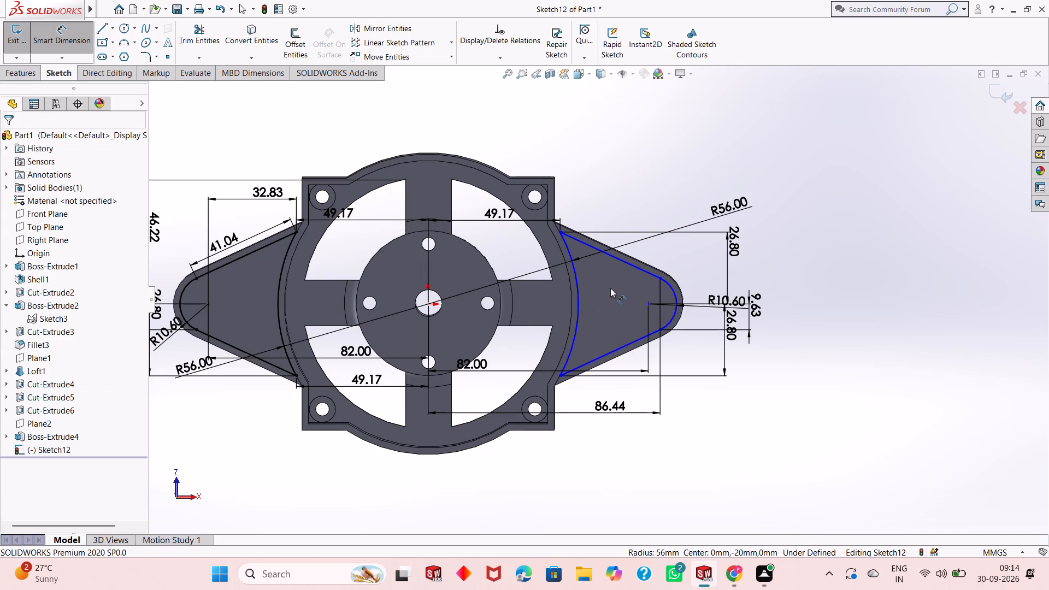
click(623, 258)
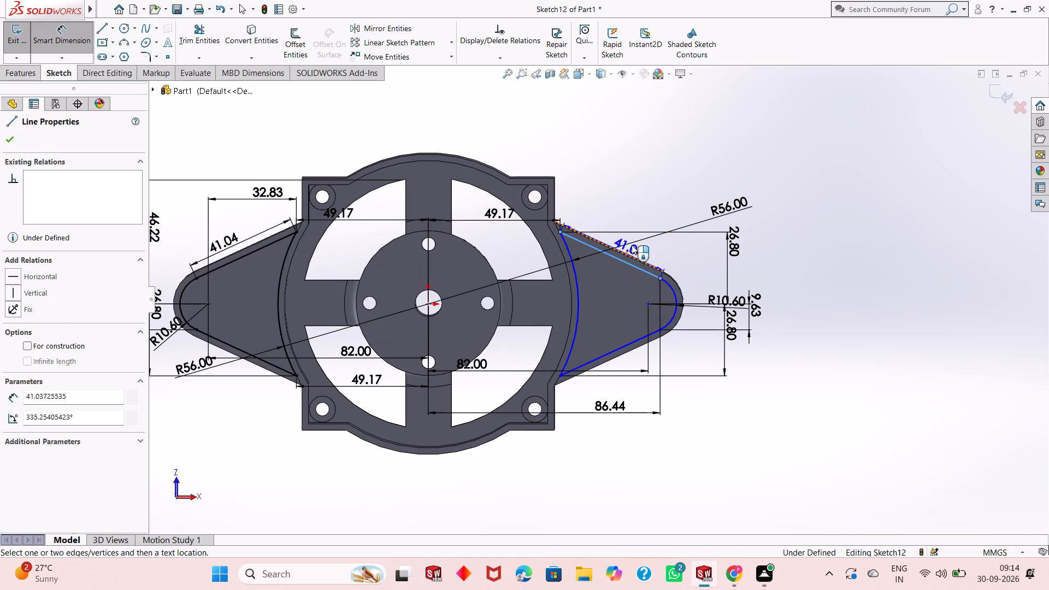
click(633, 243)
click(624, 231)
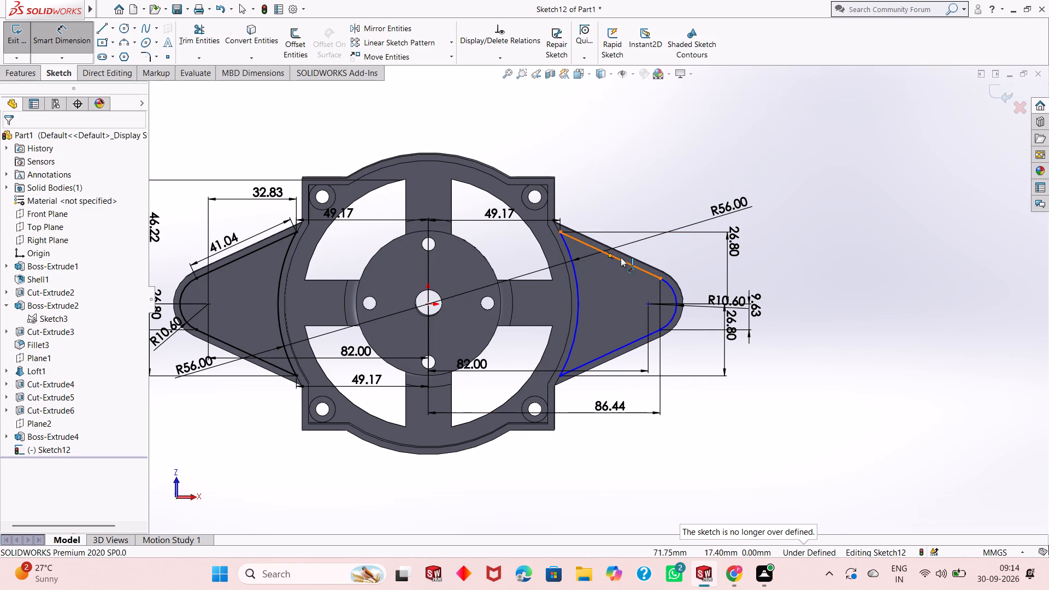
Dimension the Z distance from the +X lug end arc's centre to the square body's +Z edge at its +X corner.
scroll(605, 285, up, 1)
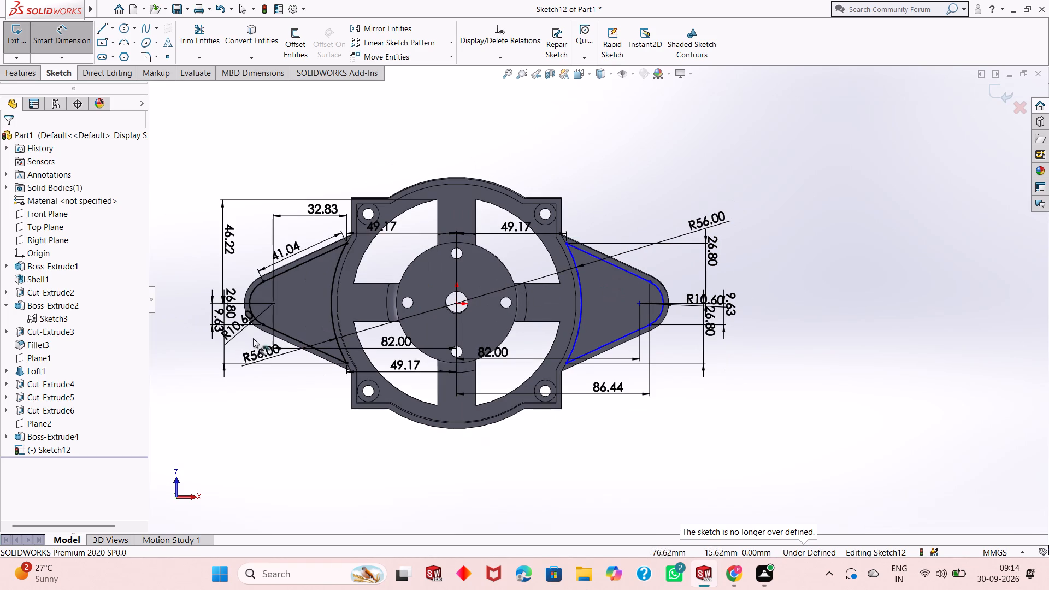
scroll(227, 337, down, 2)
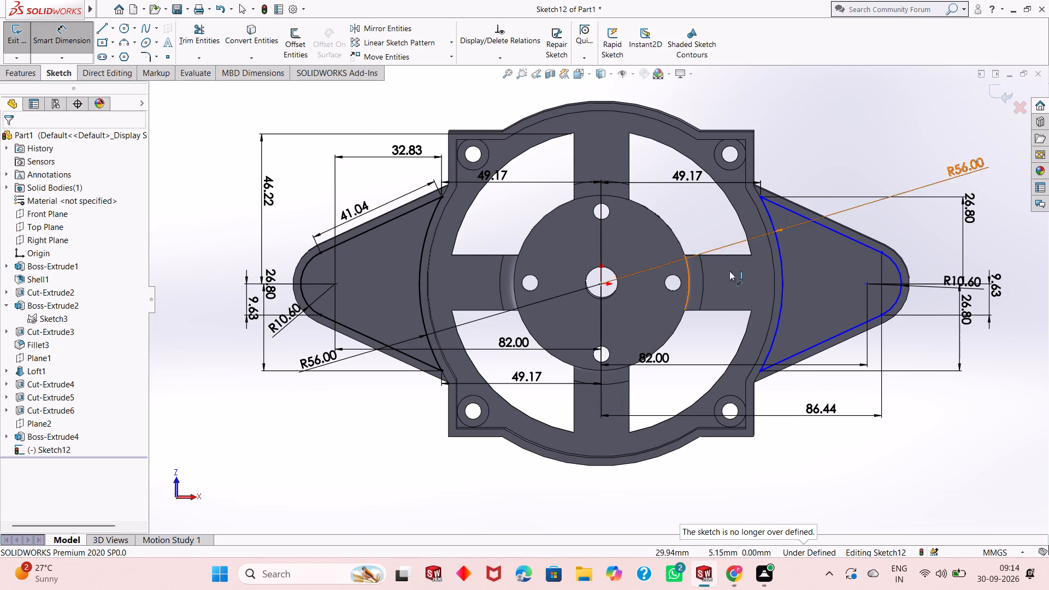
click(868, 285)
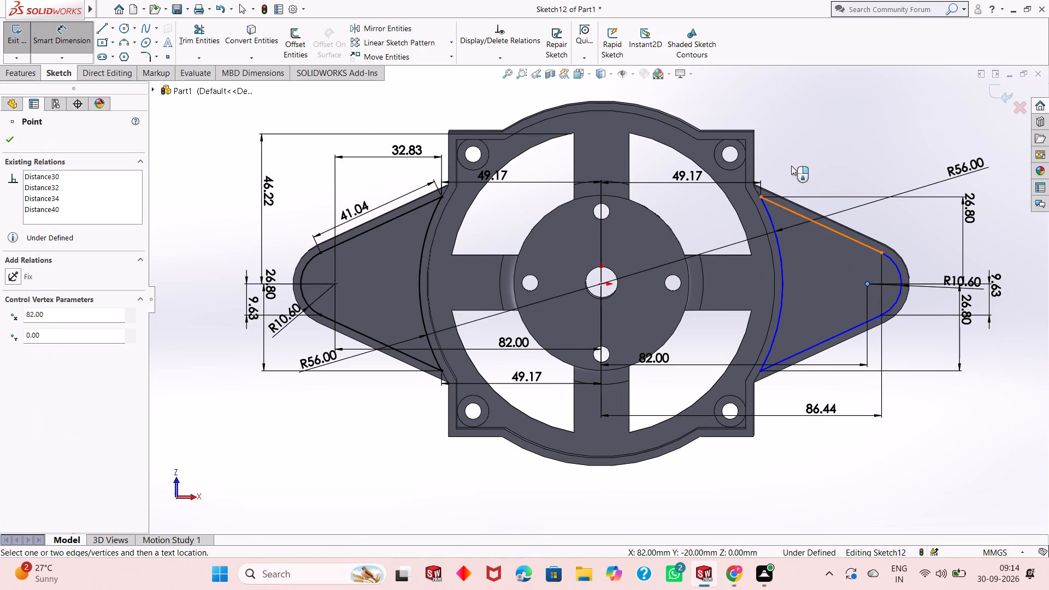
click(753, 130)
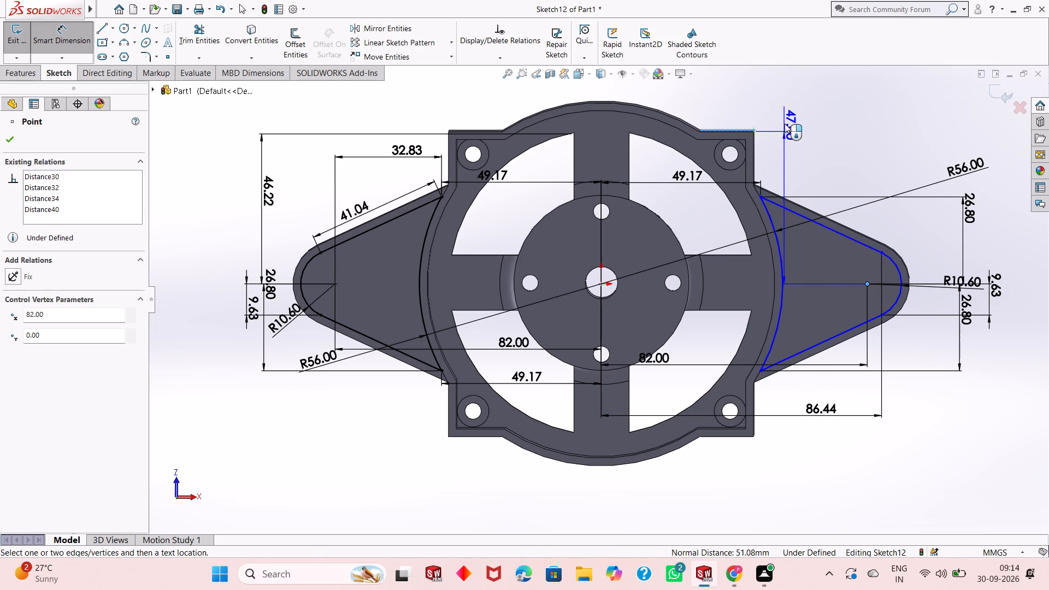
click(893, 102)
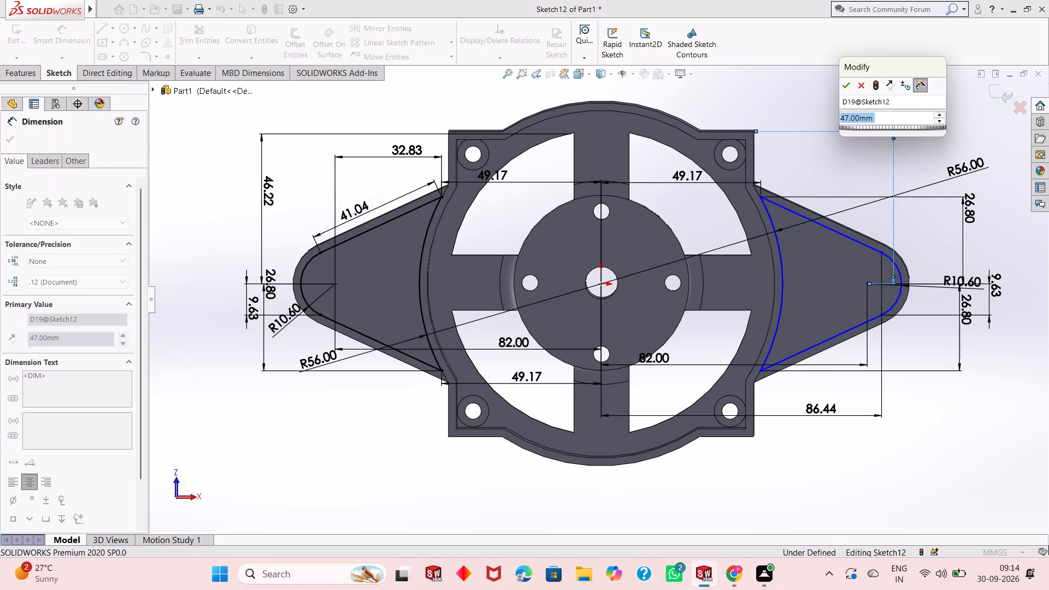
click(848, 87)
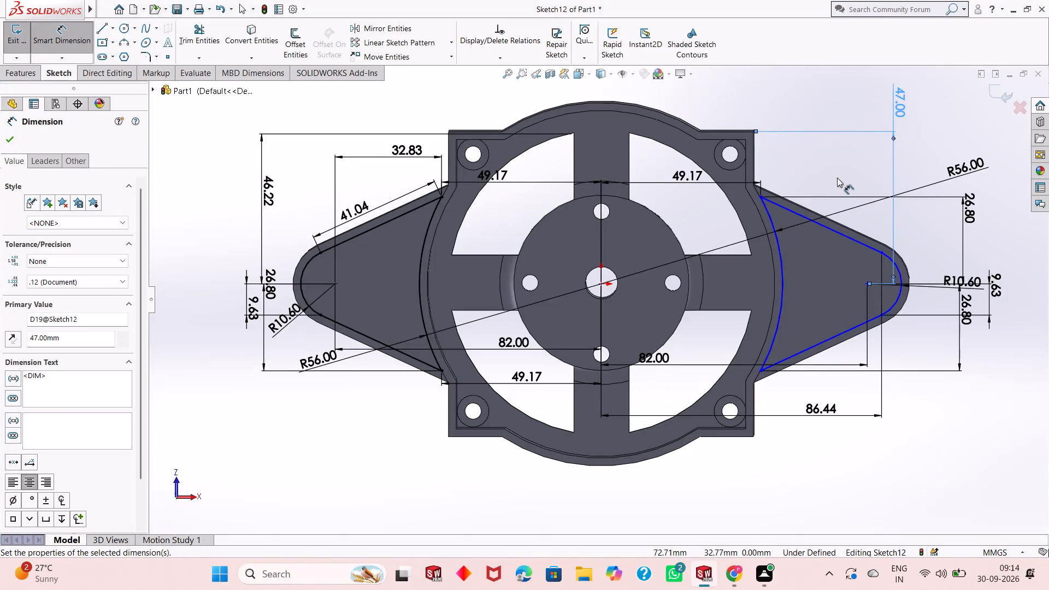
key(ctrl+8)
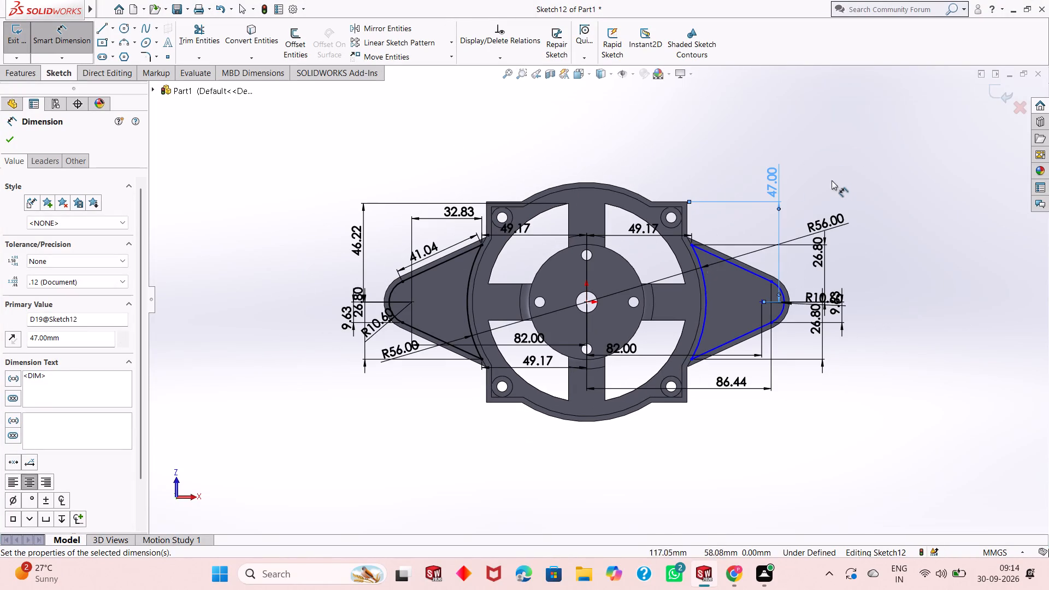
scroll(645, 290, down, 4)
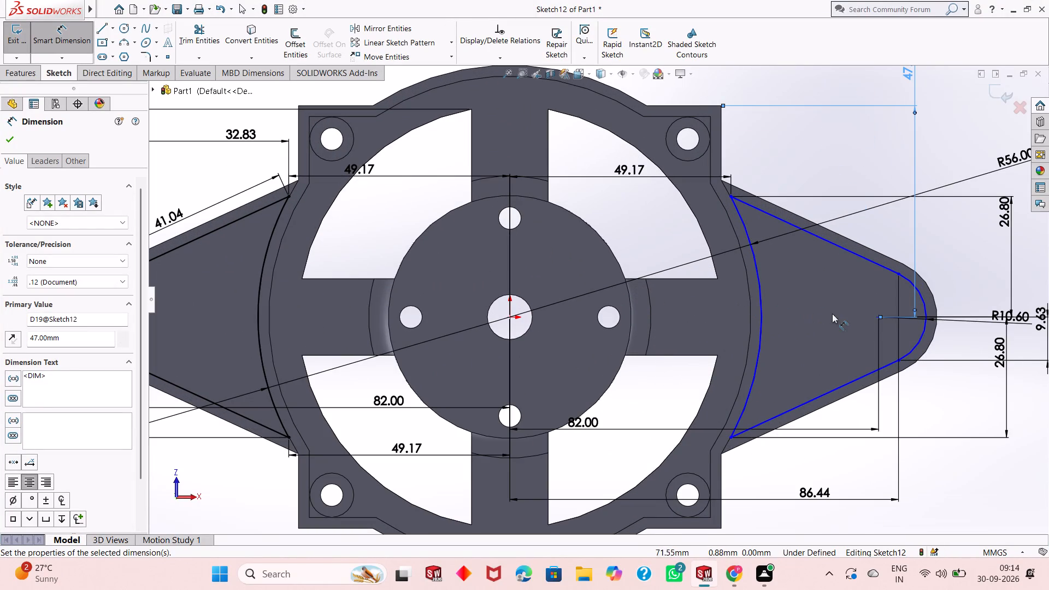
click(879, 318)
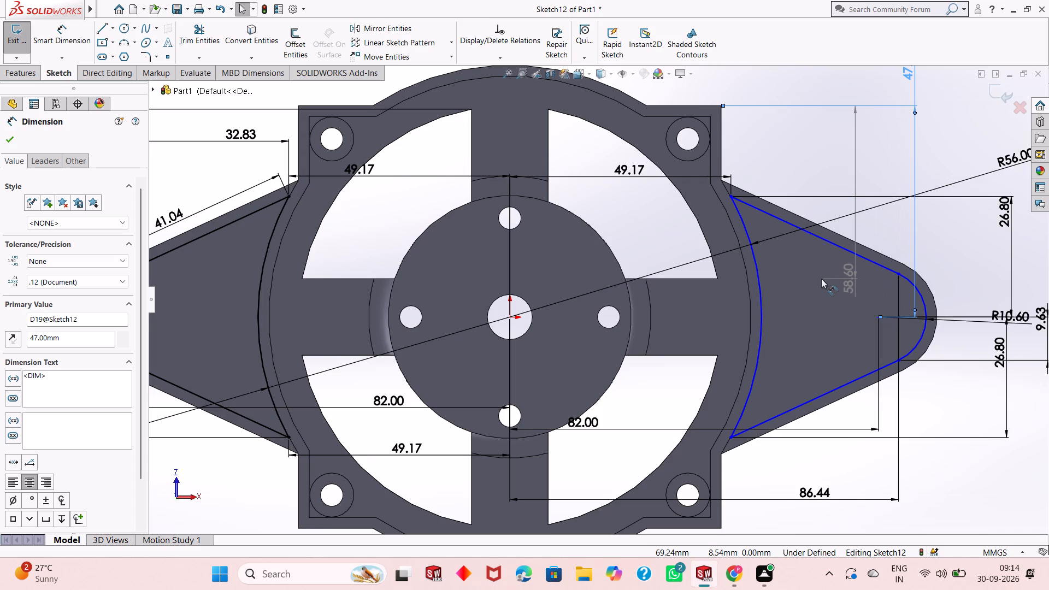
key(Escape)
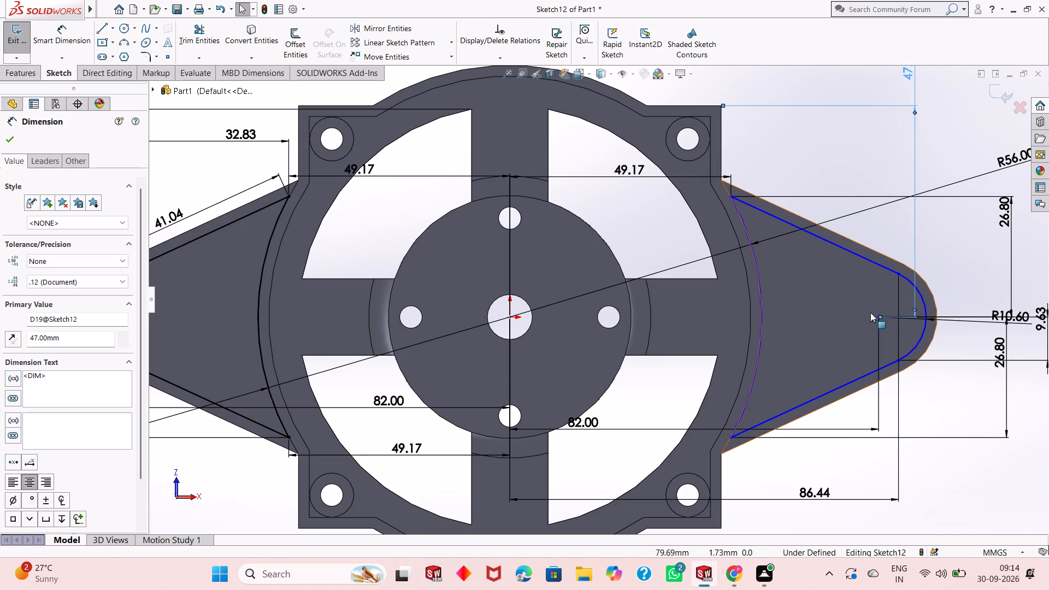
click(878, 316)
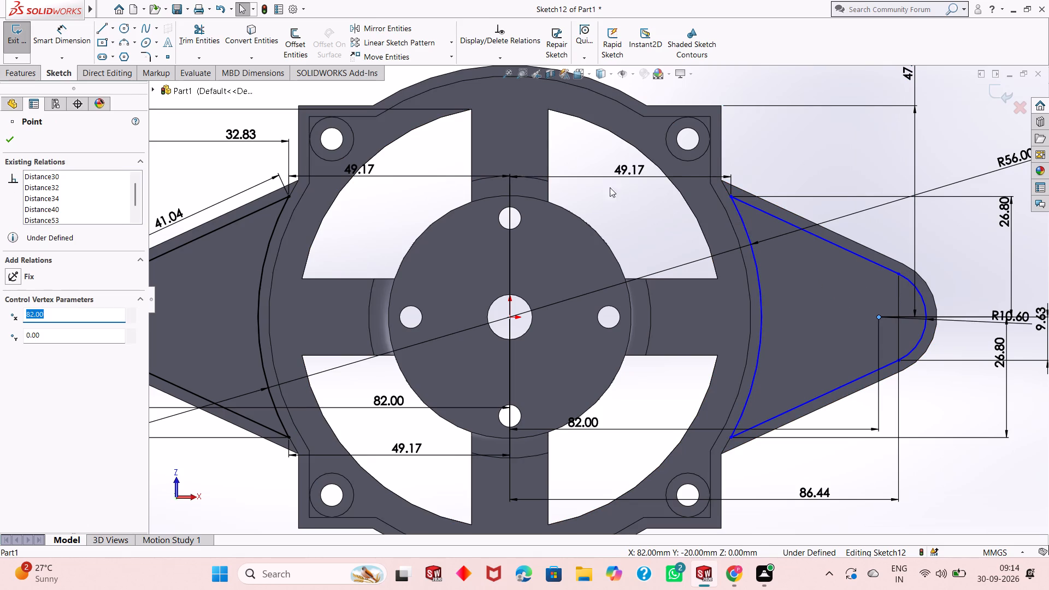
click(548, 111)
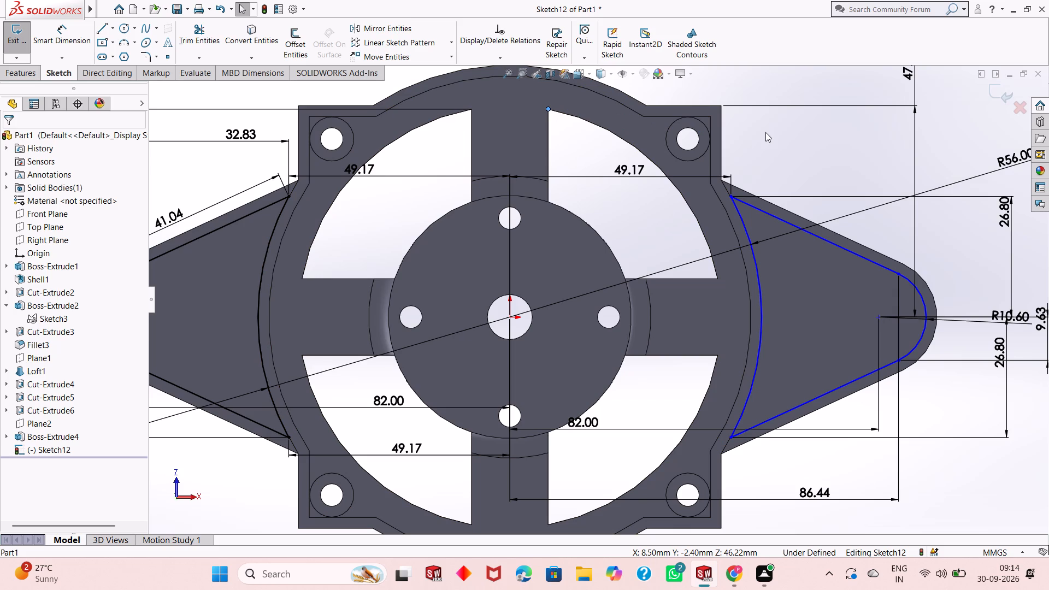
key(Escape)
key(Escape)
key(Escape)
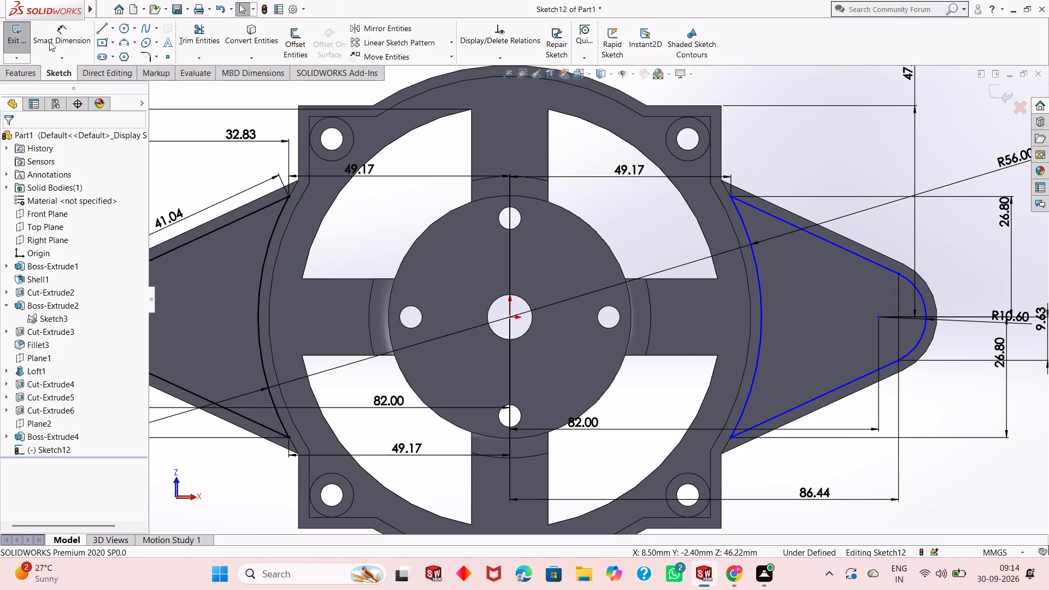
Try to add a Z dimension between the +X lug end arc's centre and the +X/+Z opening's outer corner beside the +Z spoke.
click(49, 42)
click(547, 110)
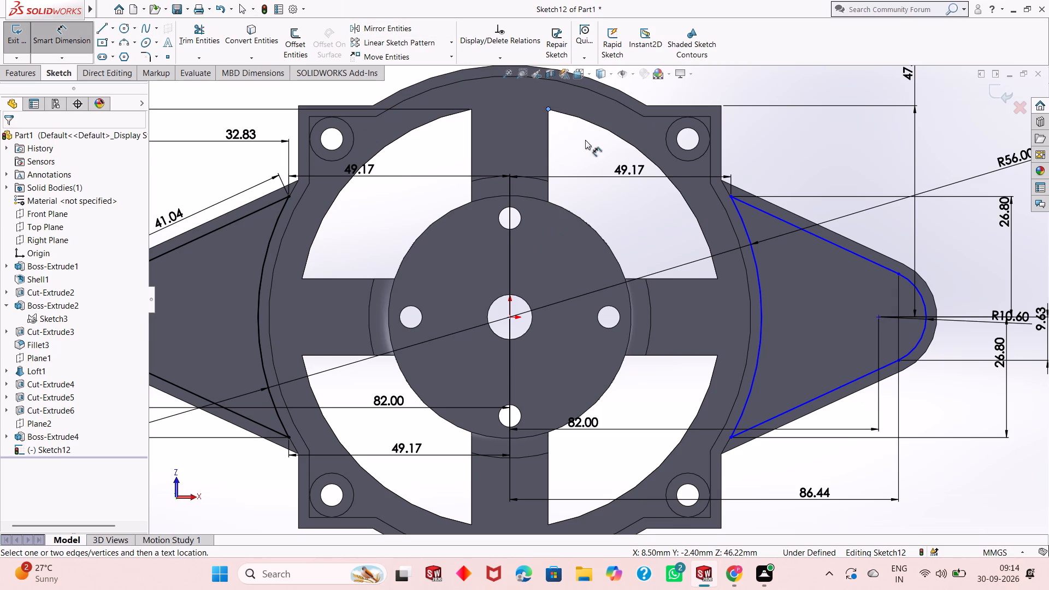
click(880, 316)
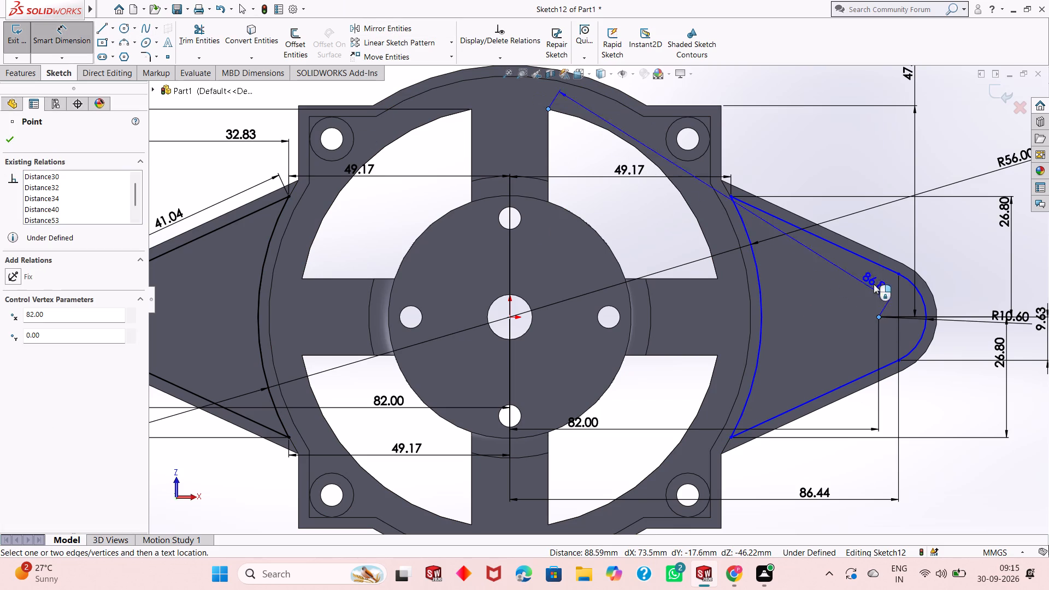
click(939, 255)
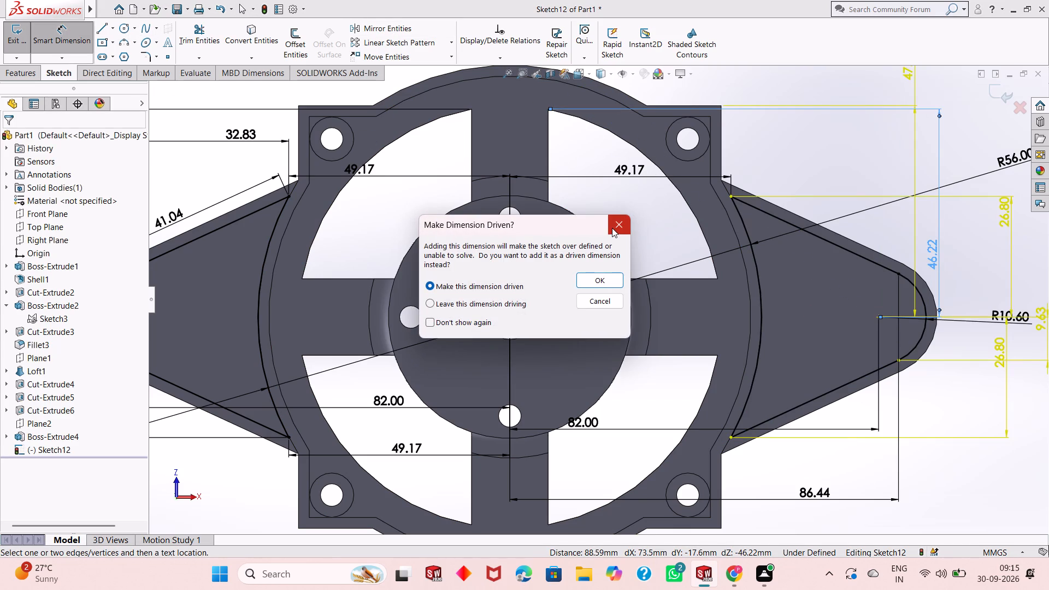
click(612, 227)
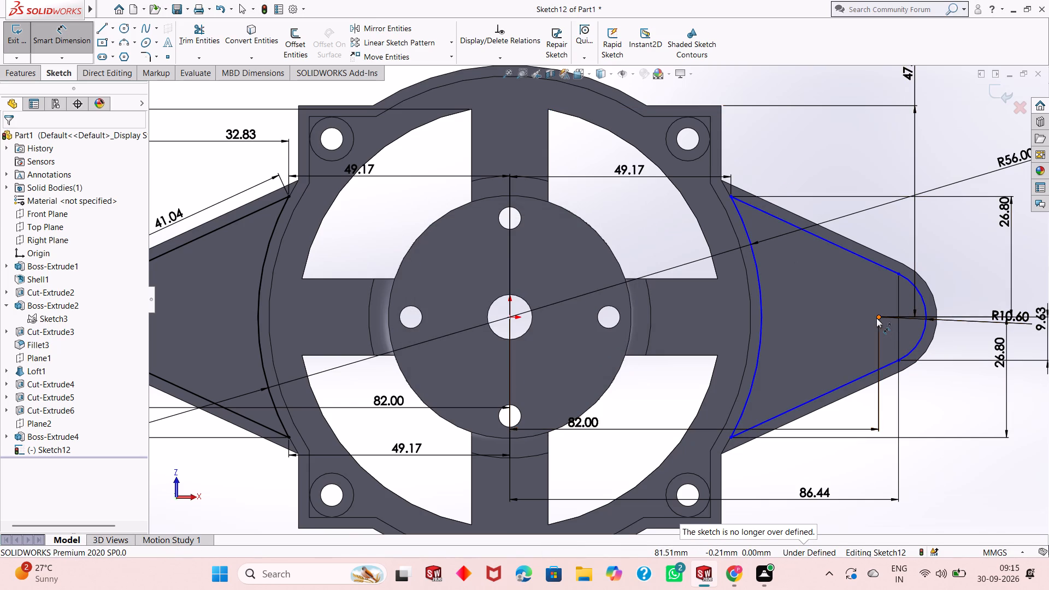
Dimension the X distance between the +X lug end arc's centre and the +X/+Z opening's outer corner beside the +Z spoke.
click(876, 318)
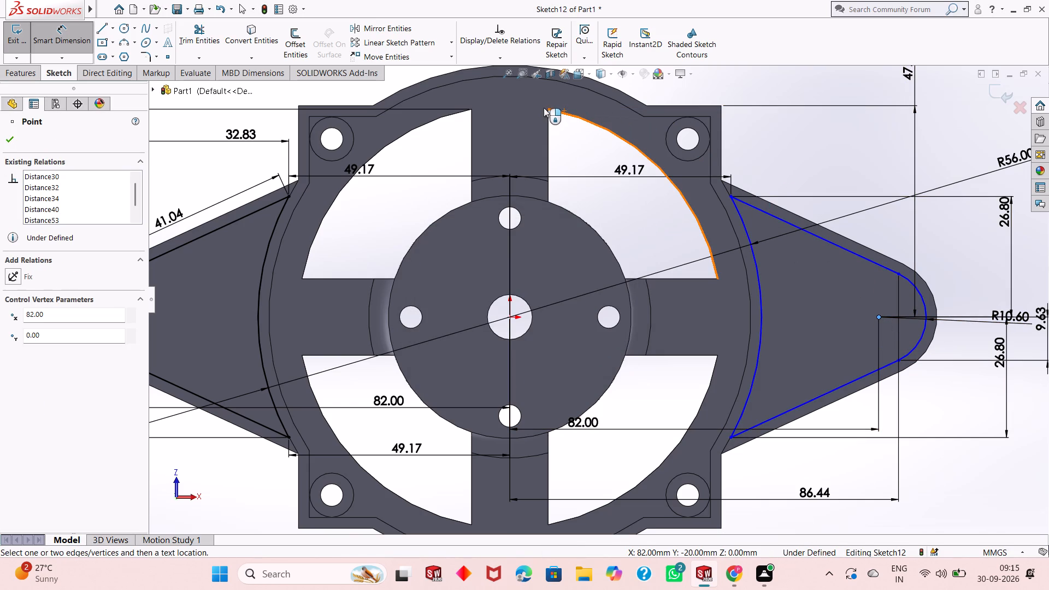
click(546, 109)
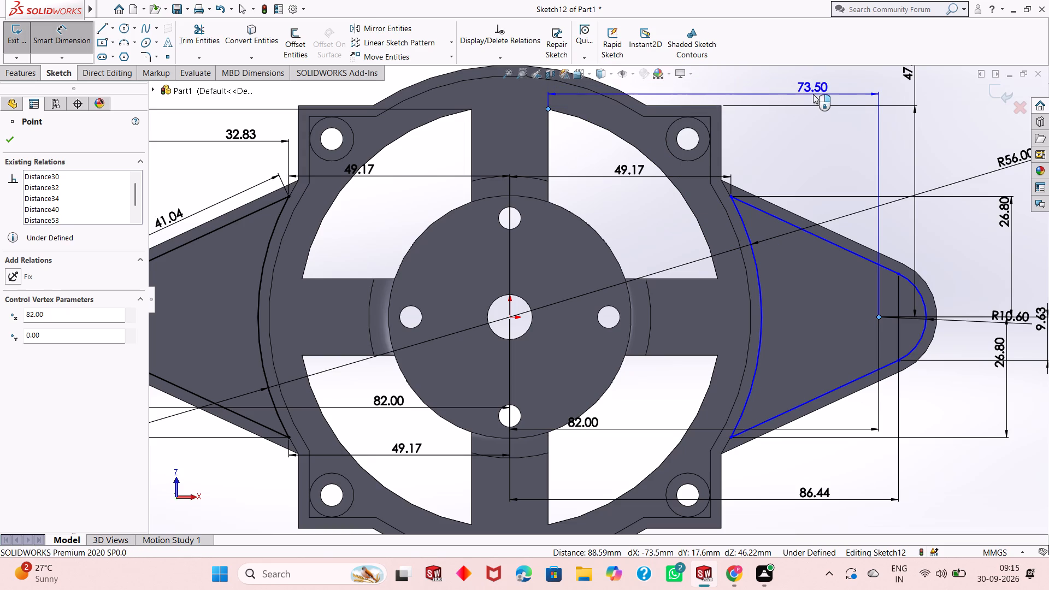
click(813, 94)
click(766, 77)
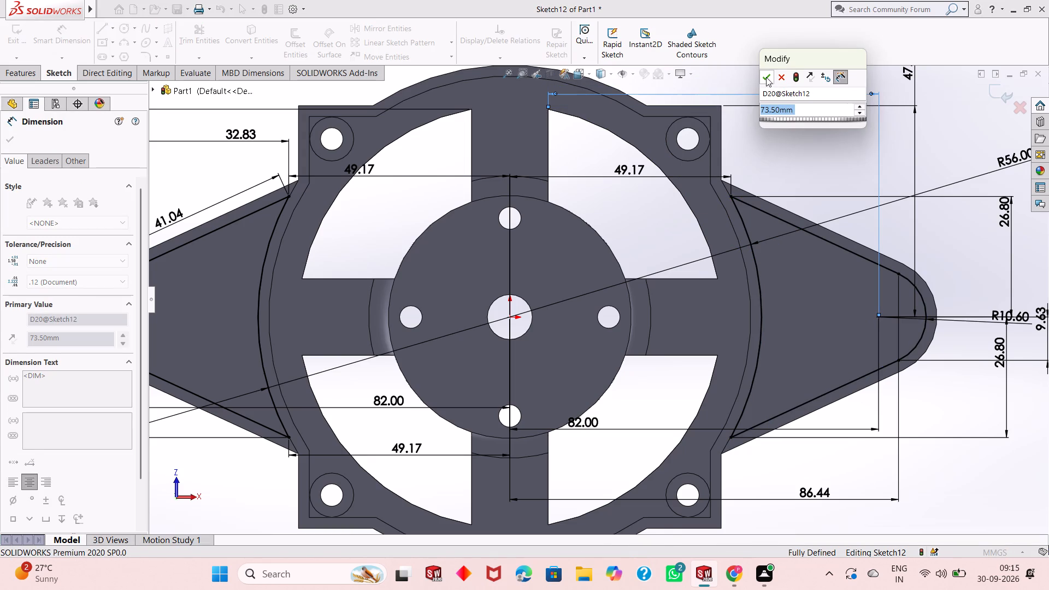
Cut-extrude both inset lug profiles as a blind cut 12.60 mm deep from the sketch plane.
scroll(706, 274, up, 2)
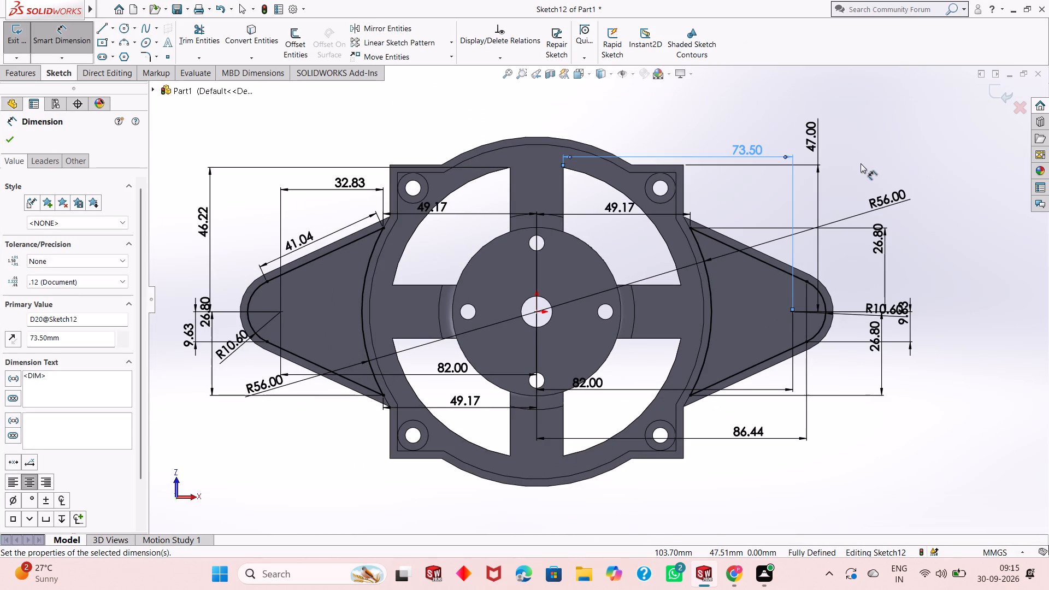
right_click(861, 163)
click(888, 199)
scroll(681, 303, up, 1)
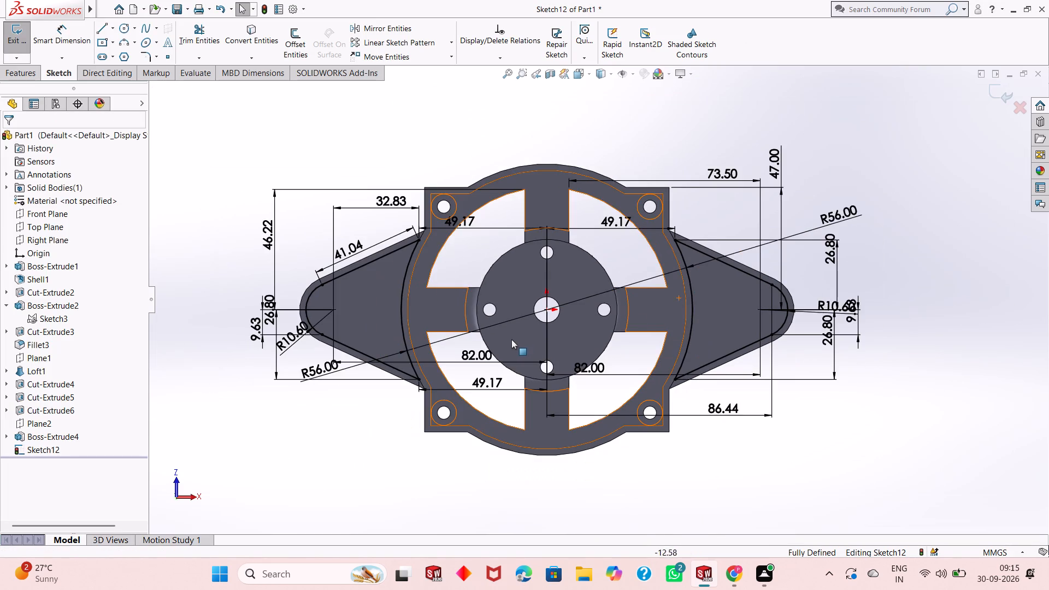
scroll(509, 340, up, 1)
scroll(509, 340, down, 2)
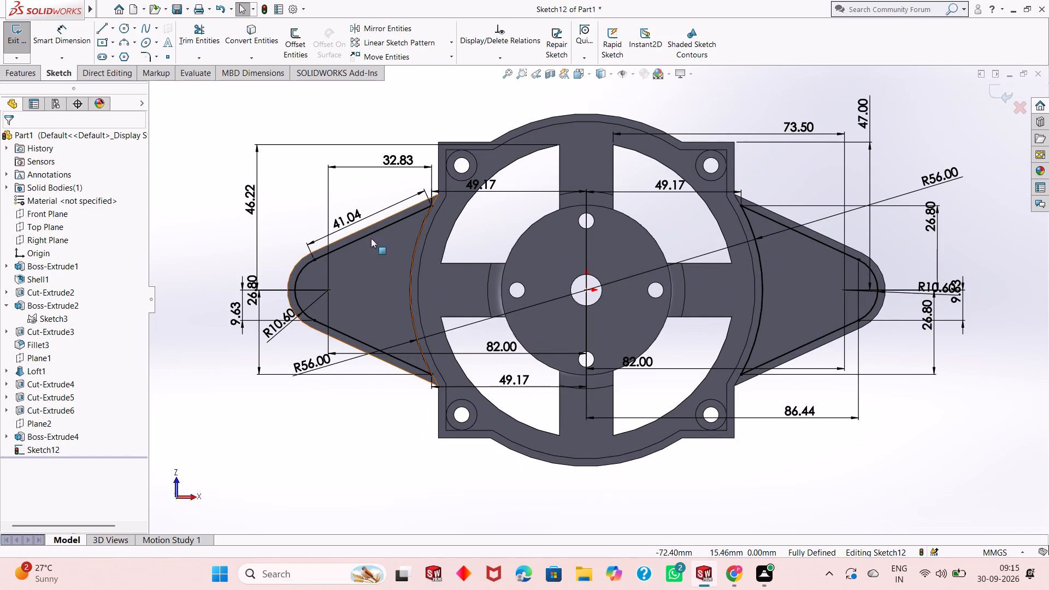
click(17, 73)
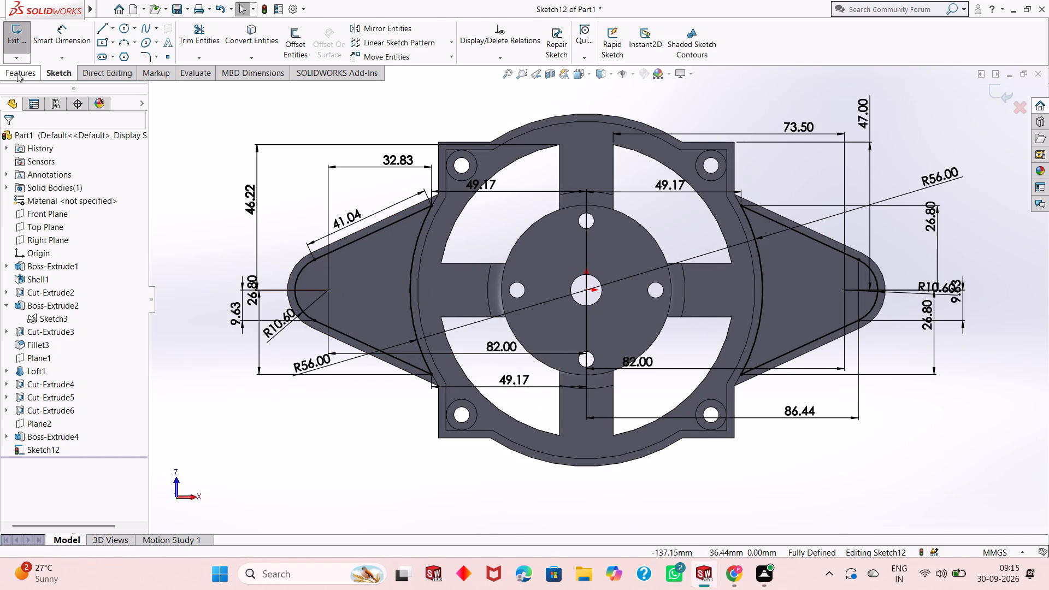
click(193, 49)
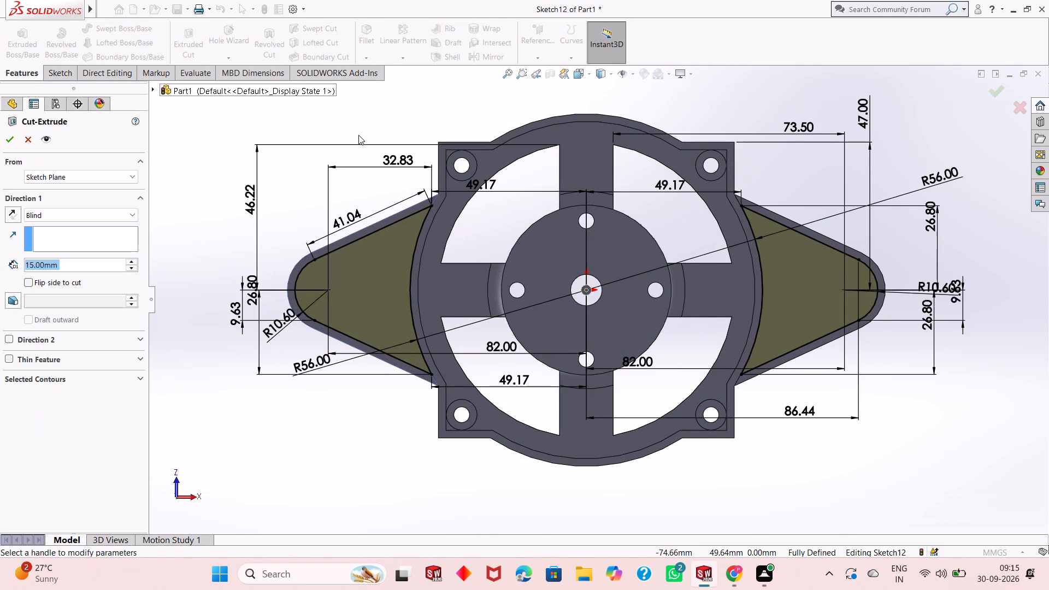
middle_drag(445, 179, 431, 457)
scroll(433, 410, up, 1)
double_click(72, 266)
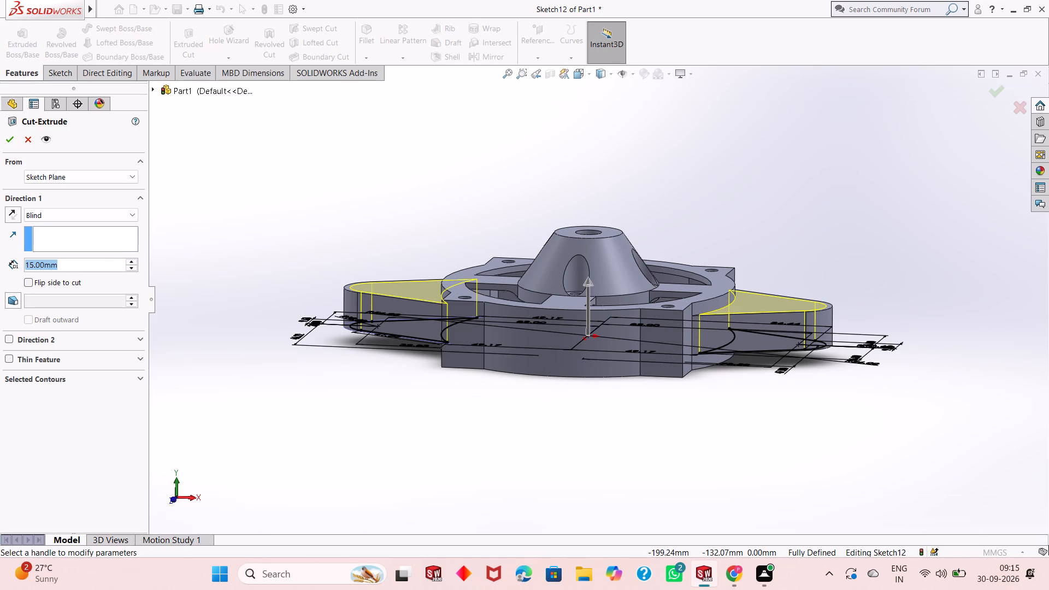
text(15-)
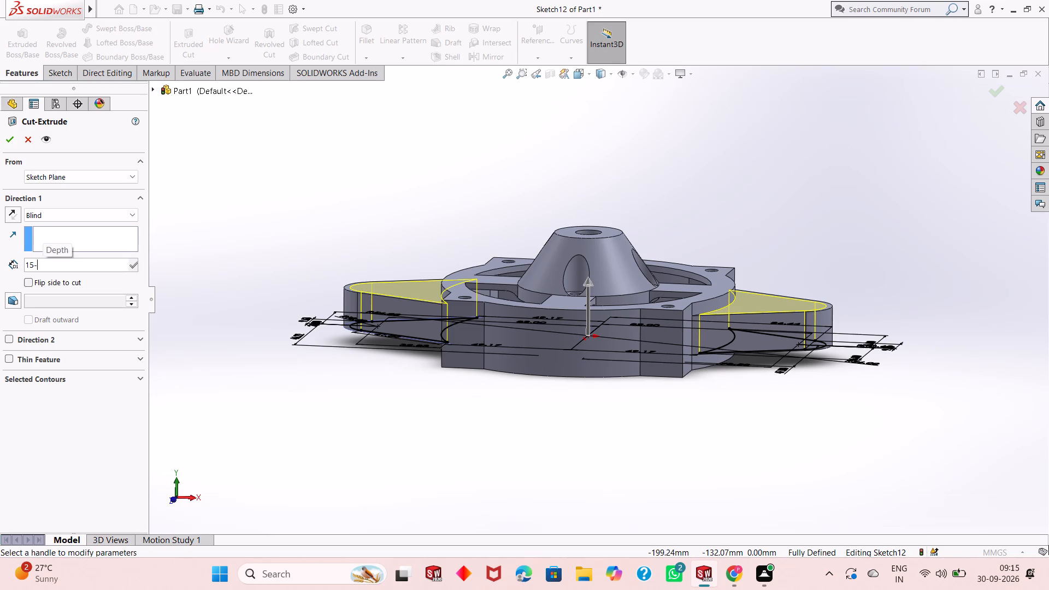
text(2.4)
key(Return)
click(2, 146)
click(307, 197)
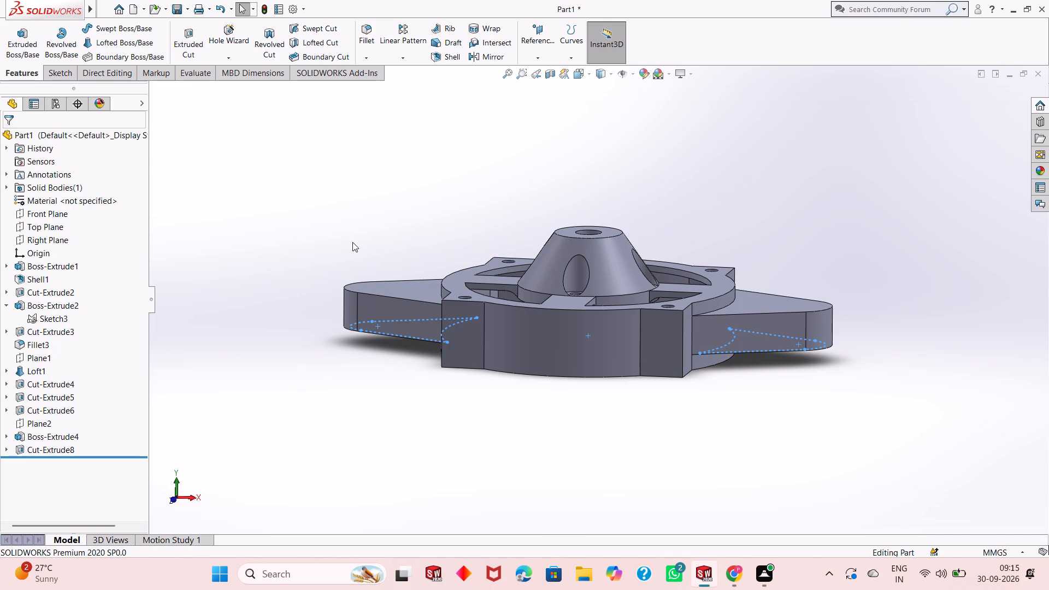
Examine the pockets in both tapered lugs and the part's underside from several angles.
middle_drag(352, 242, 374, 3)
scroll(609, 222, down, 2)
middle_drag(287, 186, 340, 160)
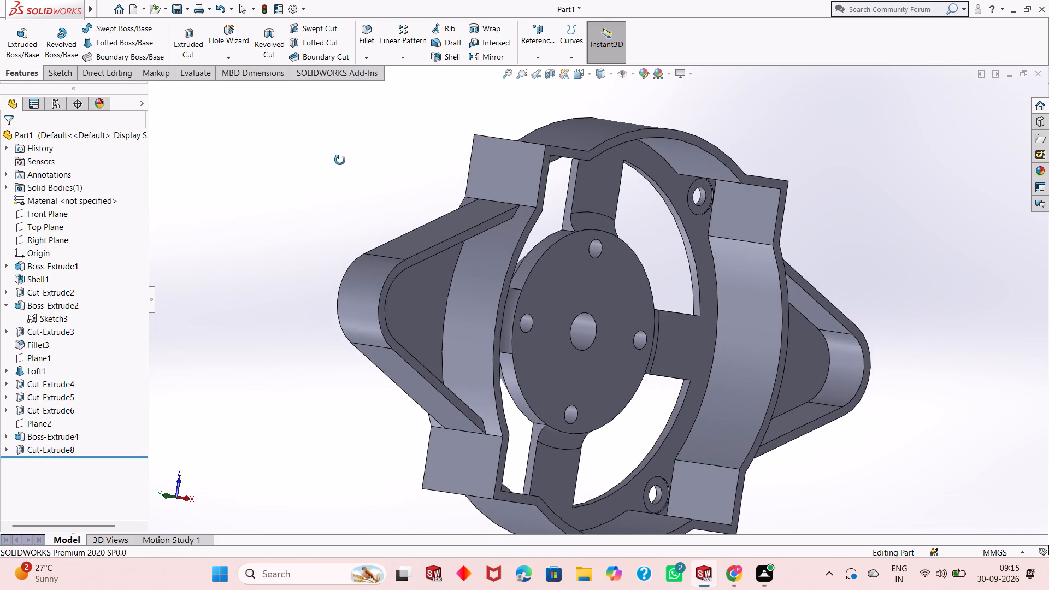
middle_drag(340, 160, 282, 187)
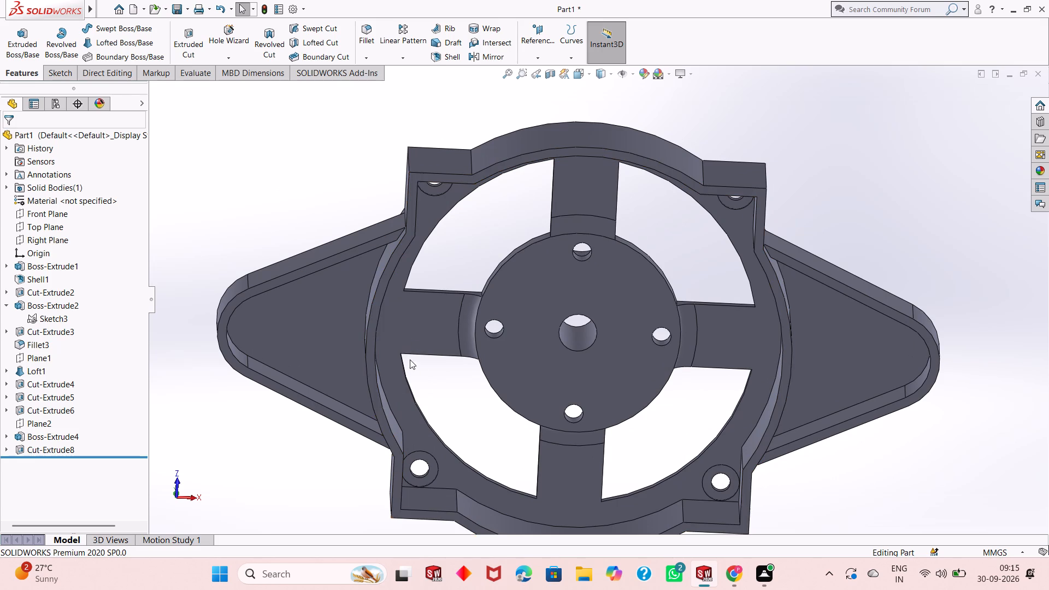
scroll(497, 334, up, 2)
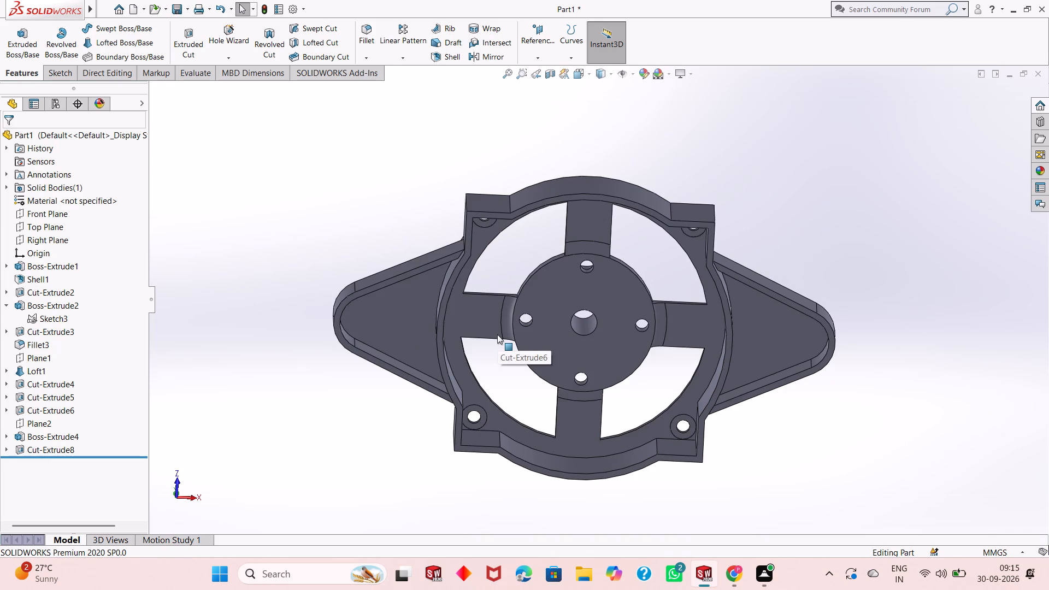
scroll(497, 334, up, 2)
middle_drag(567, 290, 543, 411)
middle_drag(521, 299, 520, 319)
scroll(520, 319, down, 1)
scroll(522, 319, up, 1)
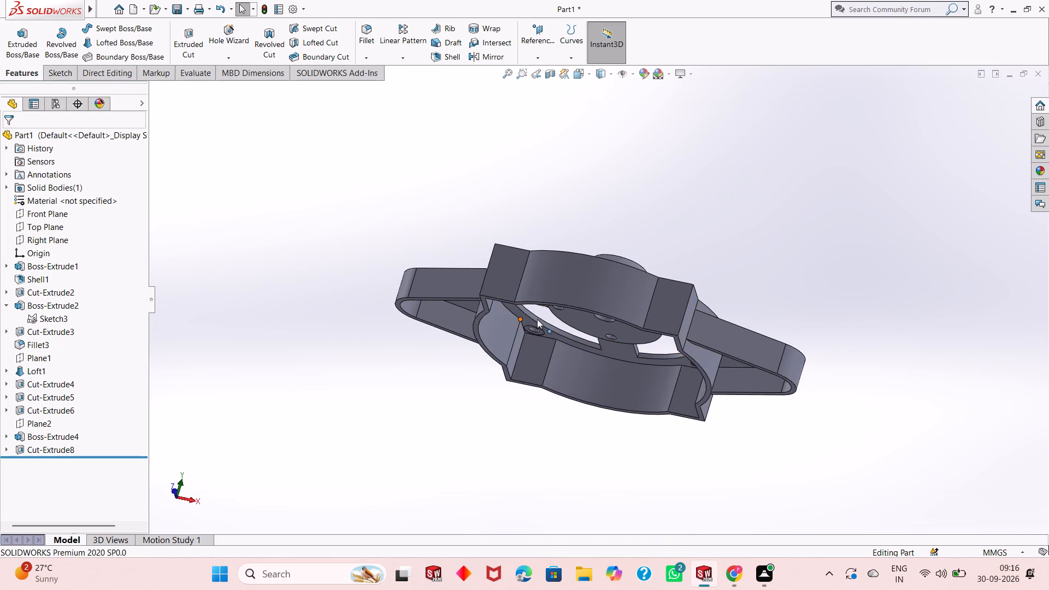
Start a sketch on the +X lug's flat hub-side face and draw a circle of about 5.6 mm radius at the end arc's centre.
middle_drag(537, 319, 516, 500)
click(732, 361)
click(786, 327)
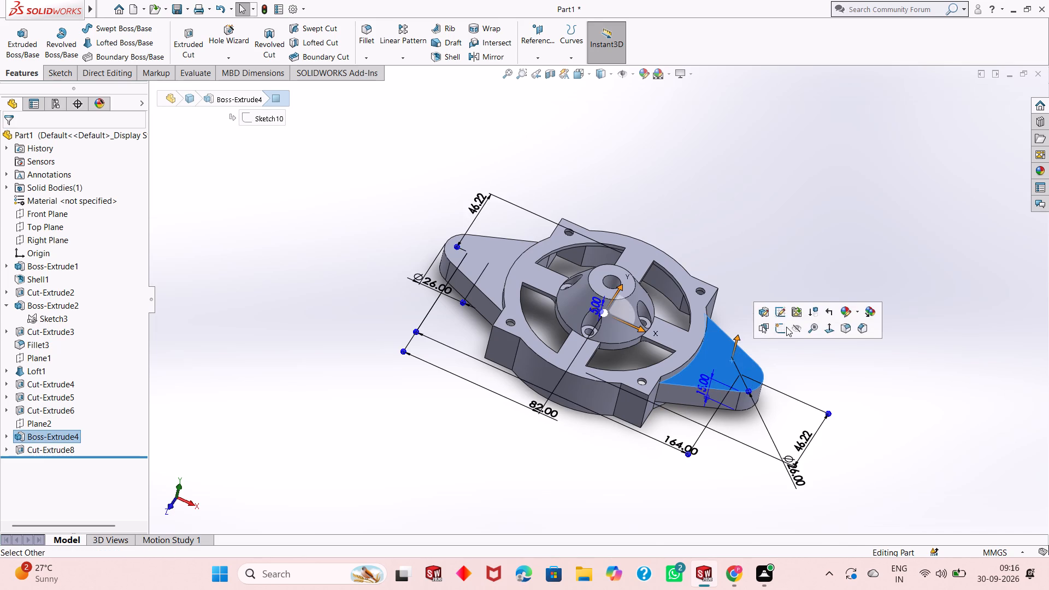
key(ctrl+8)
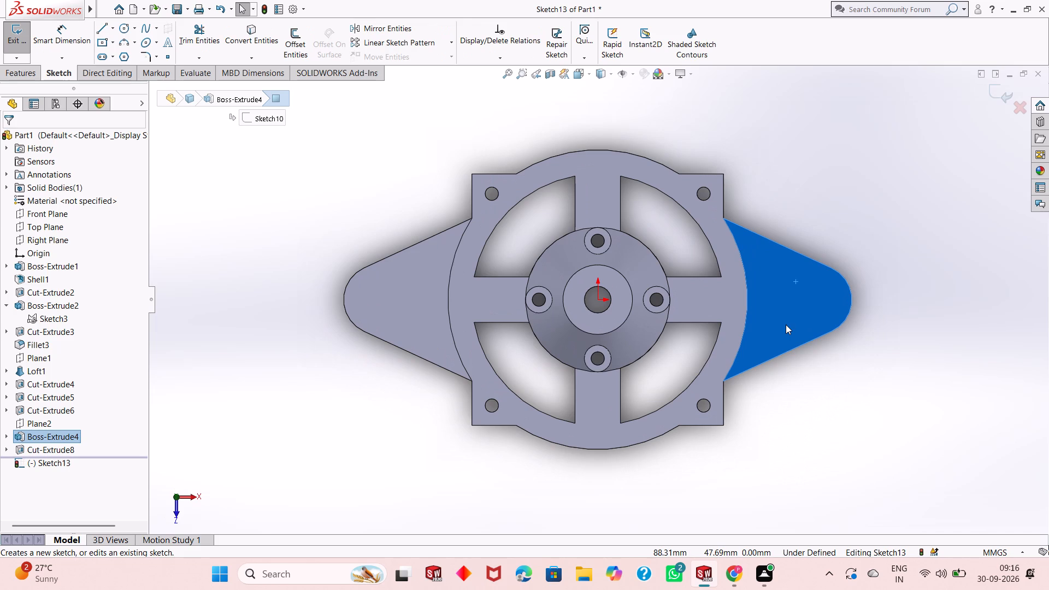
click(118, 29)
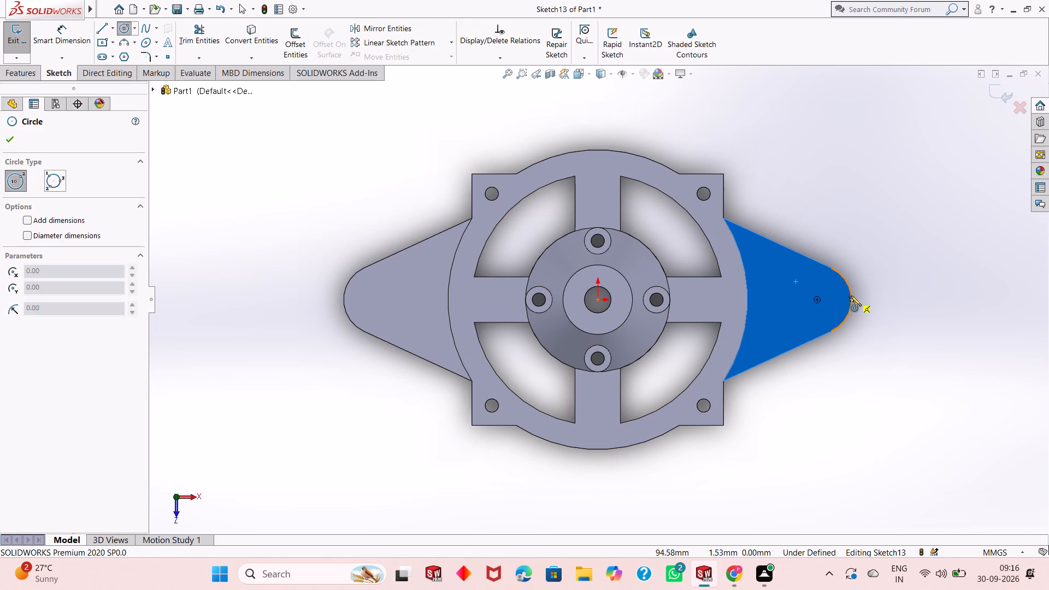
click(818, 300)
click(826, 287)
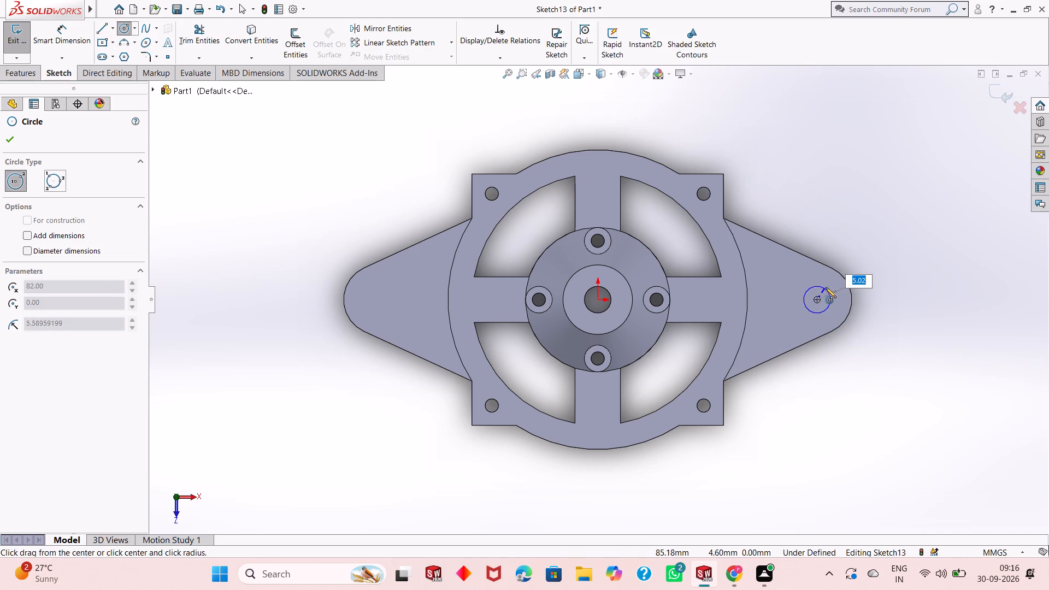
Draw a circle of about 7.8 mm radius centred on the -X lug's end arc.
click(377, 299)
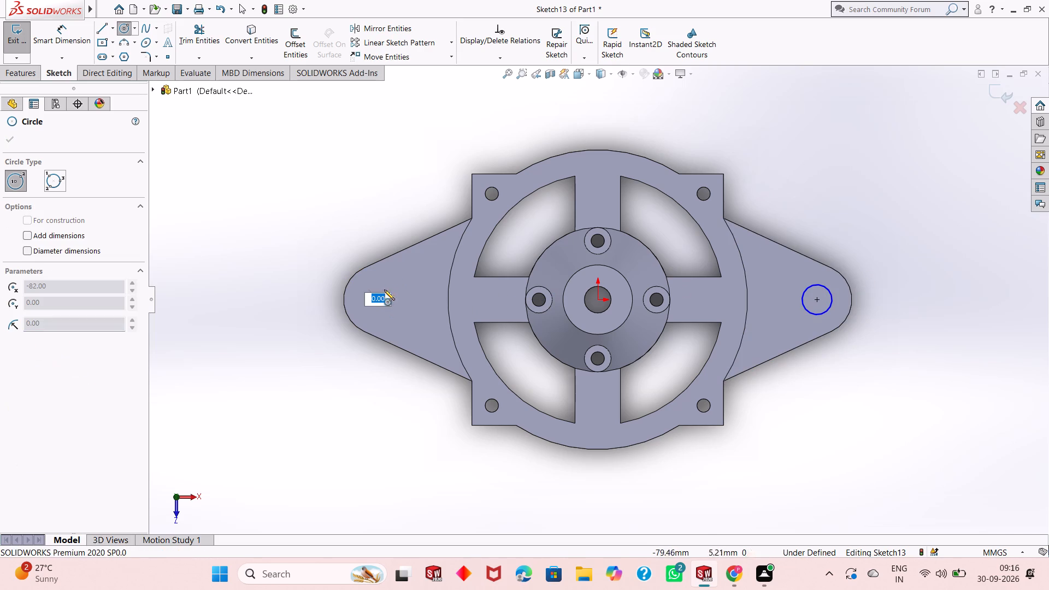
key(Escape)
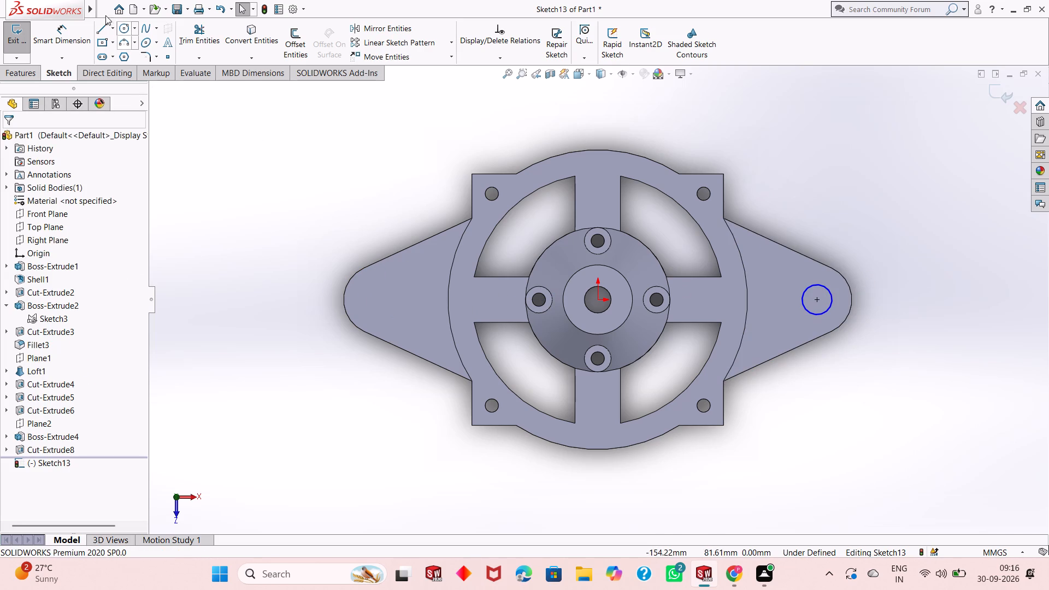
click(126, 27)
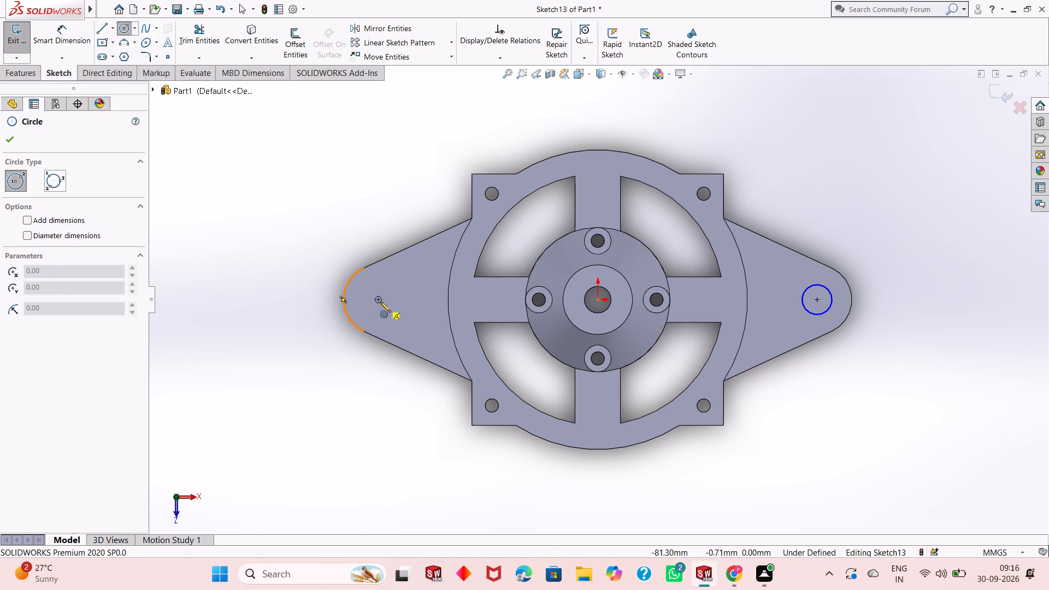
click(379, 298)
click(392, 284)
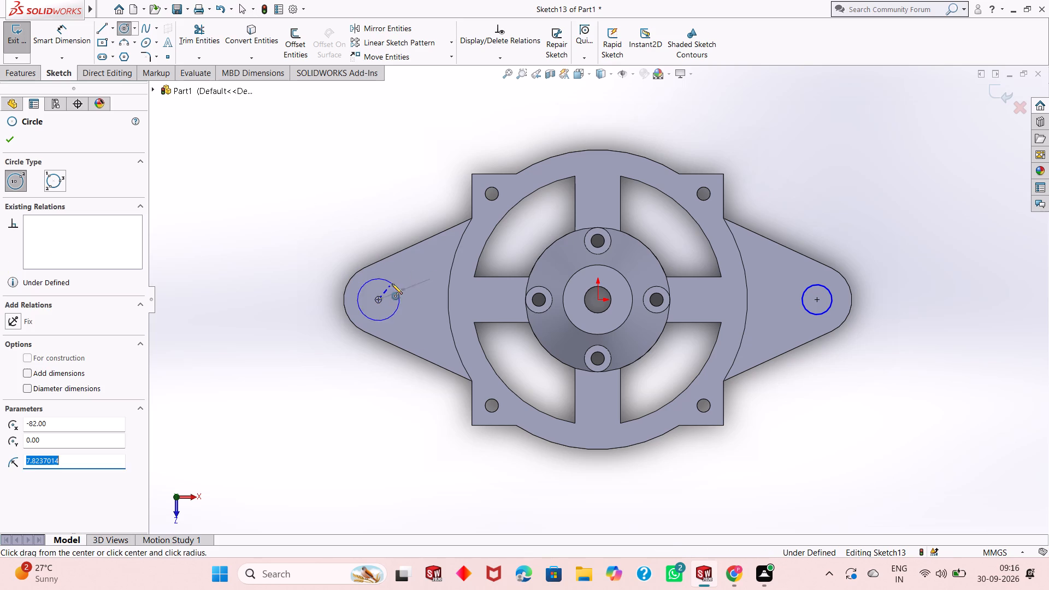
right_click(267, 218)
click(292, 231)
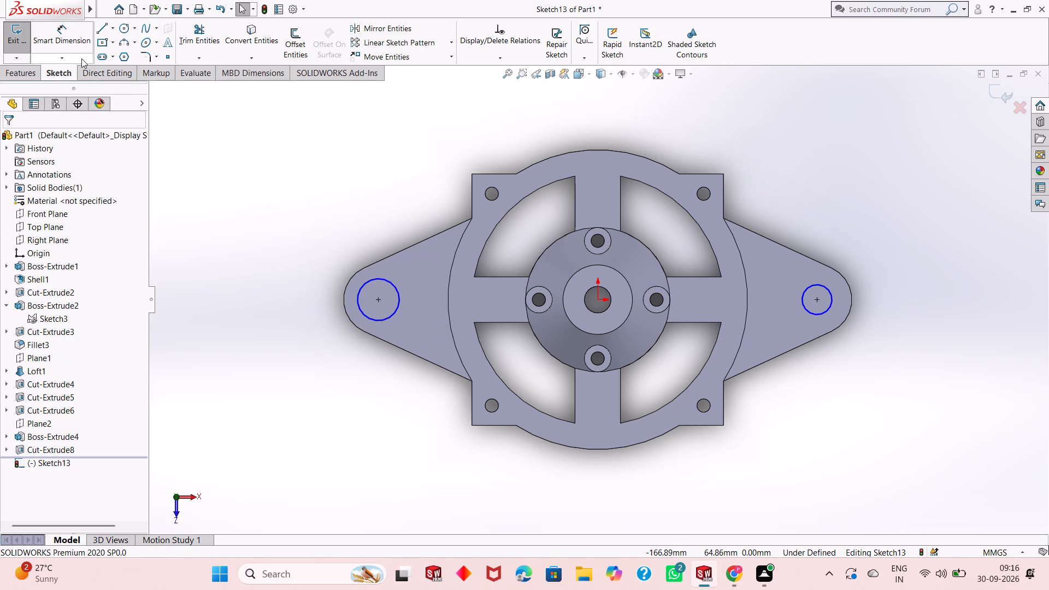
Dimension the circles on both lugs to a diameter of 10 mm each.
click(70, 42)
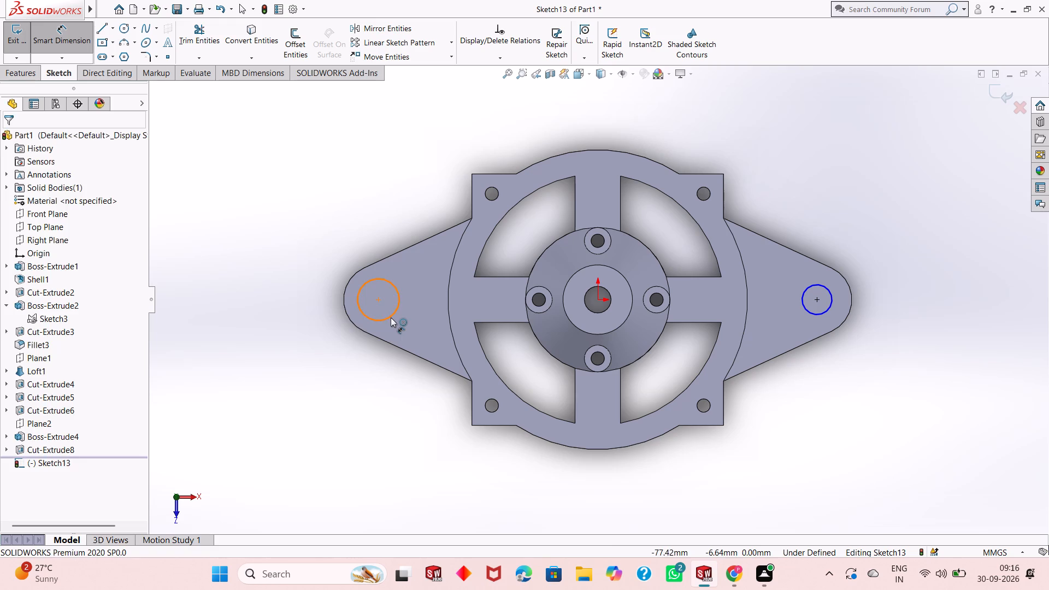
click(391, 317)
click(297, 399)
text(10)
key(Return)
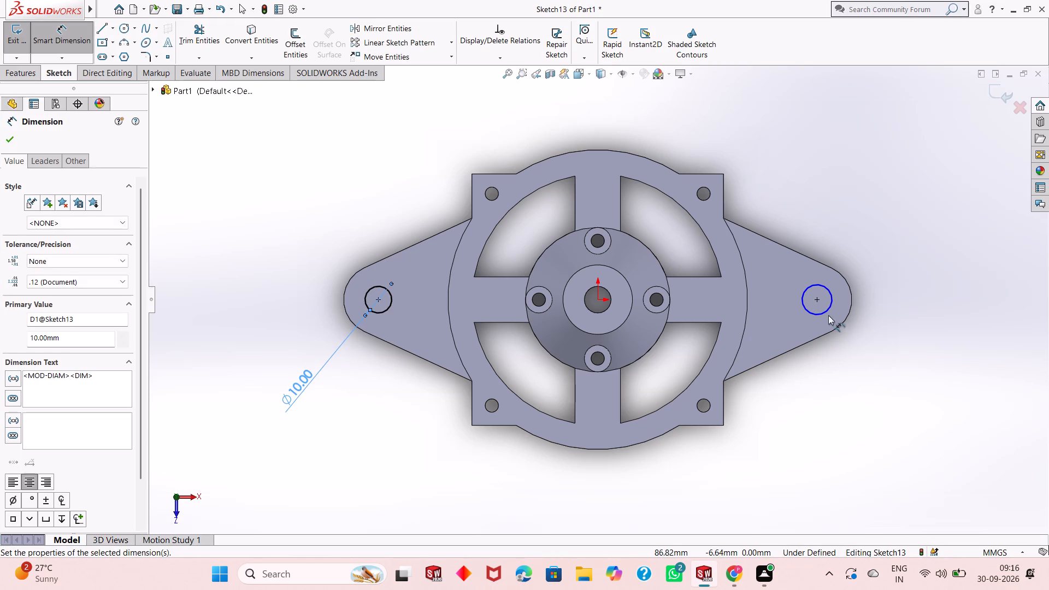
drag(824, 311, 826, 316)
click(892, 418)
text(10)
key(Return)
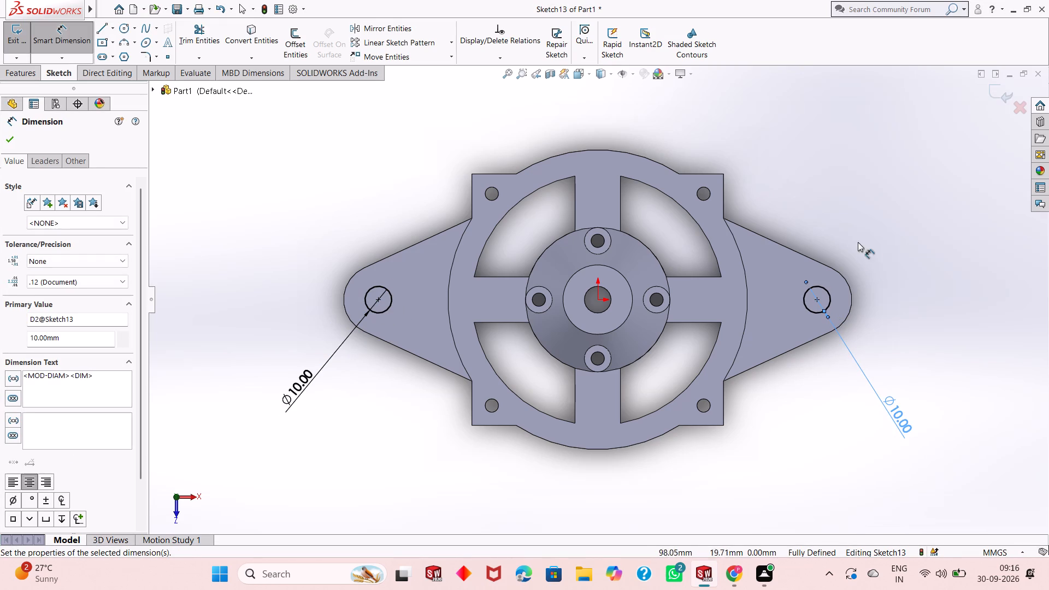
right_click(800, 168)
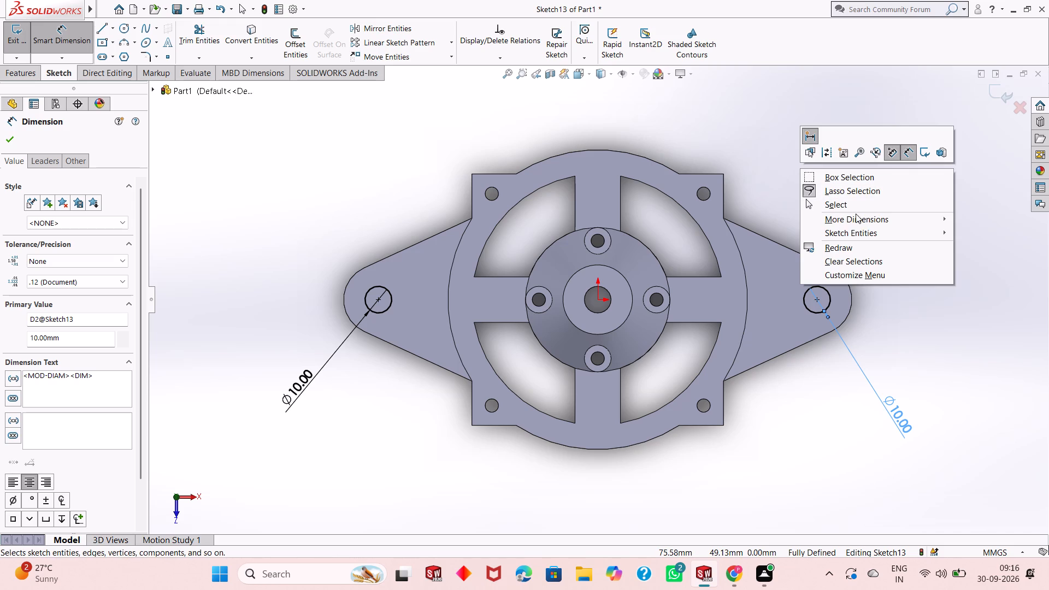
click(864, 203)
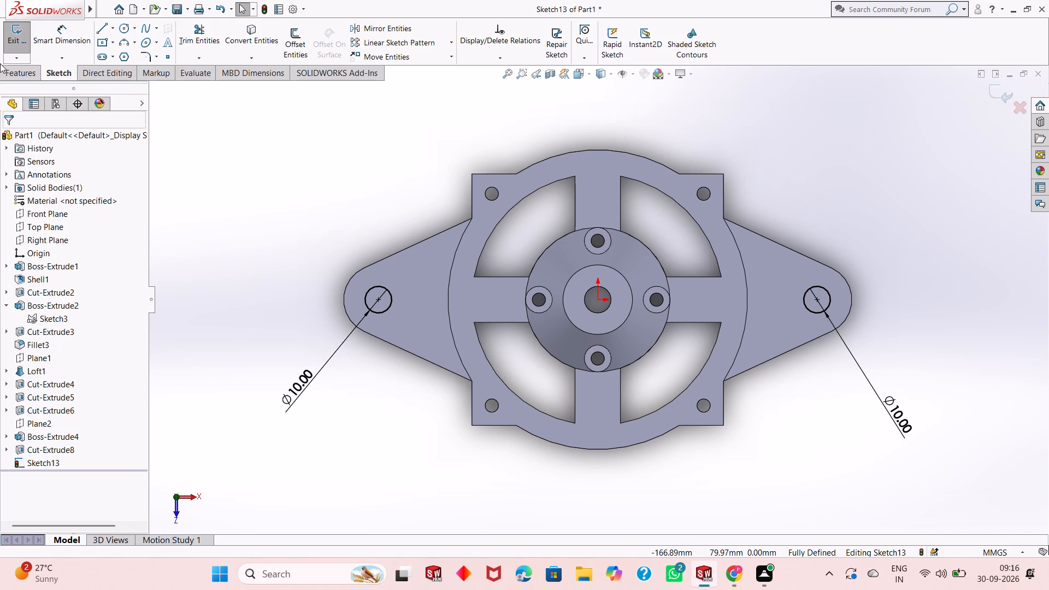
Cut-extrude both 10 mm lug circles as blind holes with a depth of 12.60 mm.
click(8, 67)
click(182, 38)
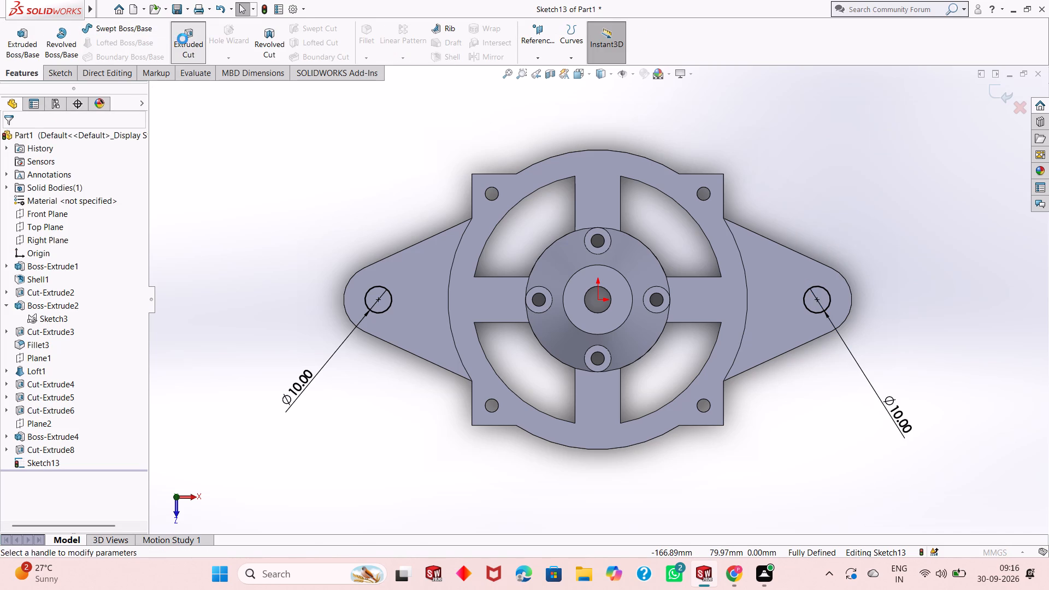
click(8, 136)
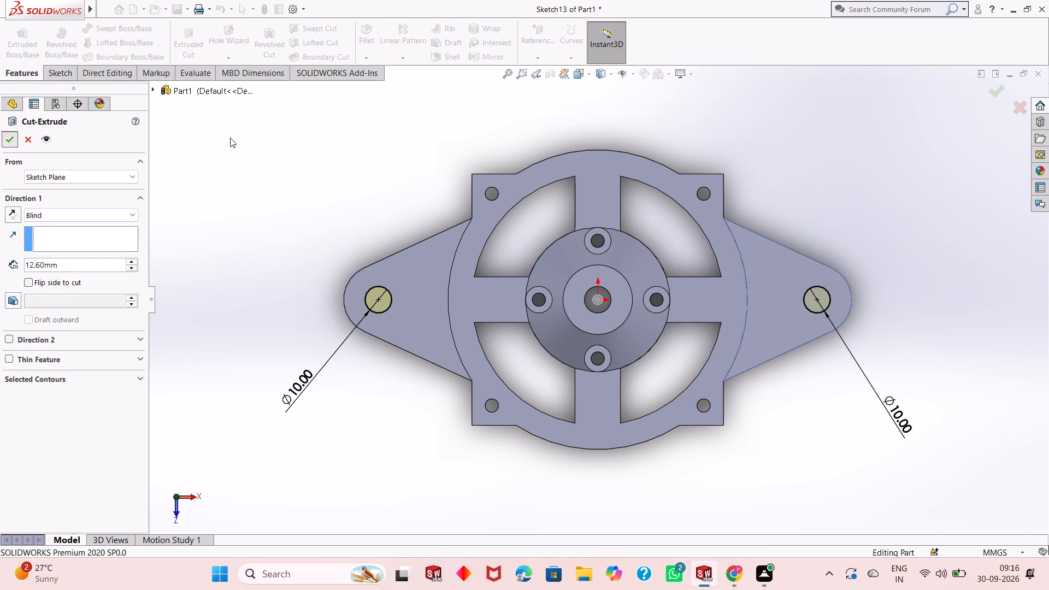
click(340, 215)
Inspect the lug holes and the overall part from several angles.
scroll(541, 305, up, 1)
scroll(820, 402, down, 1)
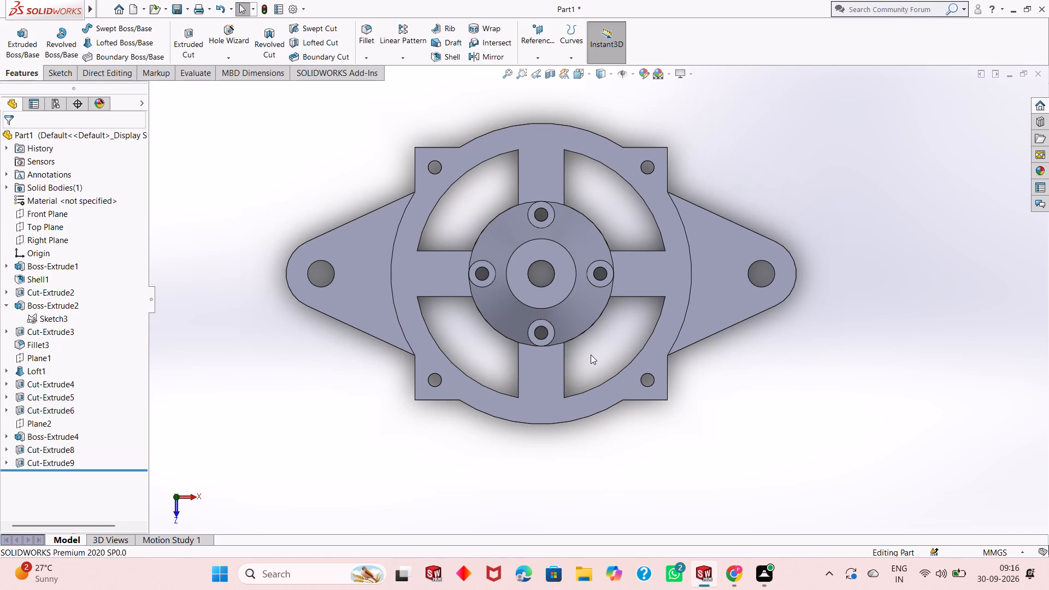
middle_drag(591, 355, 596, 324)
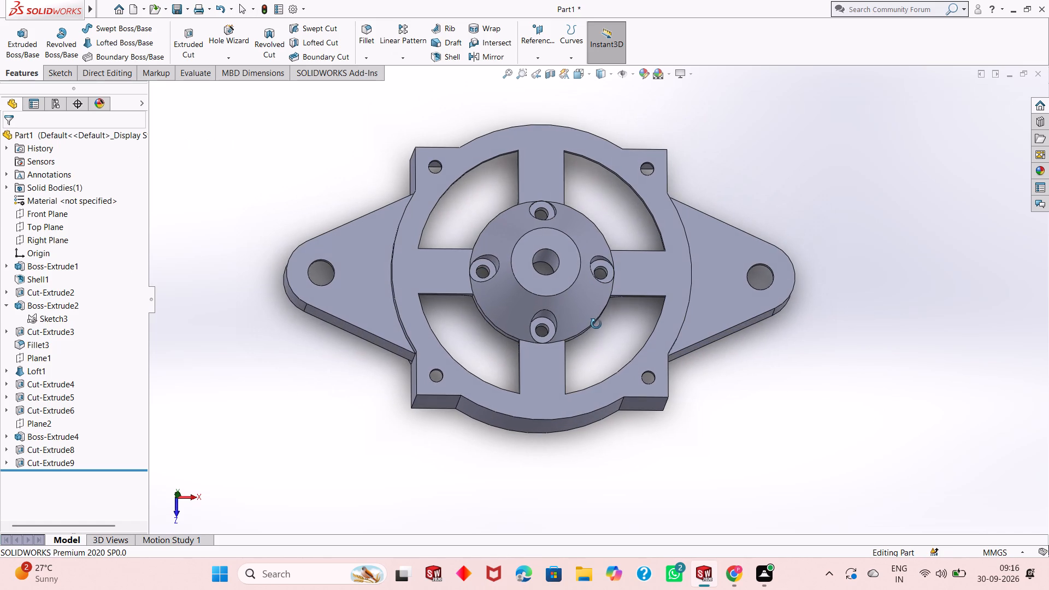
middle_drag(596, 324, 591, 273)
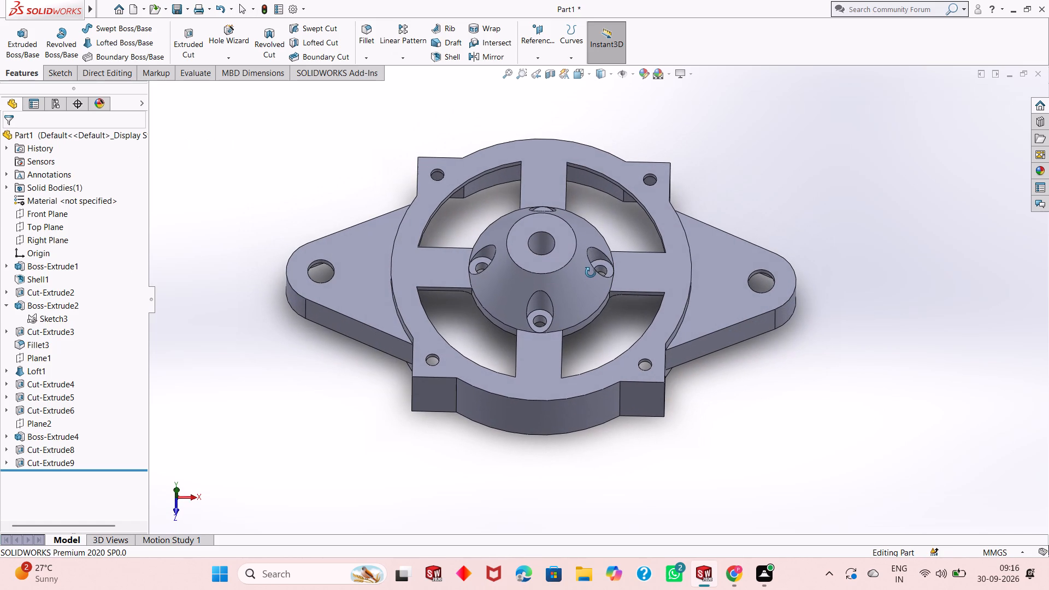
middle_drag(591, 273, 559, 349)
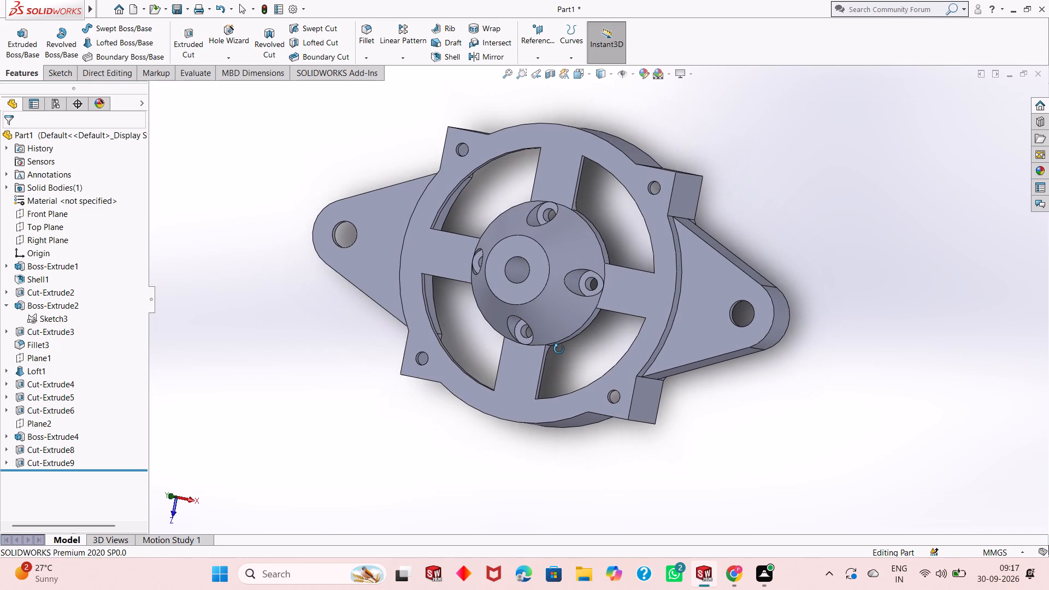
middle_drag(559, 349, 587, 266)
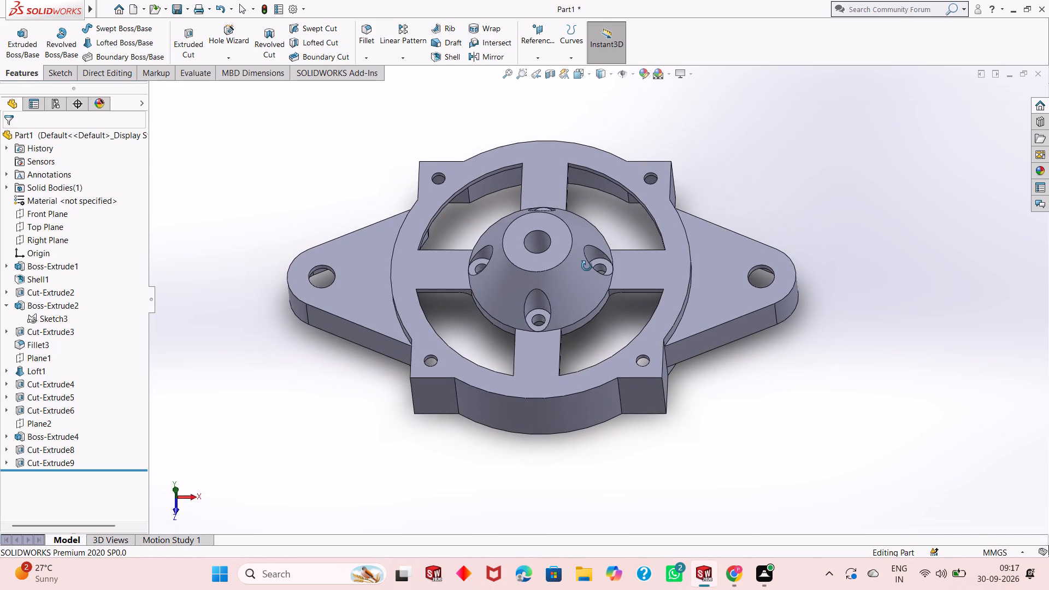
middle_drag(587, 266, 600, 258)
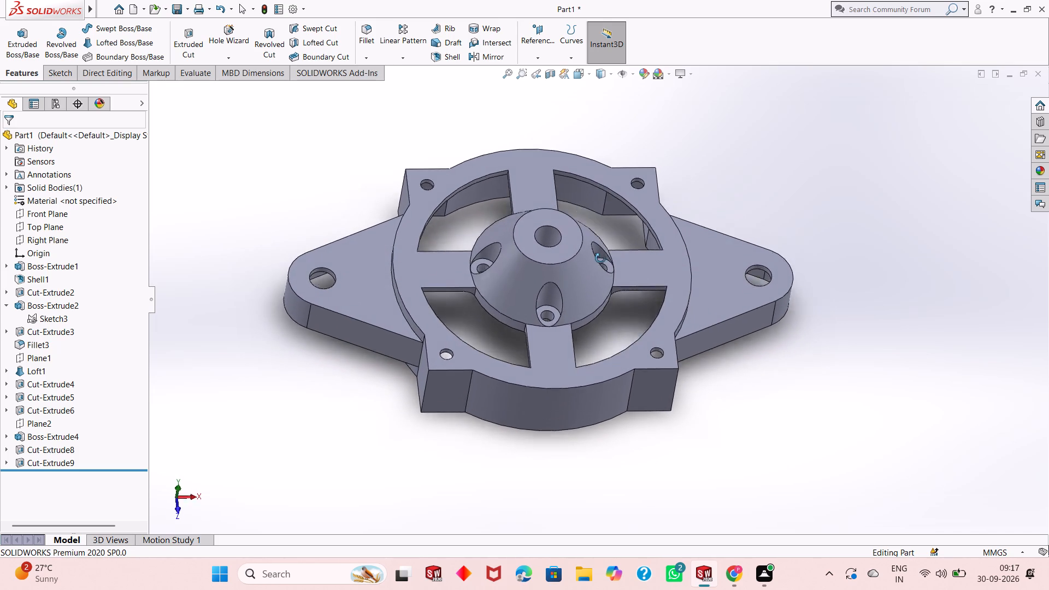
Inspect the completed part from the front, underside and edge to check the lugs, pockets and holes.
middle_drag(600, 258, 550, 318)
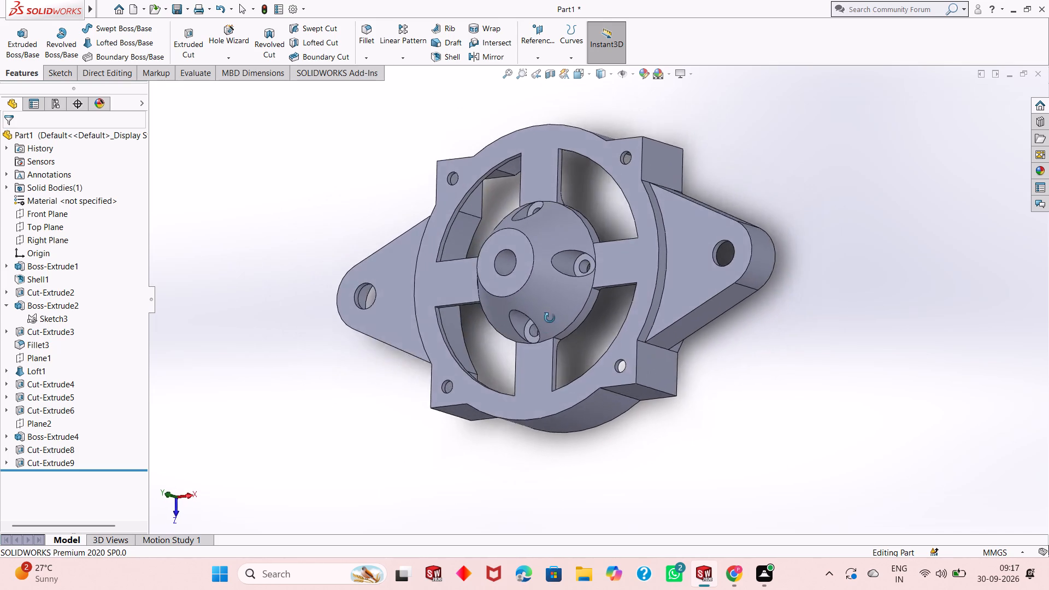
middle_drag(550, 318, 629, 80)
middle_drag(558, 347, 583, 272)
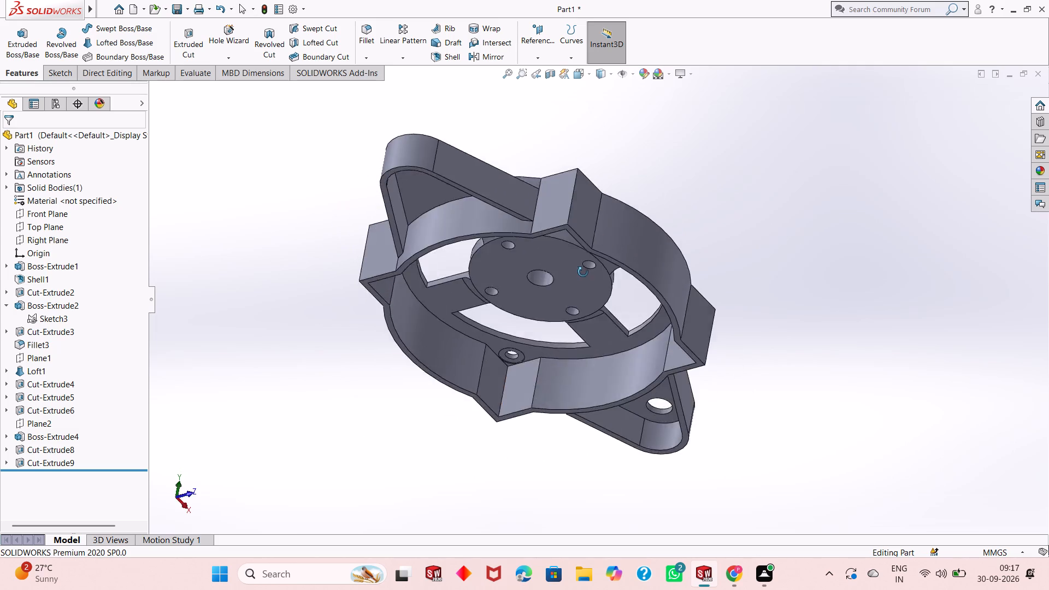
middle_drag(583, 272, 522, 154)
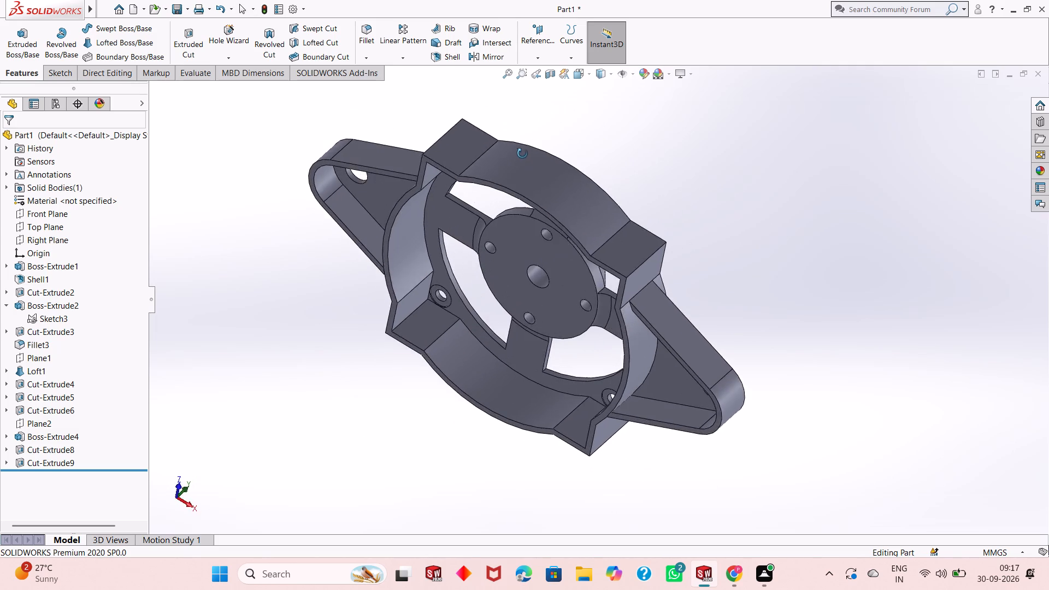
middle_drag(522, 154, 516, 320)
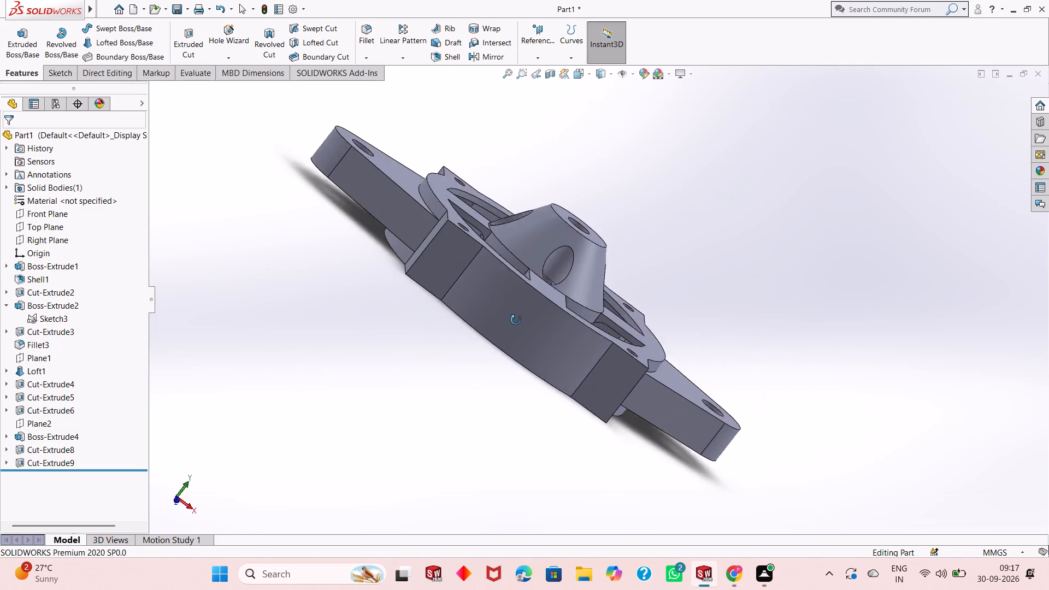
middle_drag(516, 320, 553, 486)
middle_drag(561, 288, 561, 291)
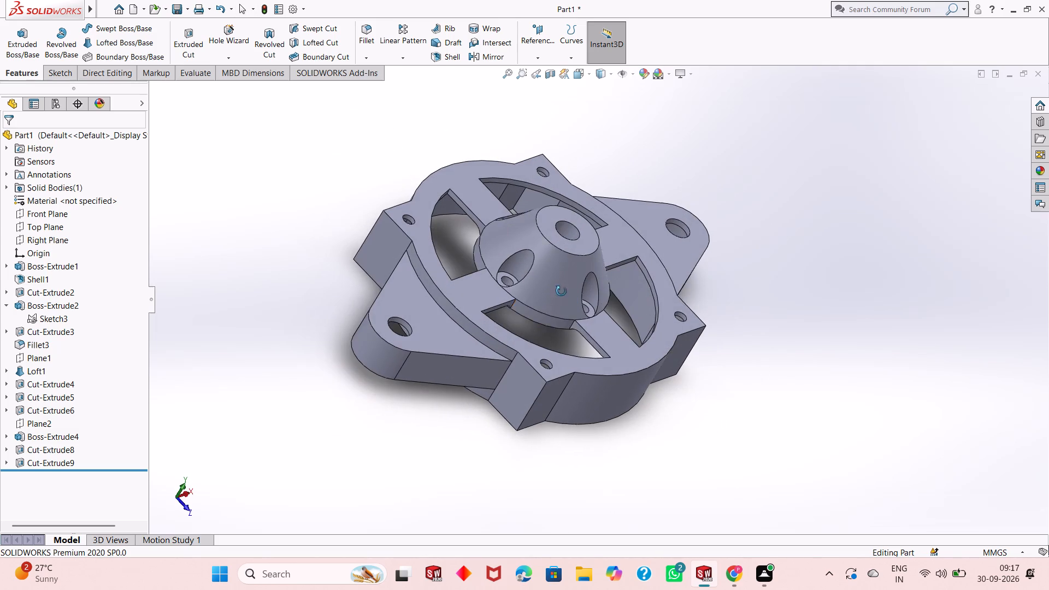
middle_drag(561, 291, 540, 328)
Apply a light yellow standard colour to the spoked ring's top face.
click(503, 152)
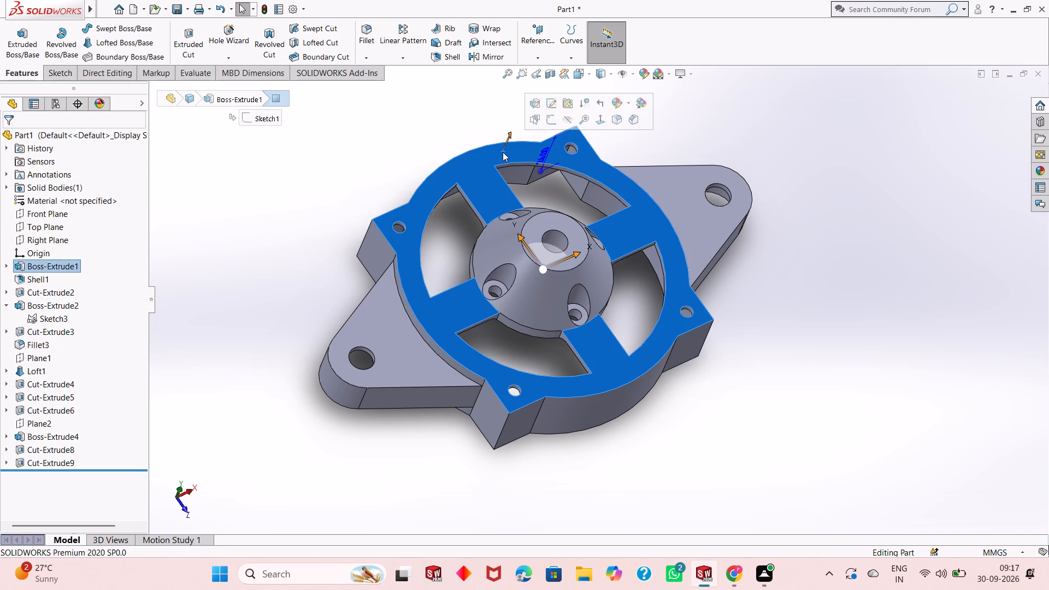
click(638, 70)
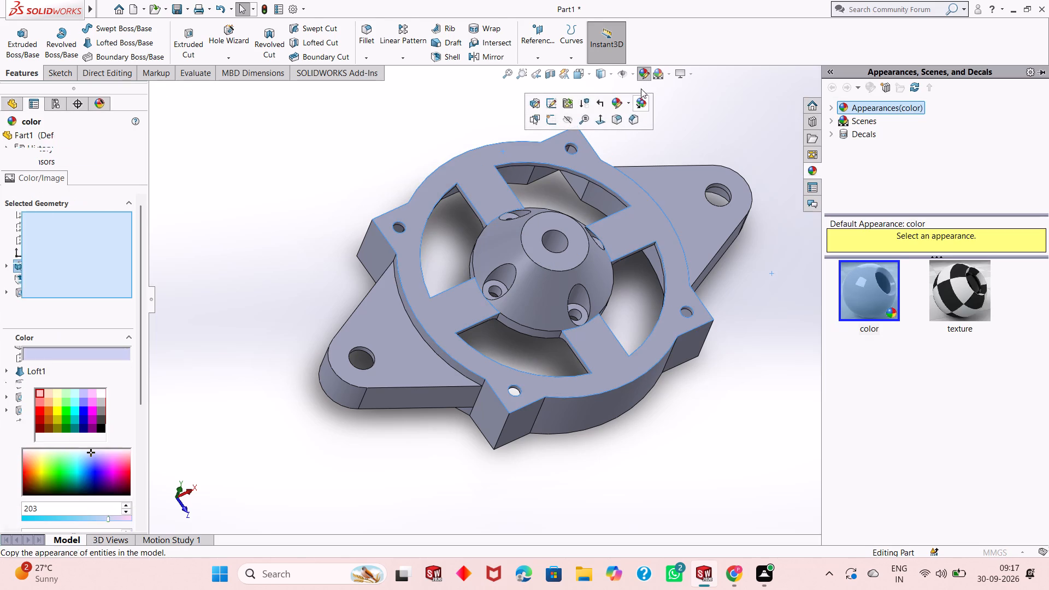
click(57, 402)
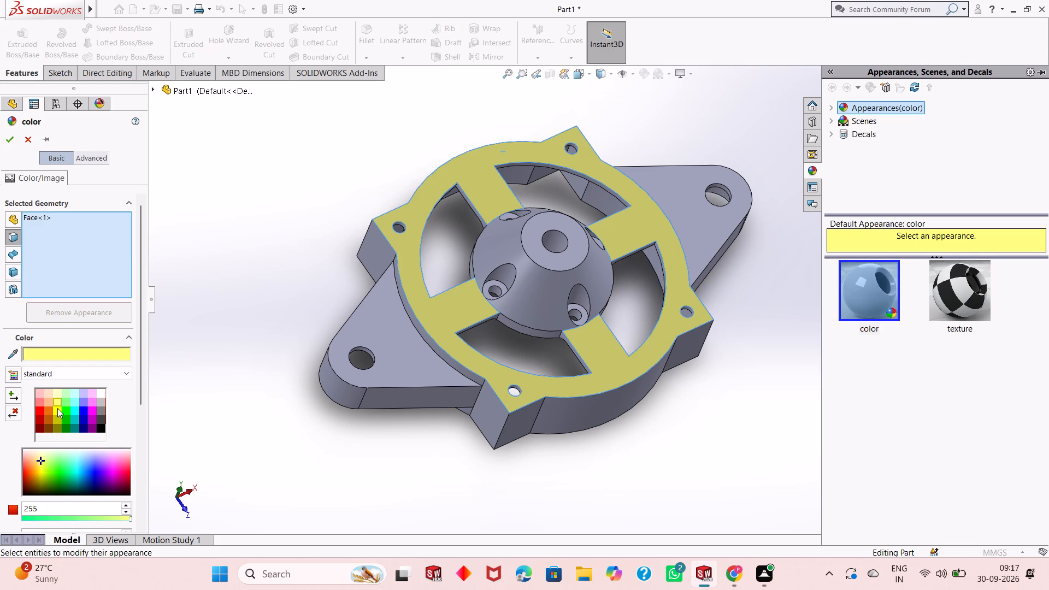
click(57, 408)
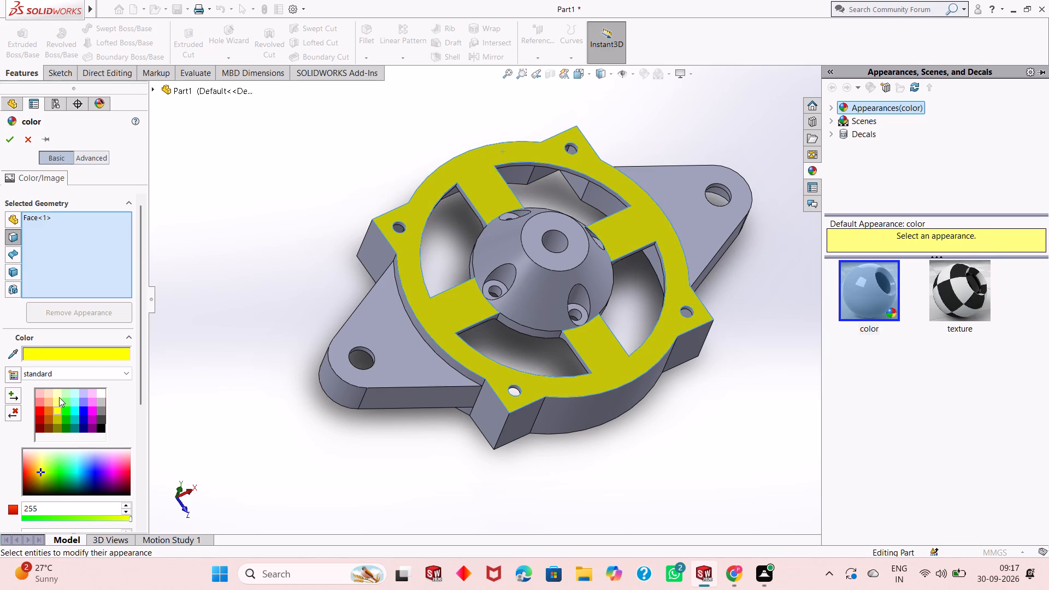
click(60, 397)
click(57, 402)
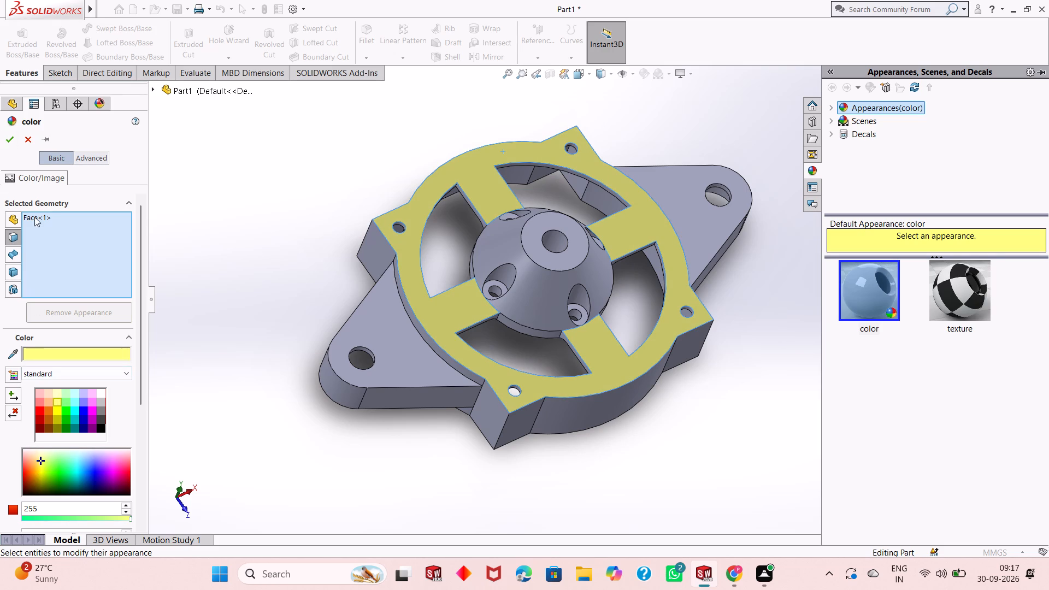
click(10, 138)
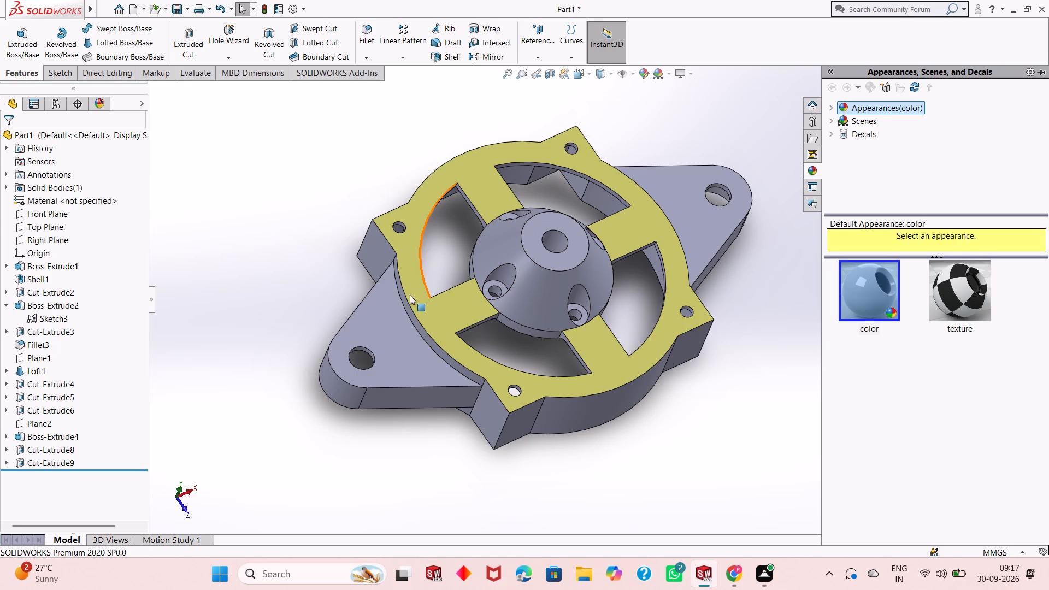
Select both lugs' top faces, plus the -X lug's adjoining step wall, neighbouring corner-block side, rounded end, one tapered side and hole wall.
click(384, 332)
click(678, 187)
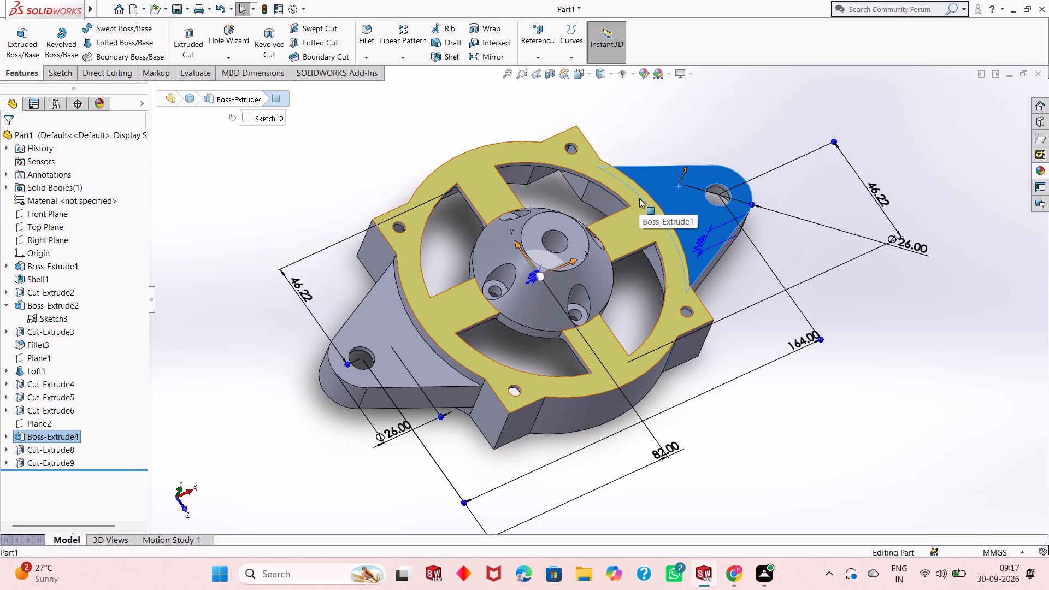
scroll(564, 207, down, 2)
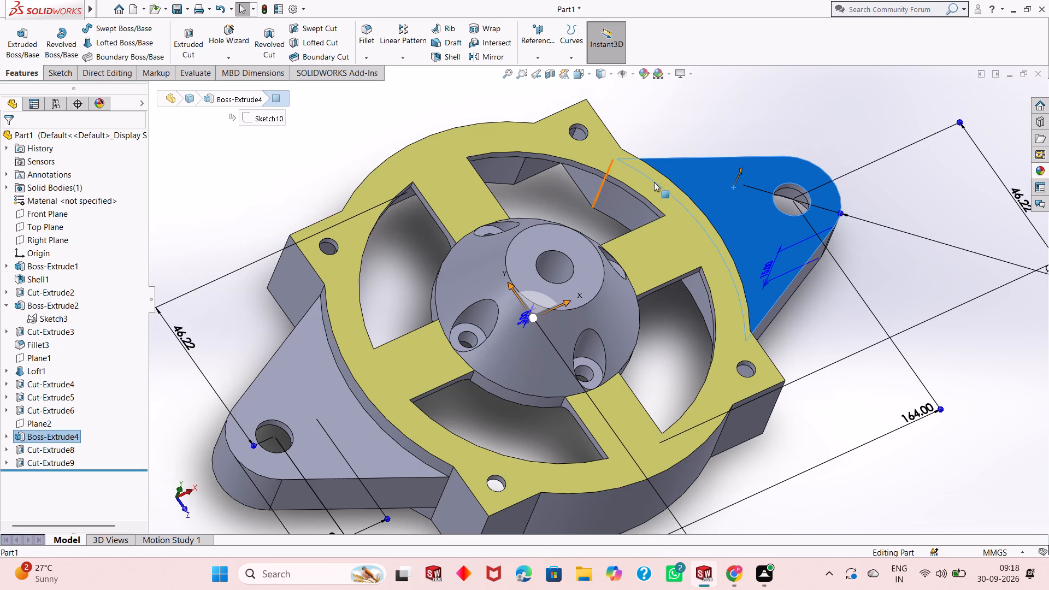
ctrl+click(326, 397)
ctrl+click(345, 370)
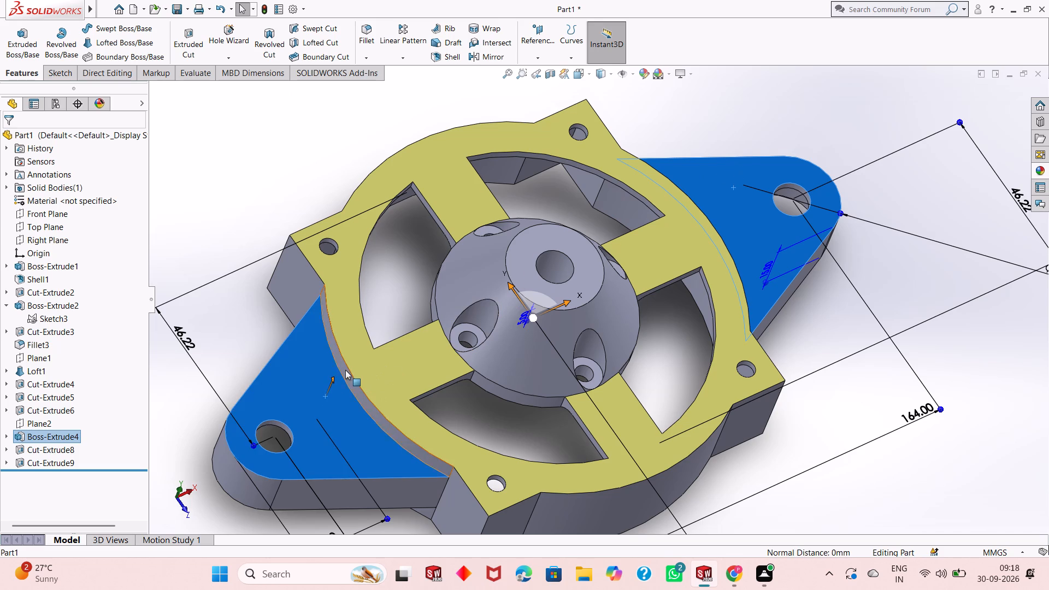
ctrl+click(314, 281)
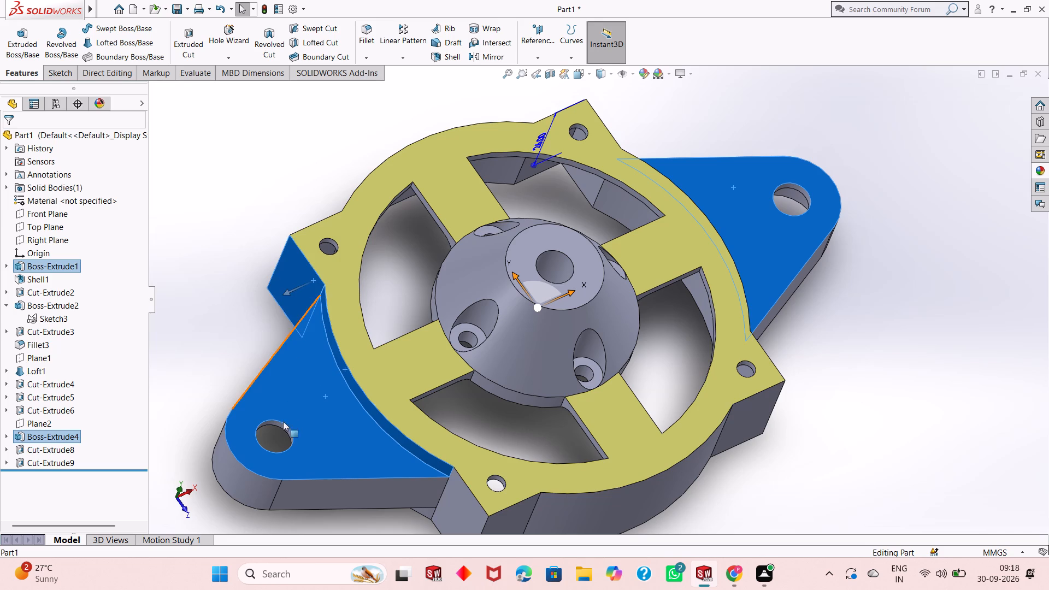
ctrl+click(249, 486)
ctrl+click(331, 487)
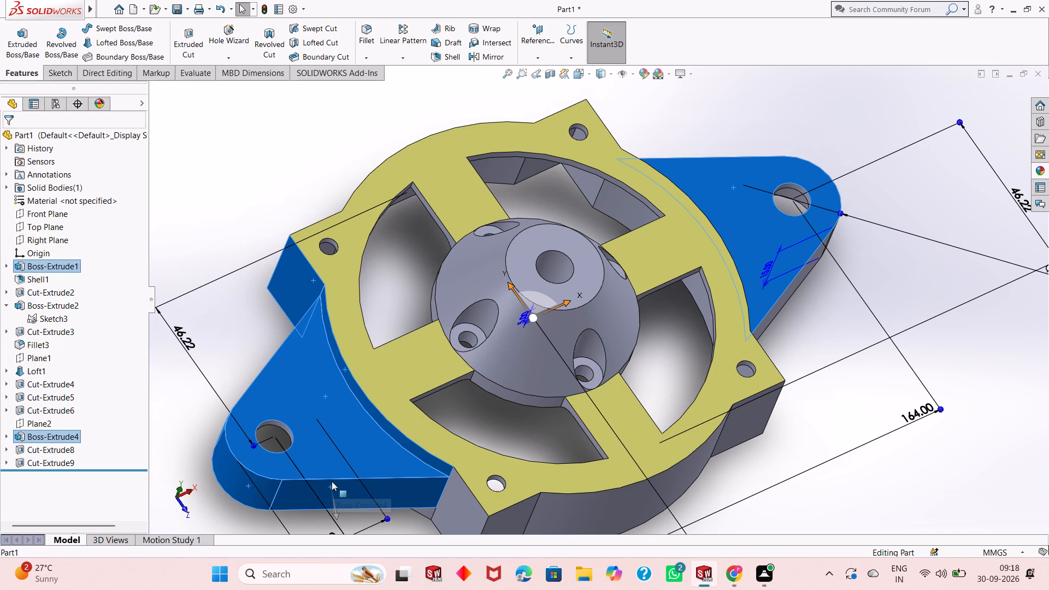
ctrl+click(279, 424)
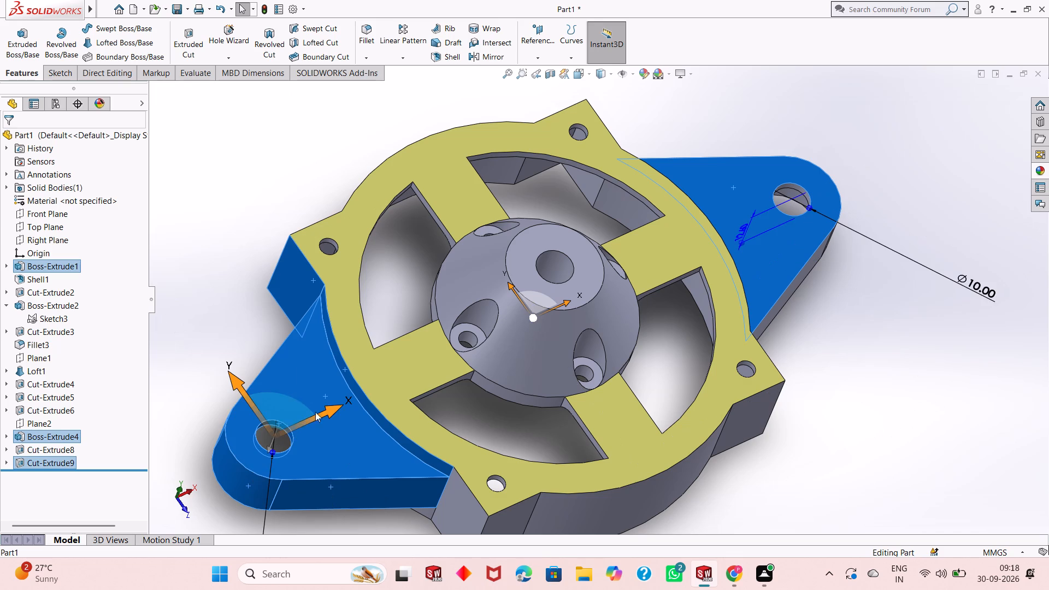
Add the other corner block's side faces beside the -X lug and the adjoining curved outer ring walls to the face selection.
scroll(251, 435, down, 4)
scroll(394, 434, down, 2)
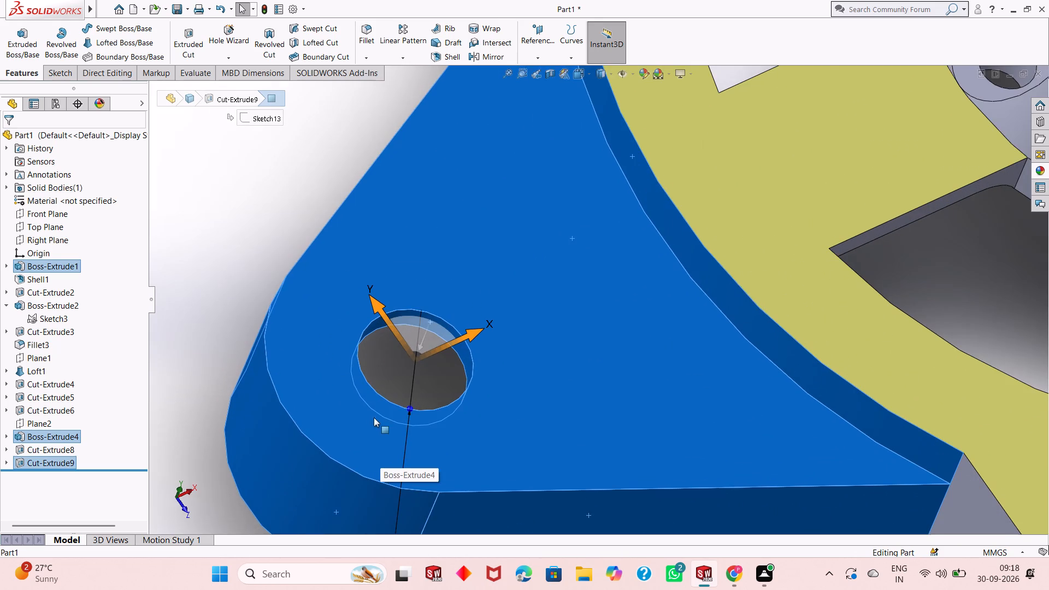
scroll(364, 411, up, 7)
scroll(716, 398, down, 2)
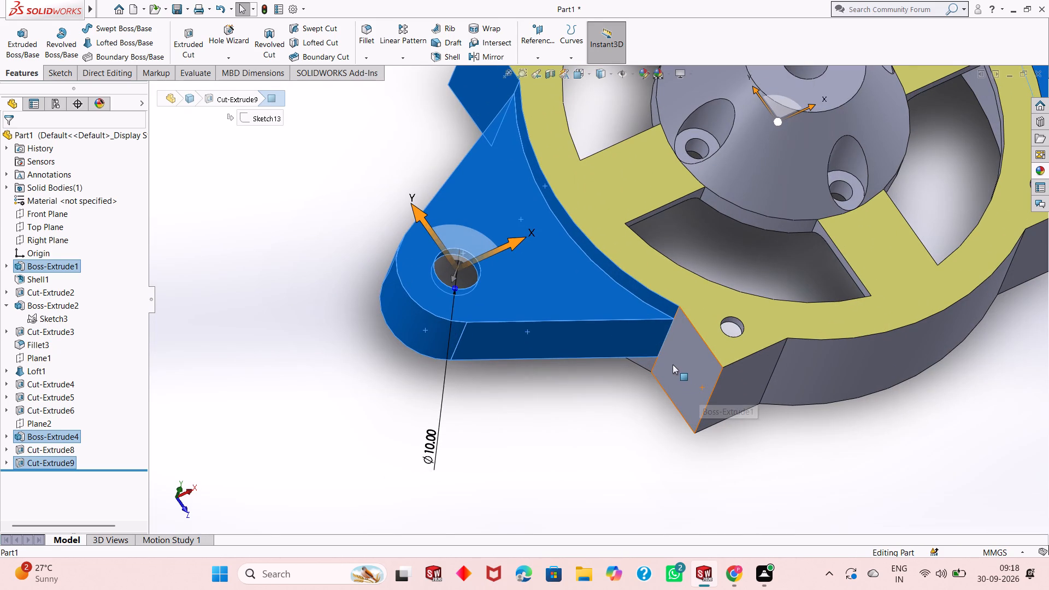
ctrl+click(673, 364)
ctrl+click(756, 389)
ctrl+click(853, 358)
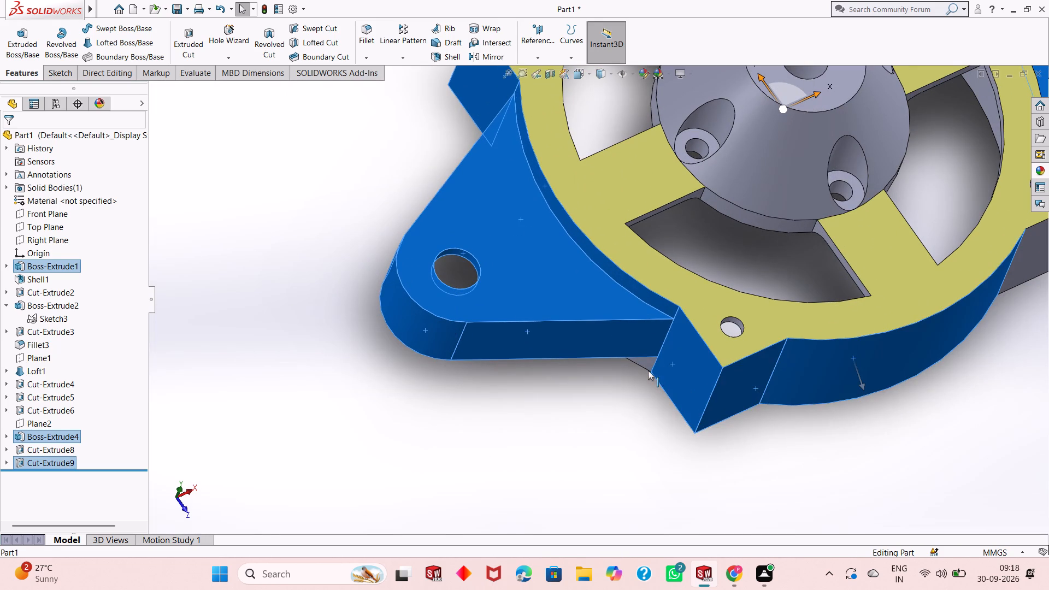
ctrl+click(647, 363)
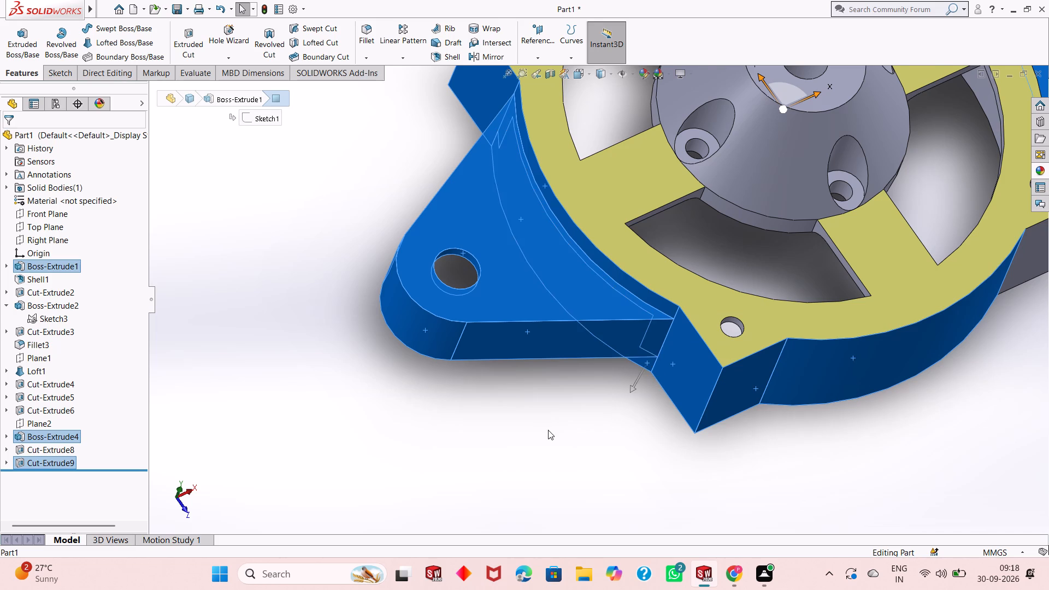
Add the -X lug's remaining tapered side and its underside pocket's side wall, rounded end wall and floor to the selection.
scroll(546, 430, up, 1)
middle_drag(546, 427, 591, 268)
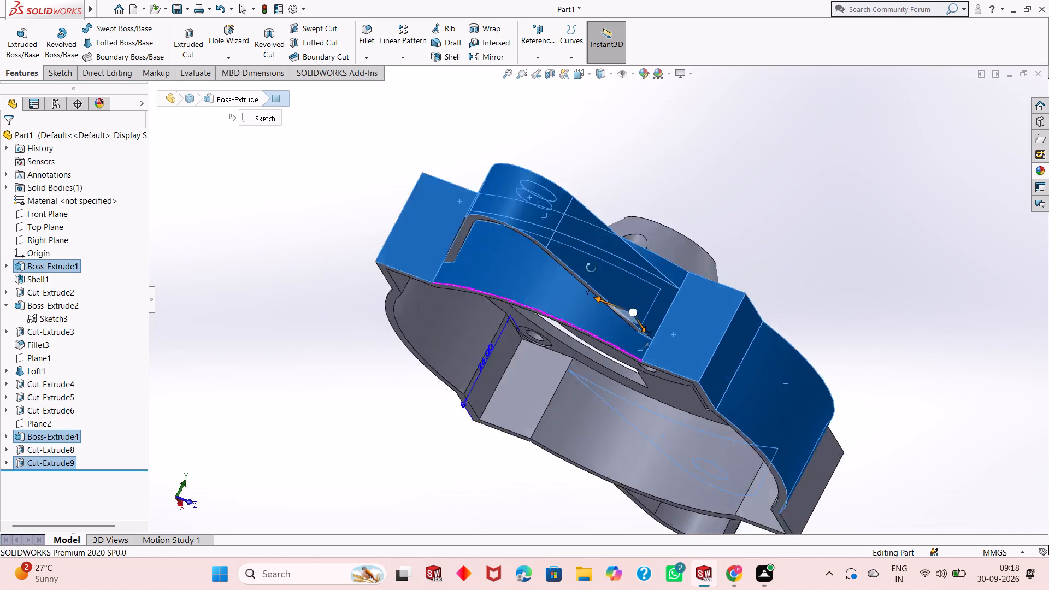
middle_drag(591, 268, 552, 321)
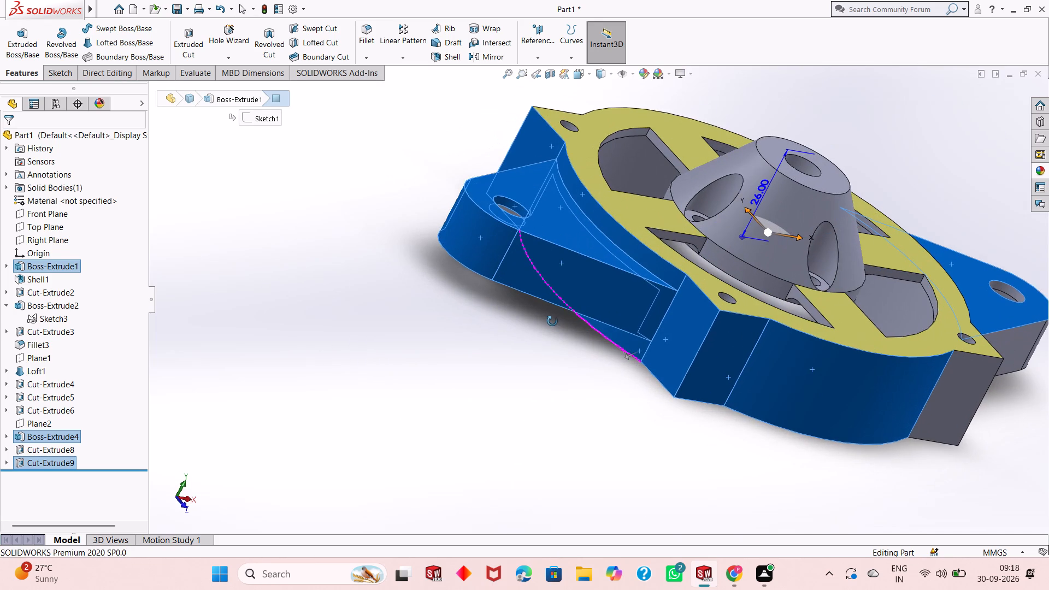
middle_drag(552, 321, 610, 259)
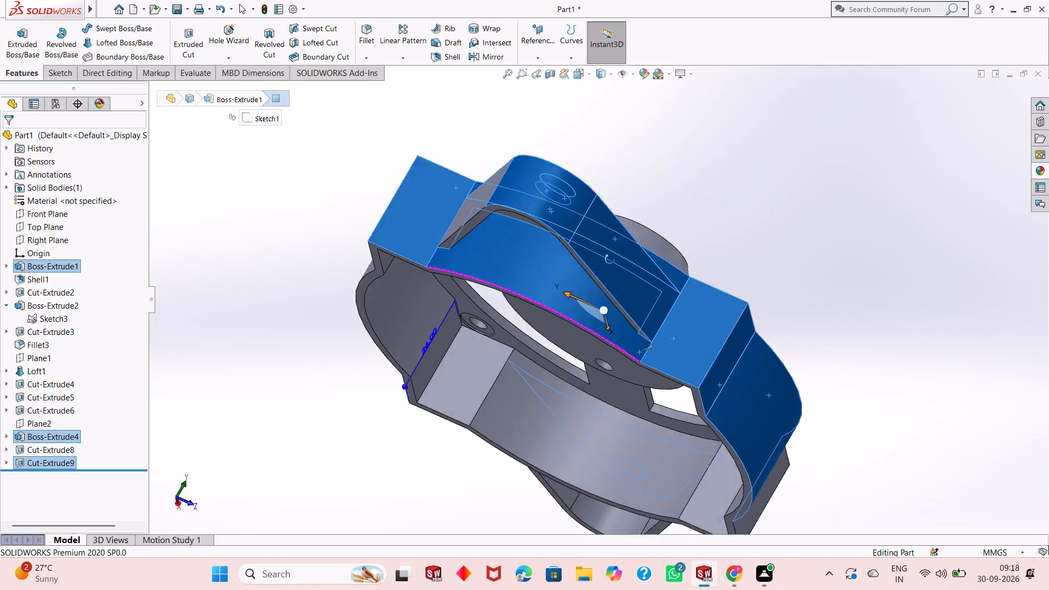
middle_drag(610, 259, 702, 264)
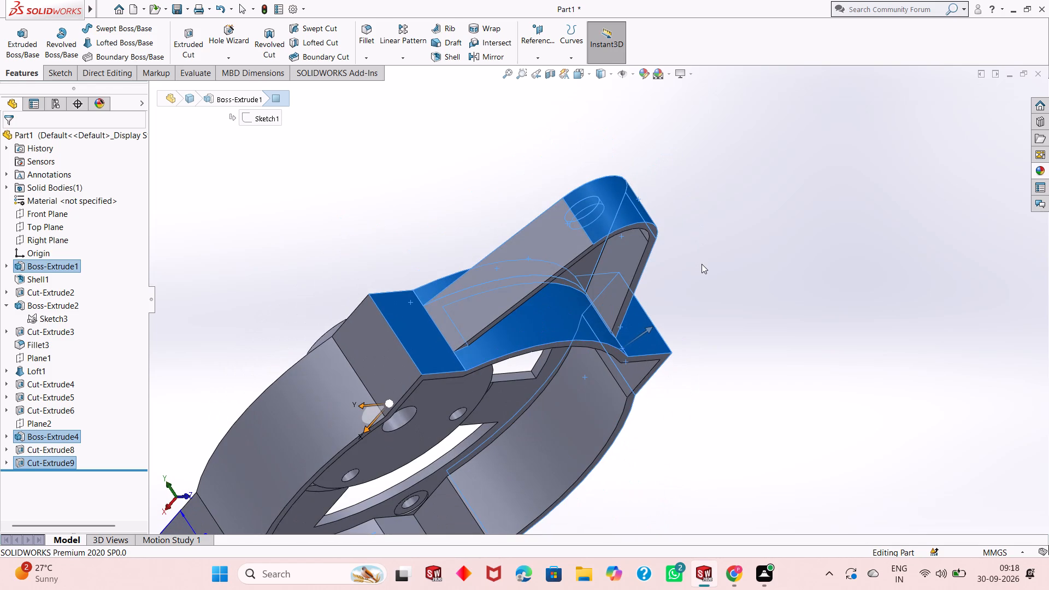
ctrl+click(543, 238)
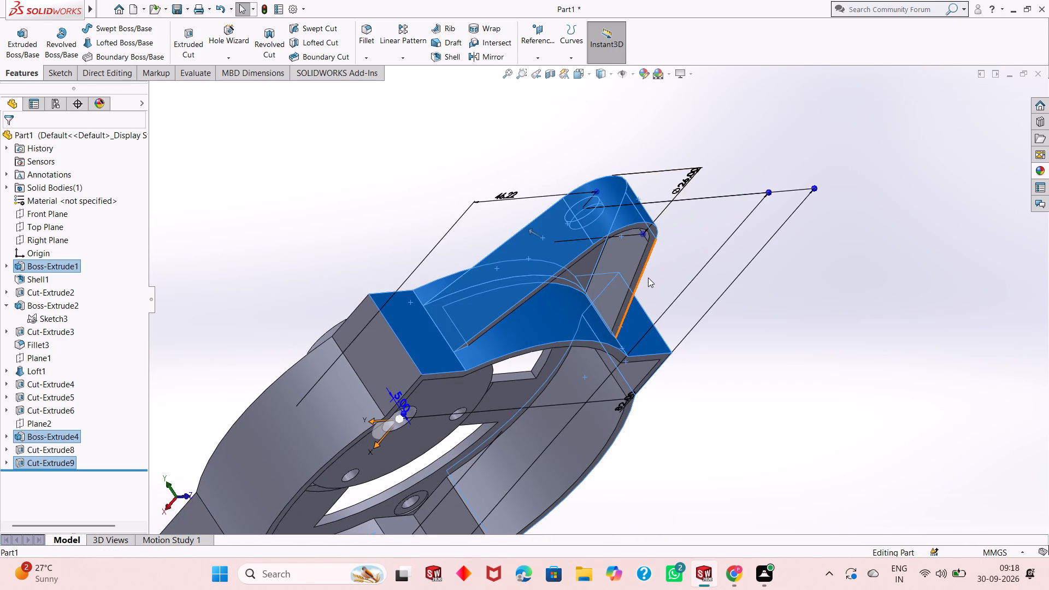
ctrl+click(627, 253)
middle_drag(675, 280, 641, 185)
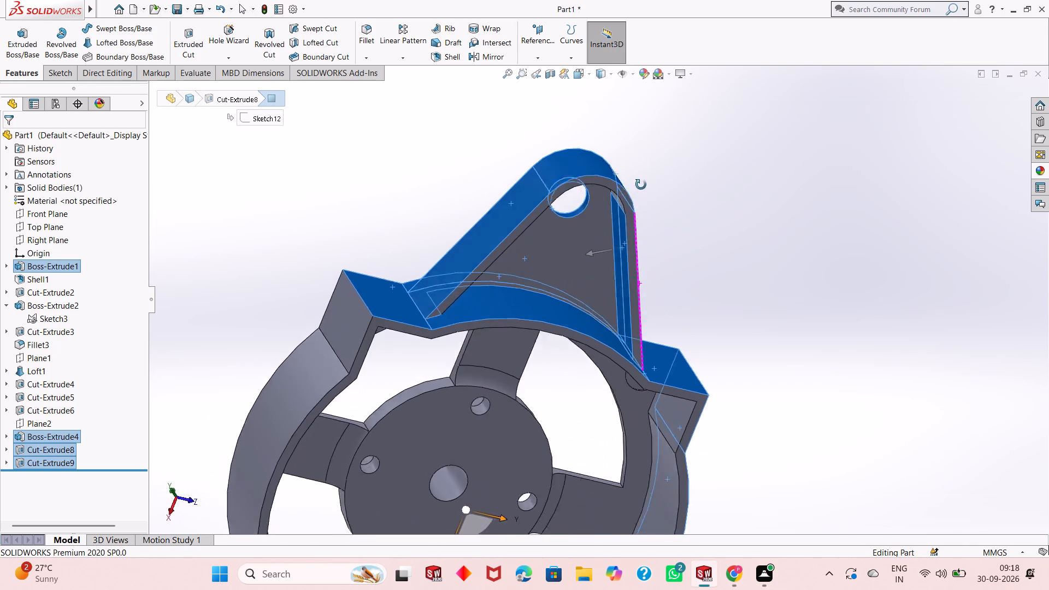
middle_drag(641, 185, 633, 155)
ctrl+click(607, 177)
ctrl+click(553, 267)
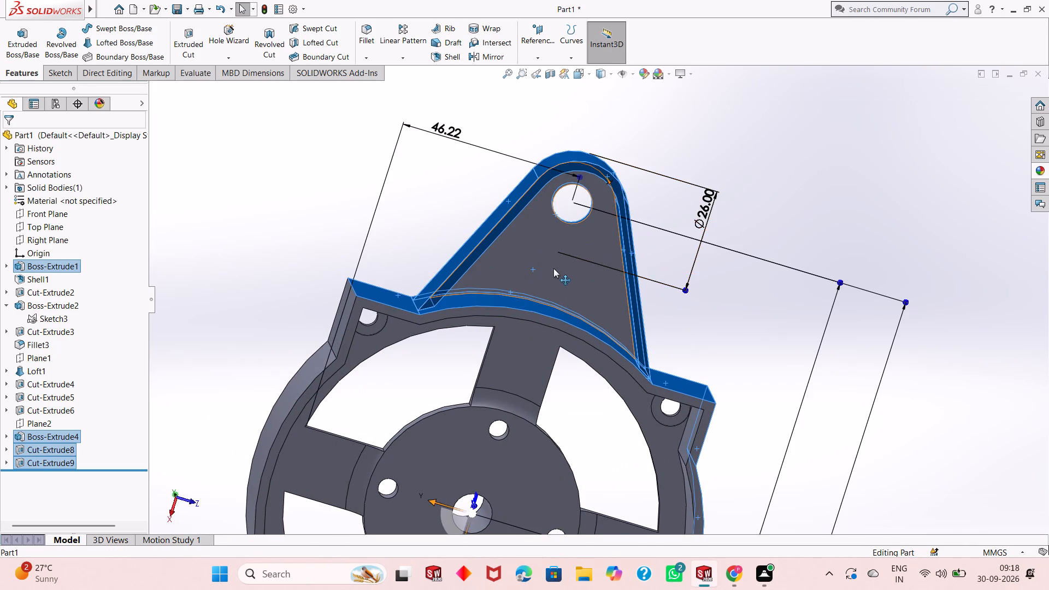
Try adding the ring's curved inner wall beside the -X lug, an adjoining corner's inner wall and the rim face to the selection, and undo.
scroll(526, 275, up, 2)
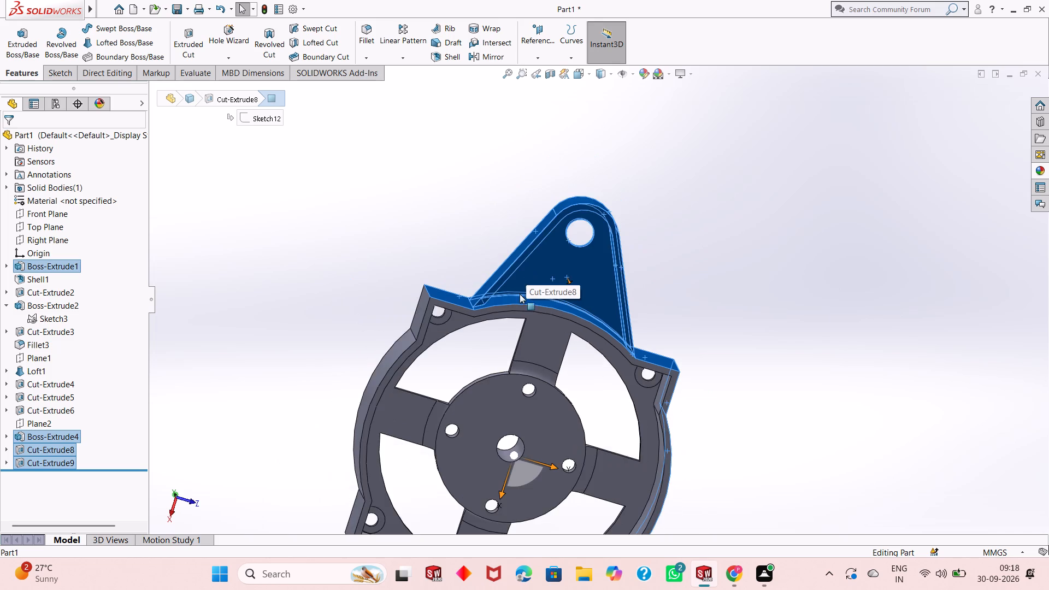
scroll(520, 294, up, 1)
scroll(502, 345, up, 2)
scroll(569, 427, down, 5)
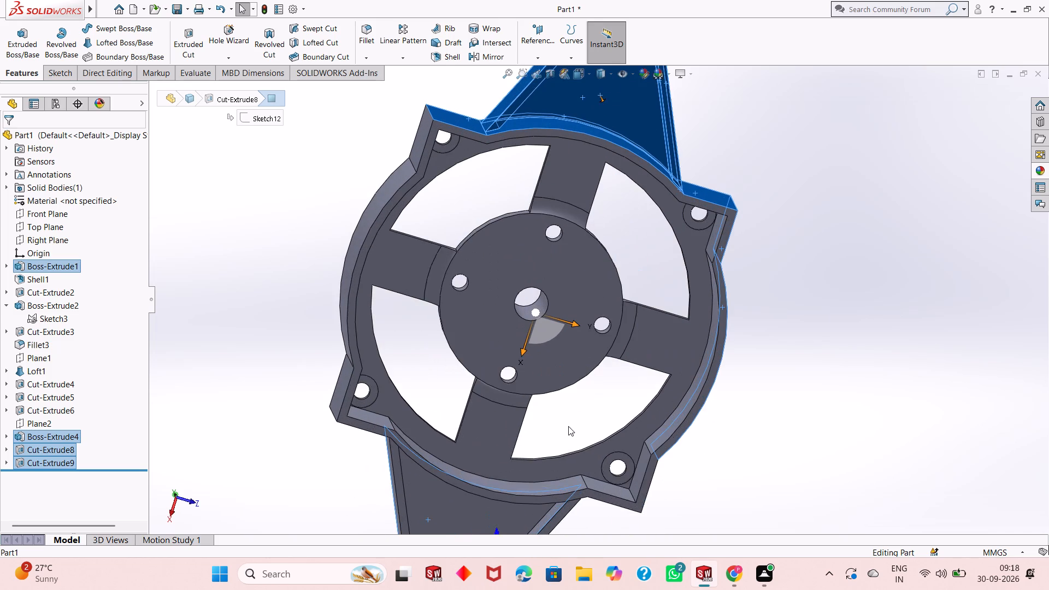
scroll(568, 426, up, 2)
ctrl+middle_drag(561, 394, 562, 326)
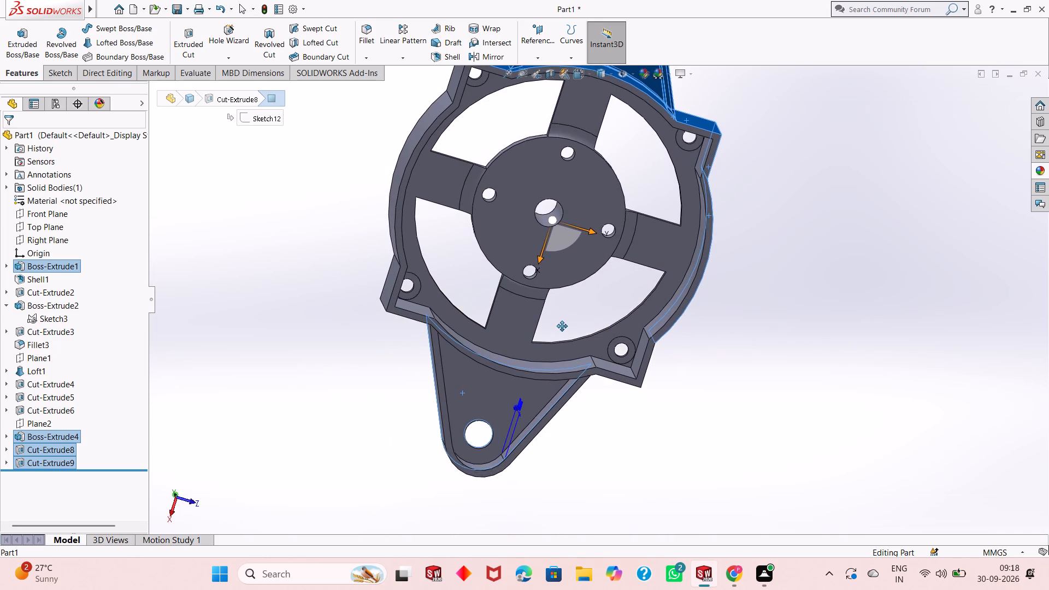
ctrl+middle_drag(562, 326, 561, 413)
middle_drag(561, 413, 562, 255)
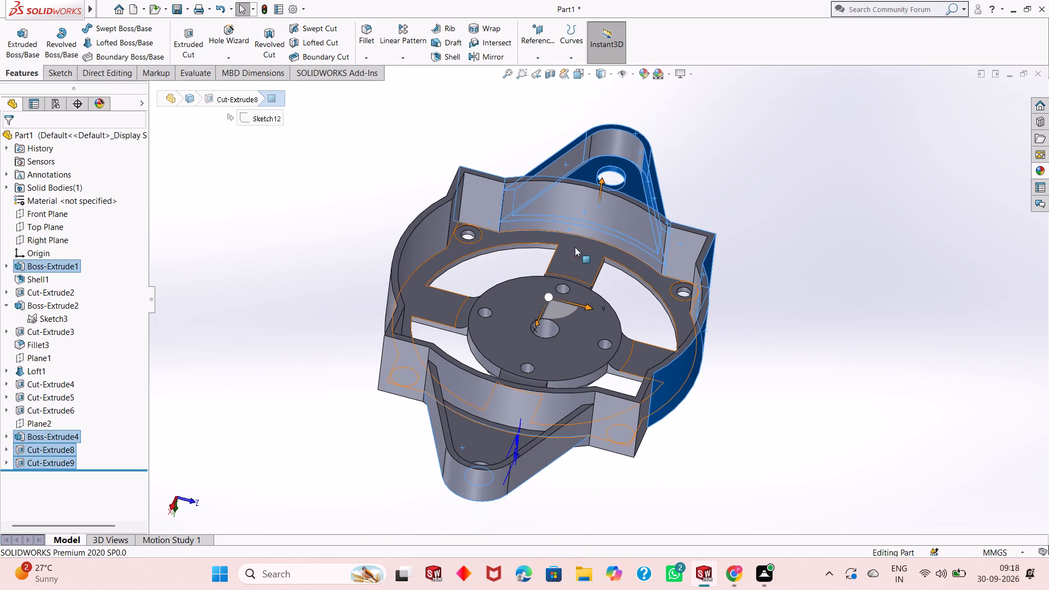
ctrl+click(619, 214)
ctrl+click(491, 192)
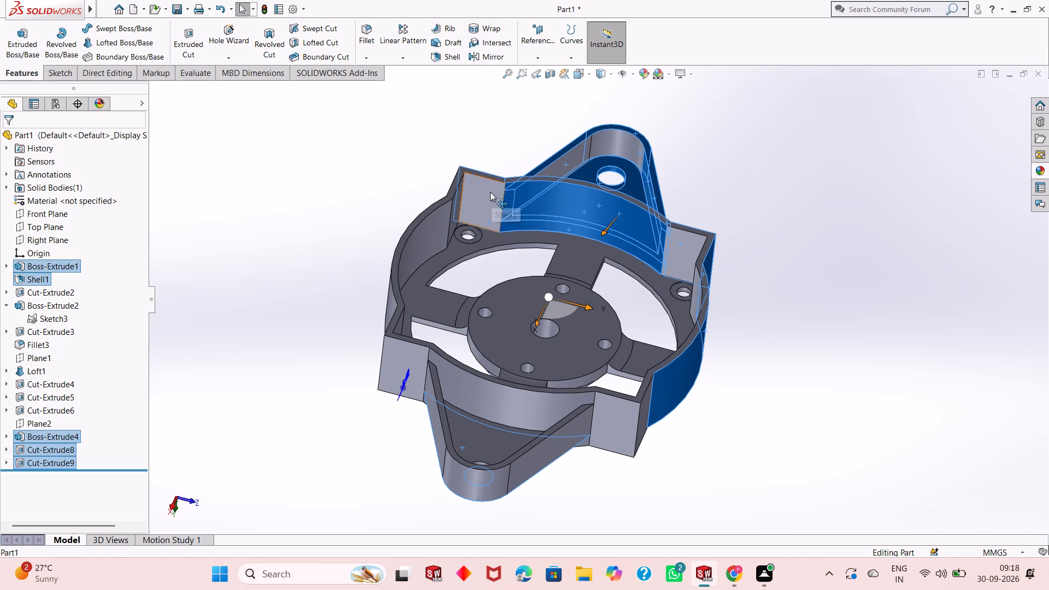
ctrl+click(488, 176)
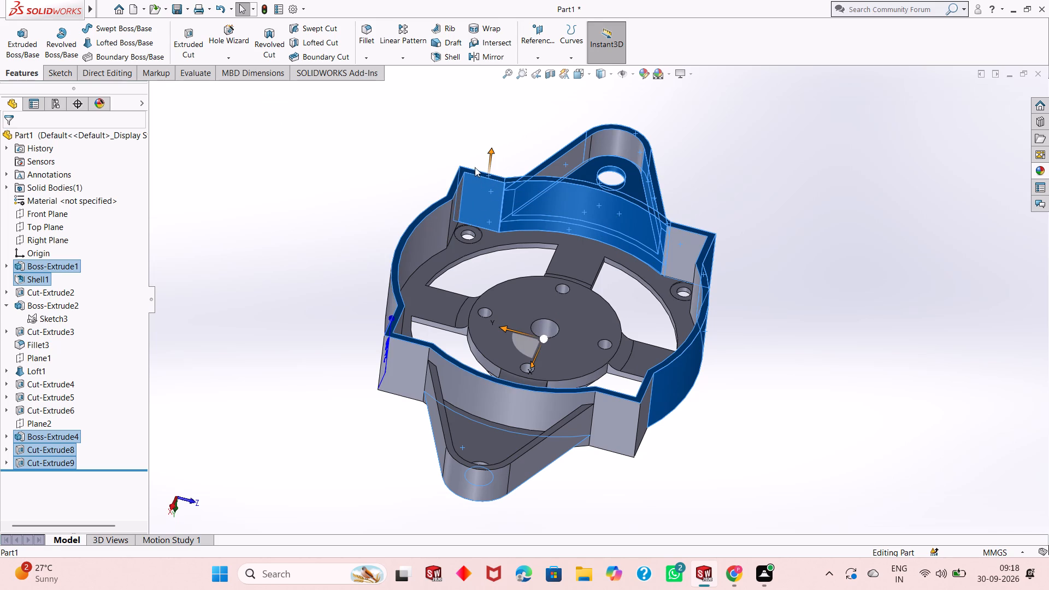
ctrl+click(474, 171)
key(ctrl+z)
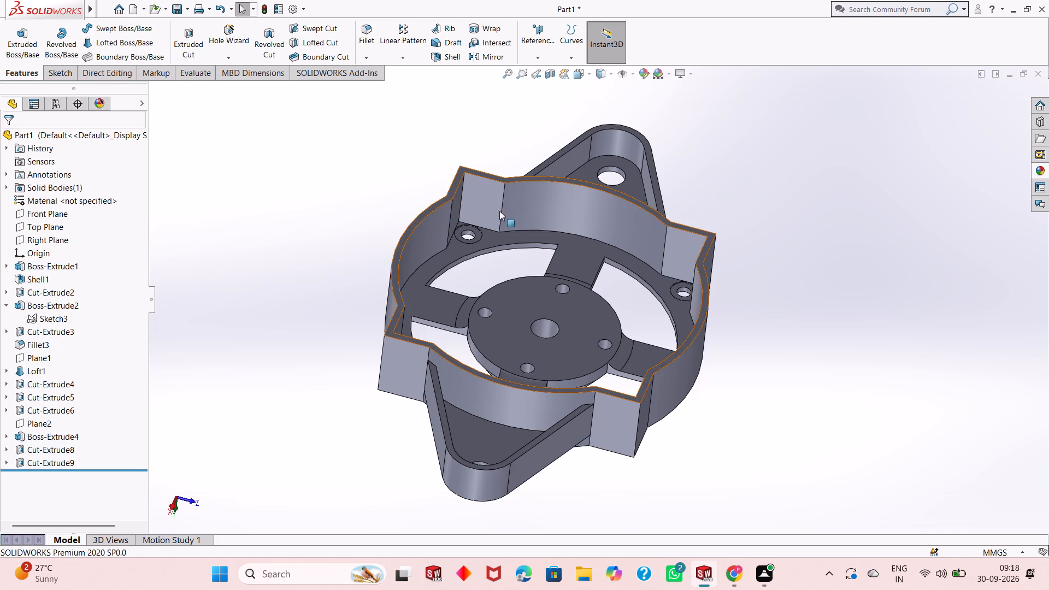
Examine the ring's rim where it meets the -X lug and the neighbouring corner blocks.
middle_drag(506, 227, 506, 238)
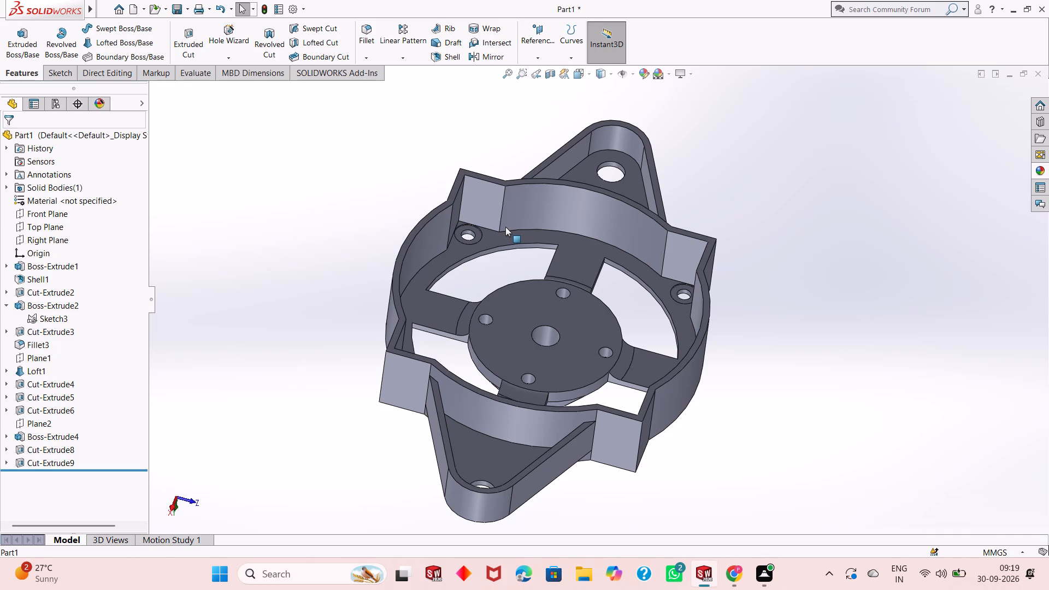
middle_drag(591, 321, 590, 332)
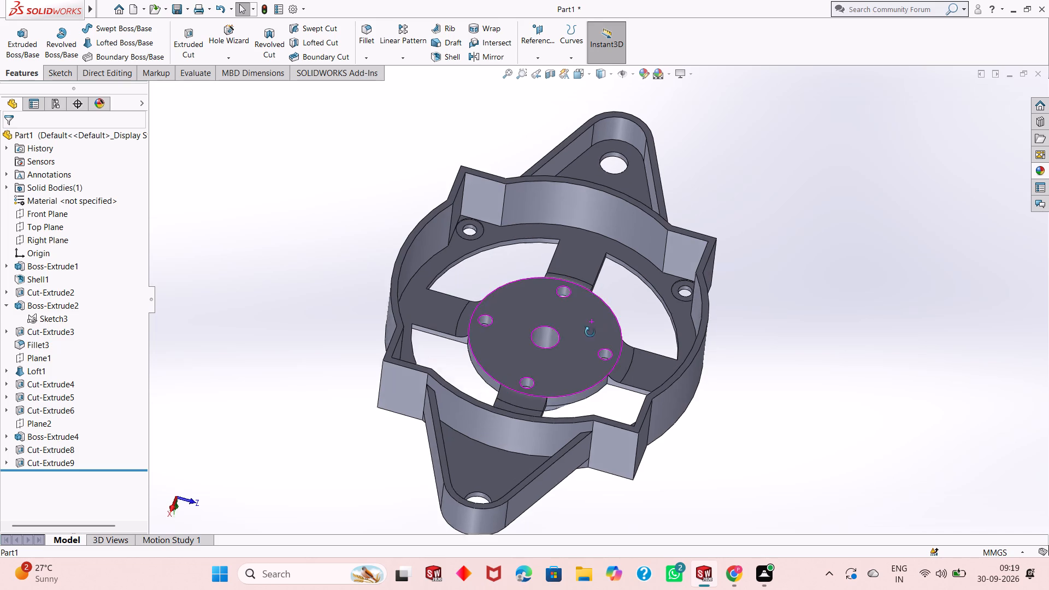
middle_drag(590, 332, 570, 382)
scroll(585, 152, up, 1)
middle_drag(653, 188, 645, 254)
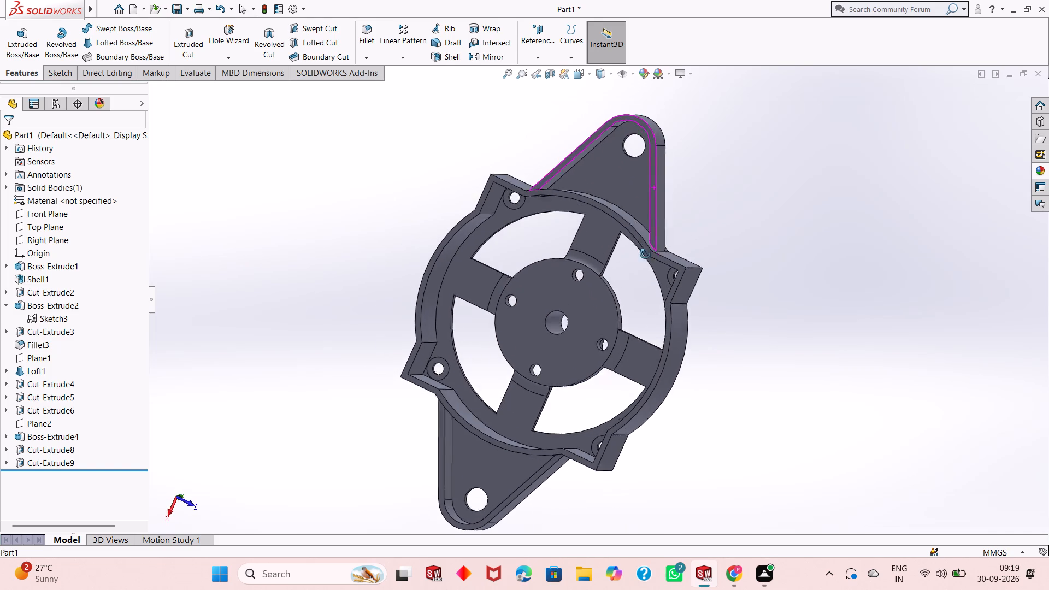
middle_drag(645, 254, 637, 280)
scroll(603, 198, down, 2)
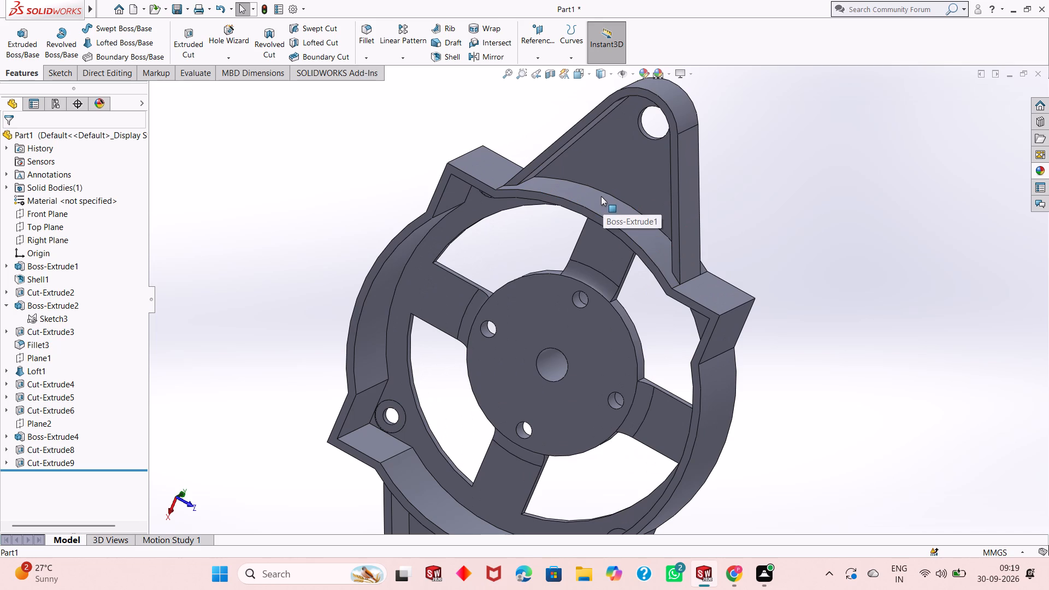
scroll(601, 196, down, 1)
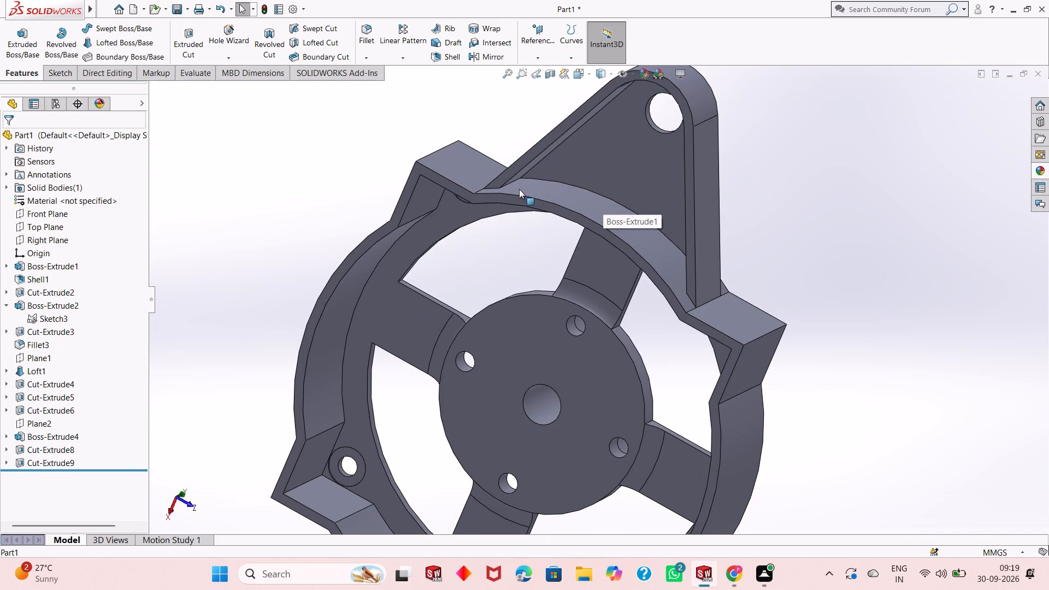
scroll(530, 181, down, 2)
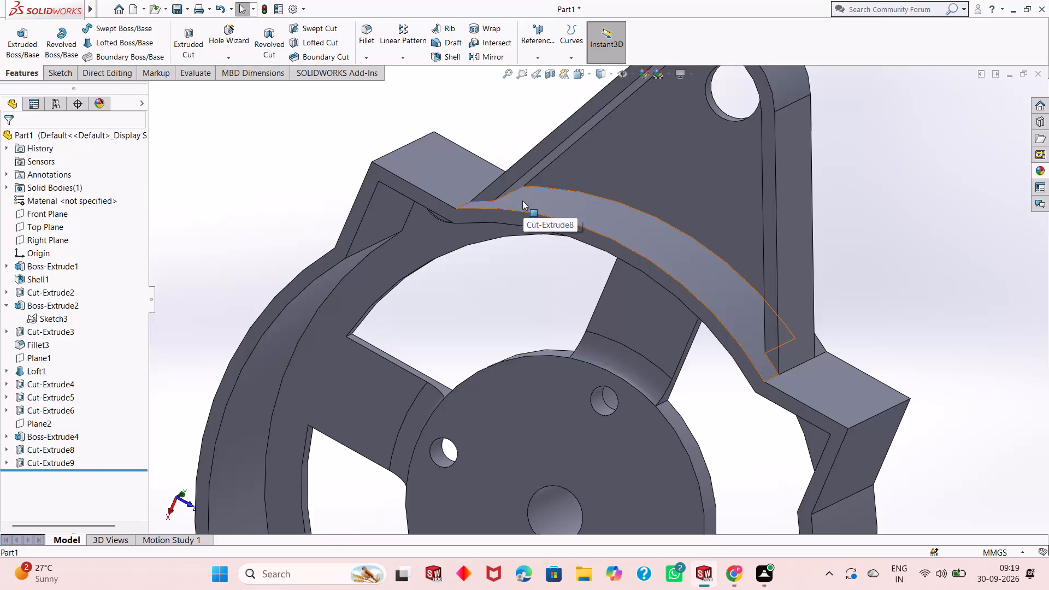
scroll(540, 207, down, 1)
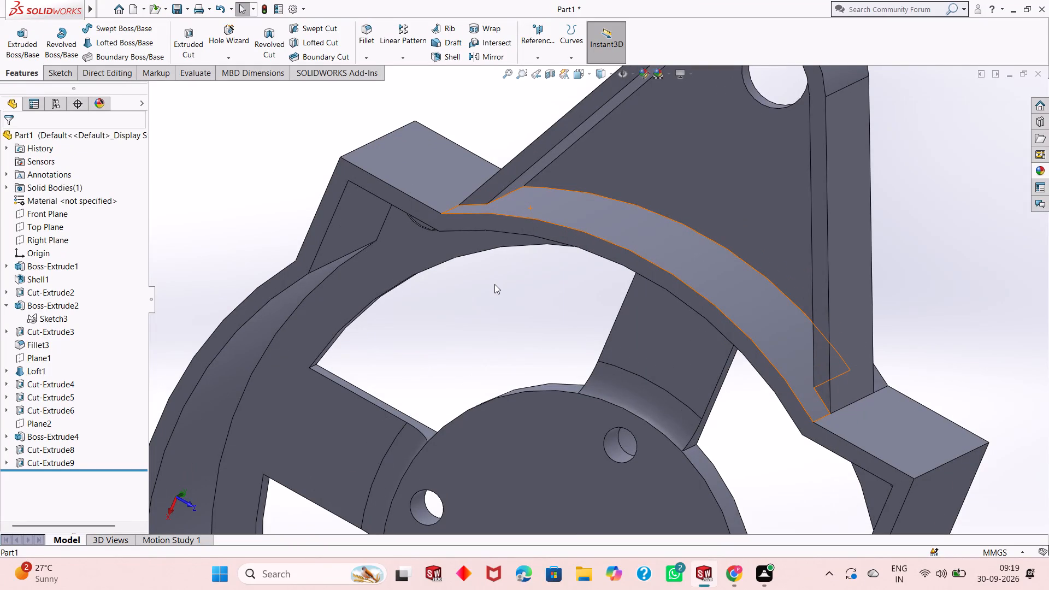
scroll(461, 216, down, 1)
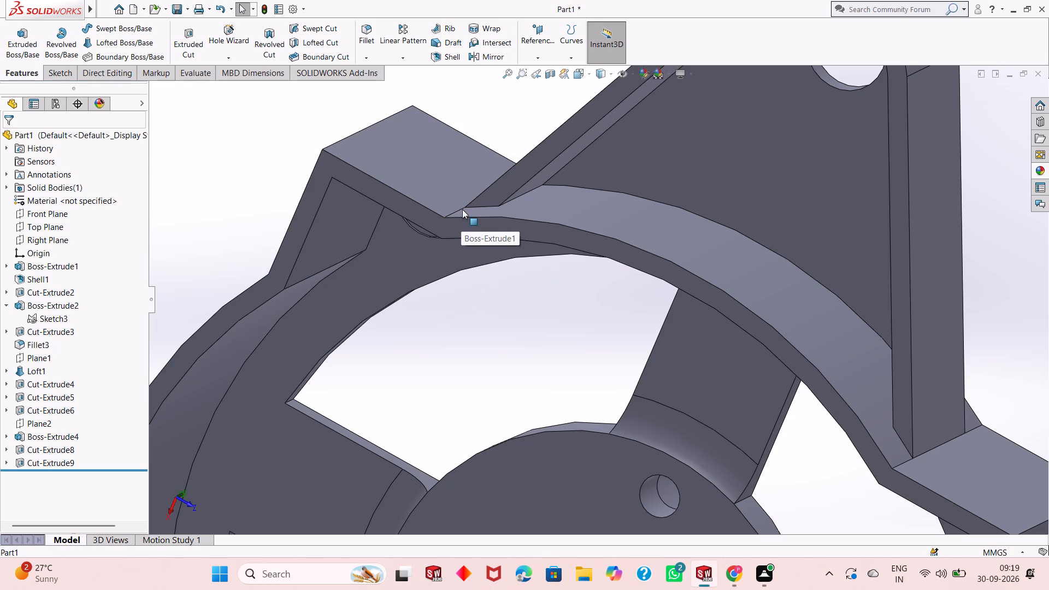
scroll(468, 211, down, 2)
scroll(472, 214, up, 2)
scroll(543, 306, up, 1)
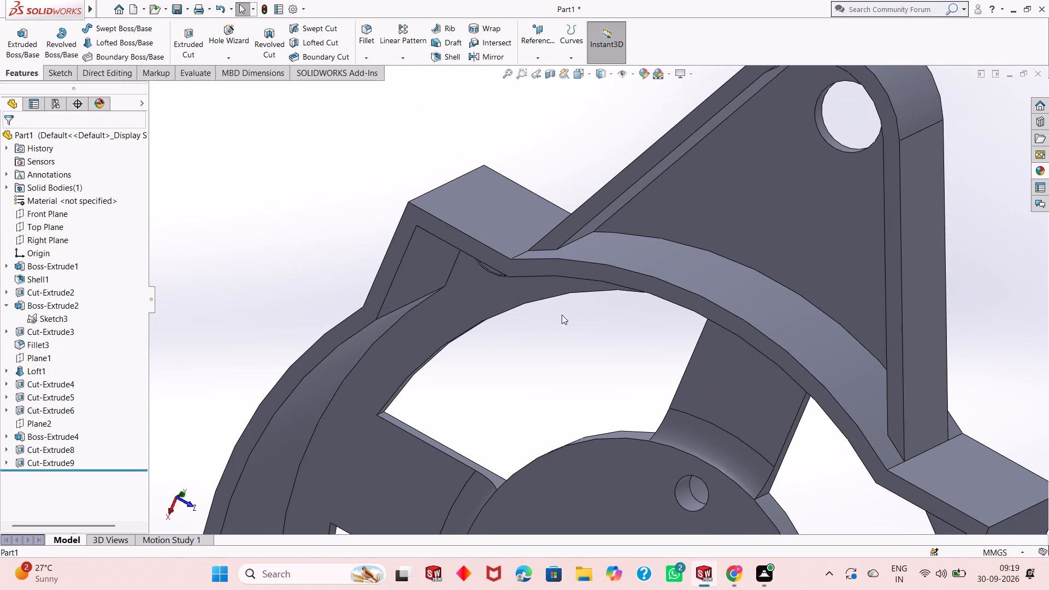
scroll(553, 317, up, 3)
scroll(718, 412, down, 2)
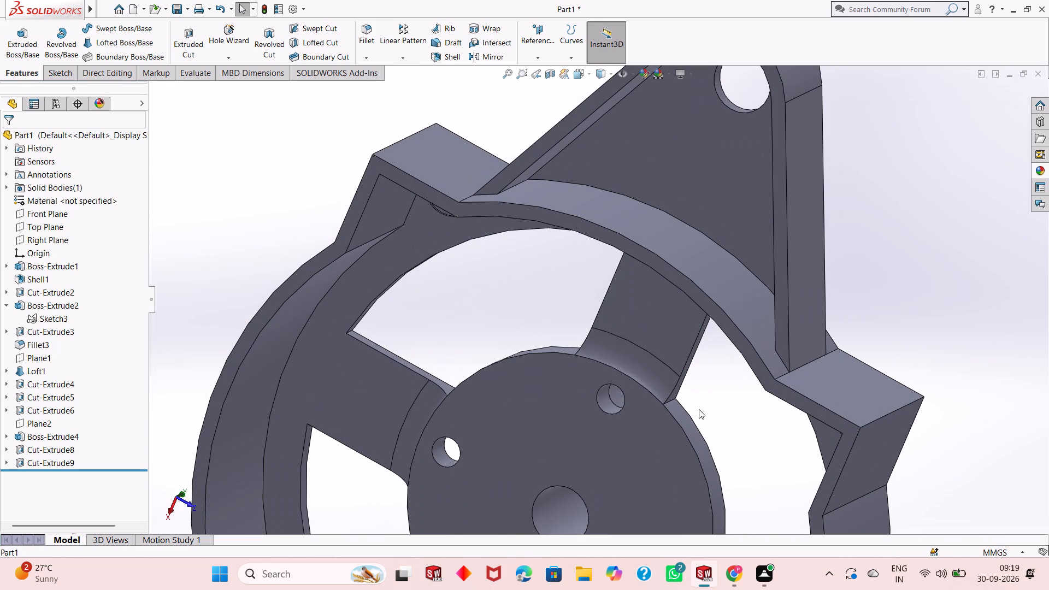
scroll(546, 368, up, 5)
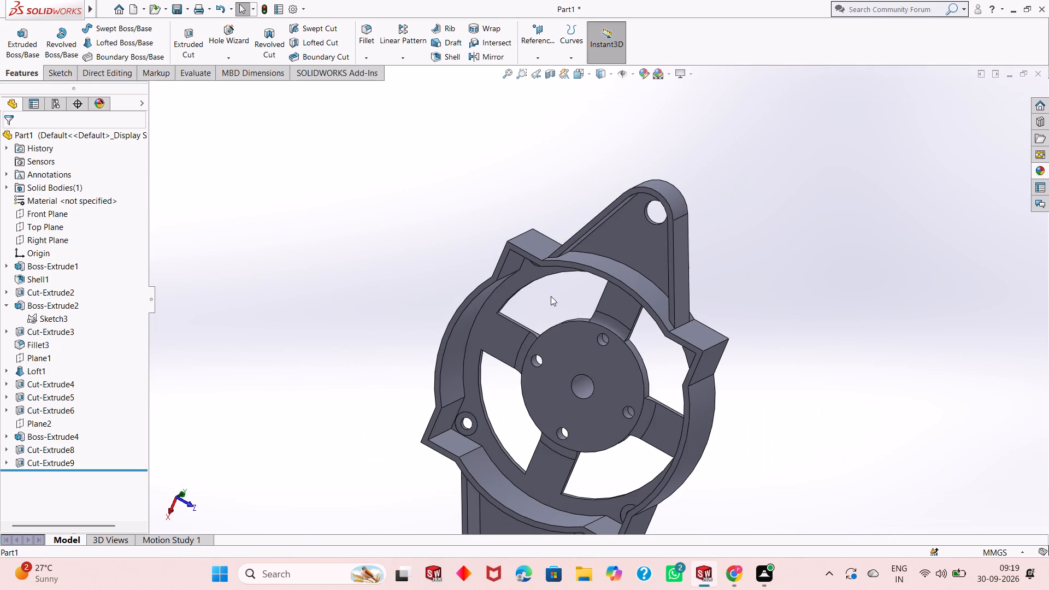
middle_drag(551, 299, 597, 234)
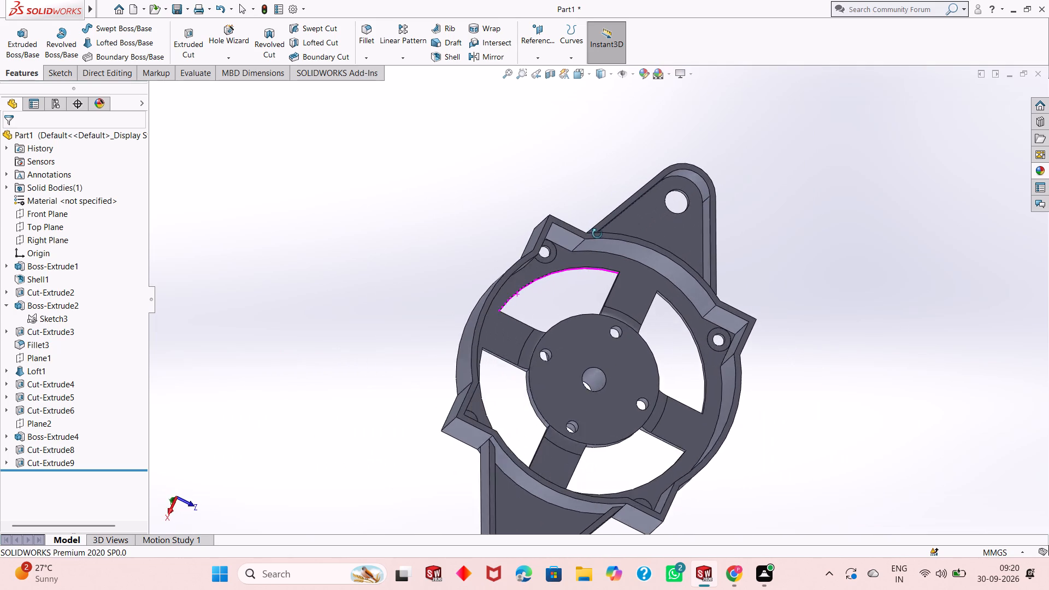
middle_drag(597, 234, 544, 305)
scroll(571, 263, down, 2)
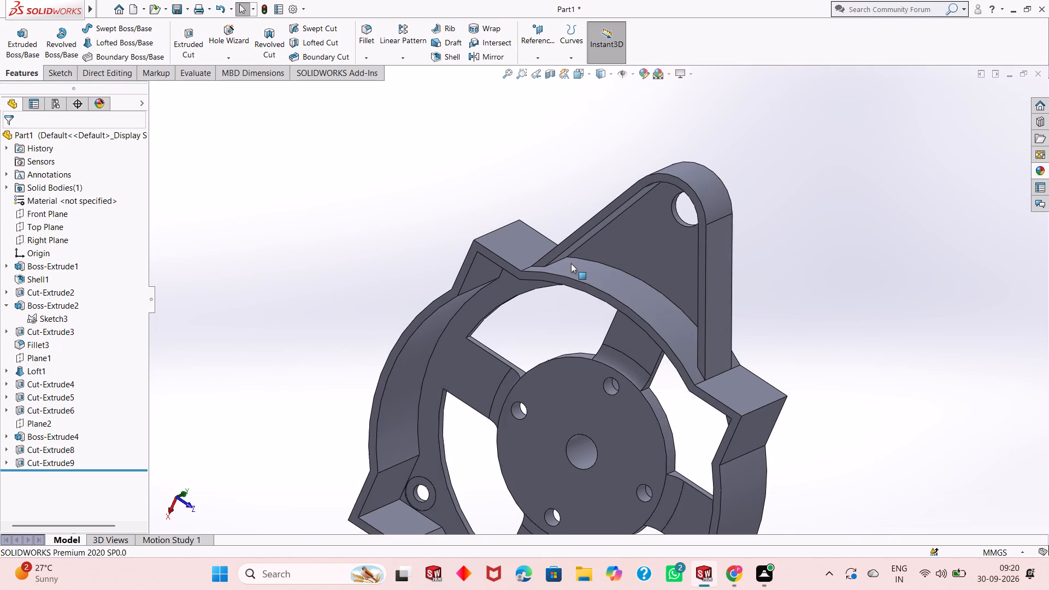
scroll(571, 263, down, 5)
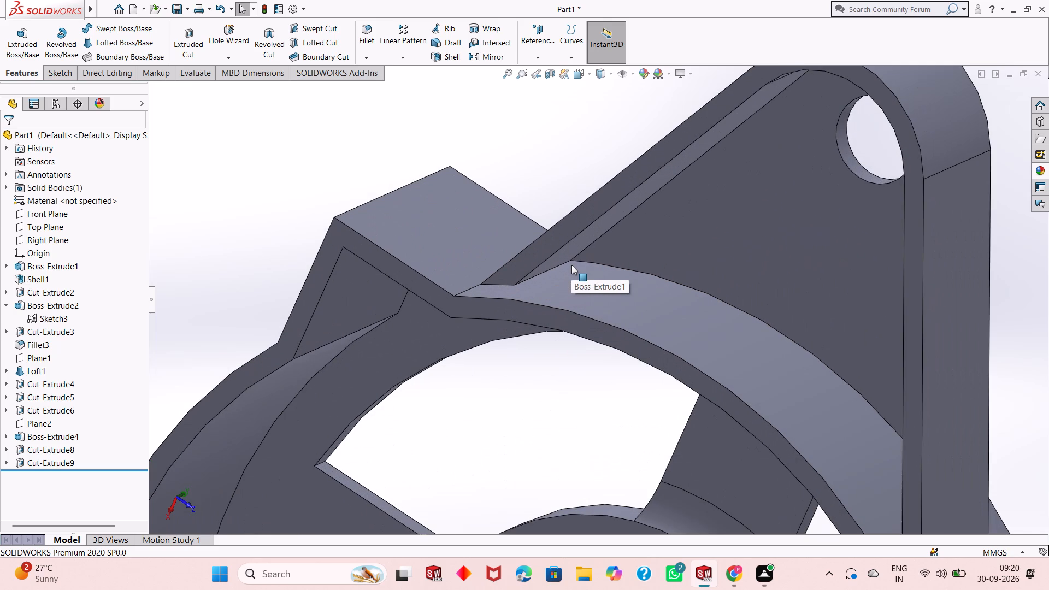
scroll(543, 314, up, 1)
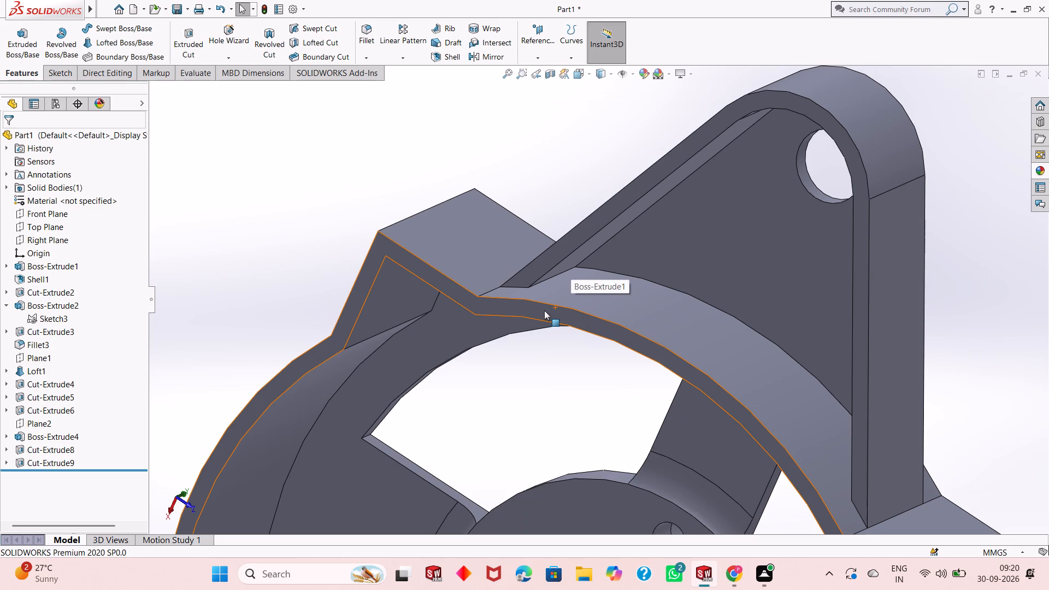
Start a sketch on the ring's rim face and draw an about 2.5 mm line joining its outer and inner corners at the -X lug's +Z side.
click(545, 310)
click(590, 283)
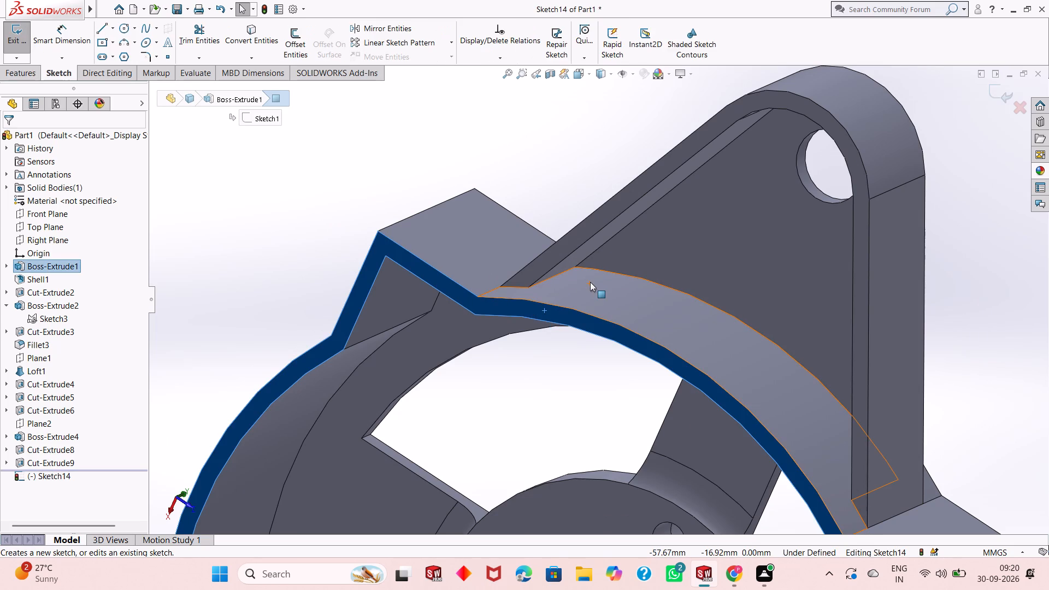
key(ctrl+8)
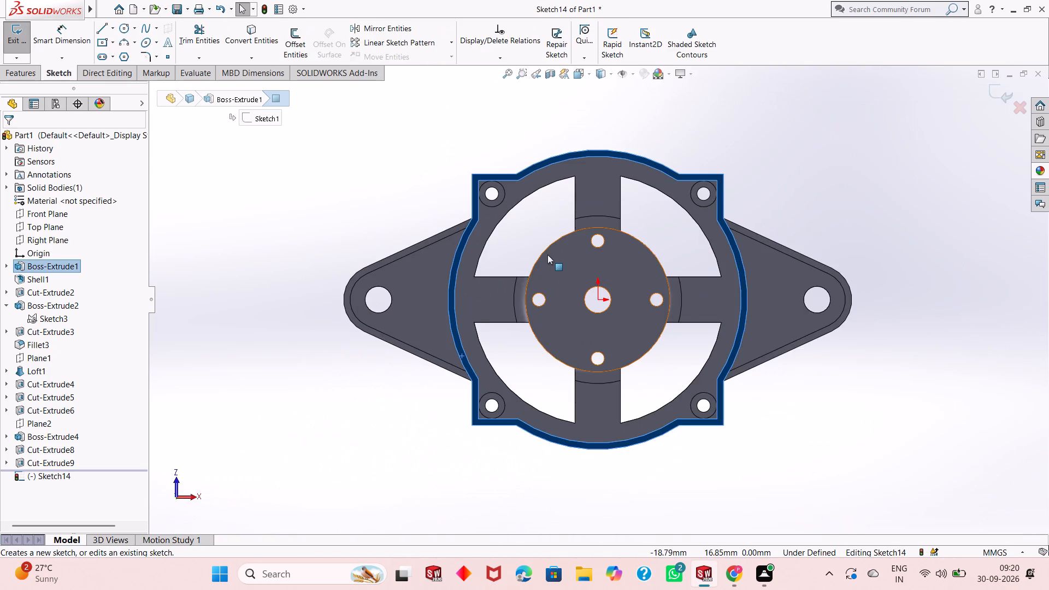
scroll(547, 255, down, 2)
key(Escape)
key(Escape)
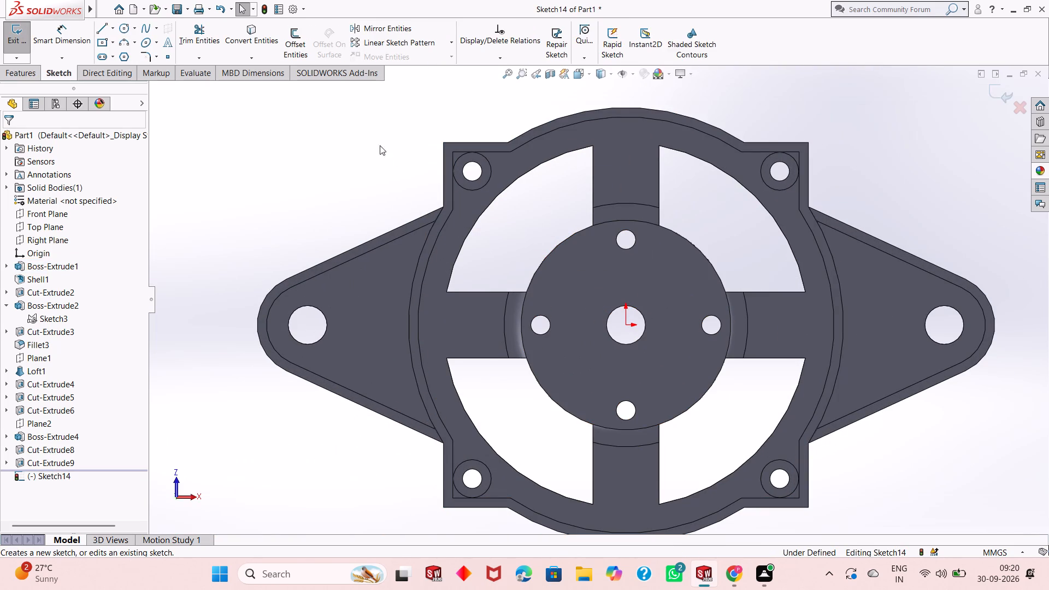
click(101, 31)
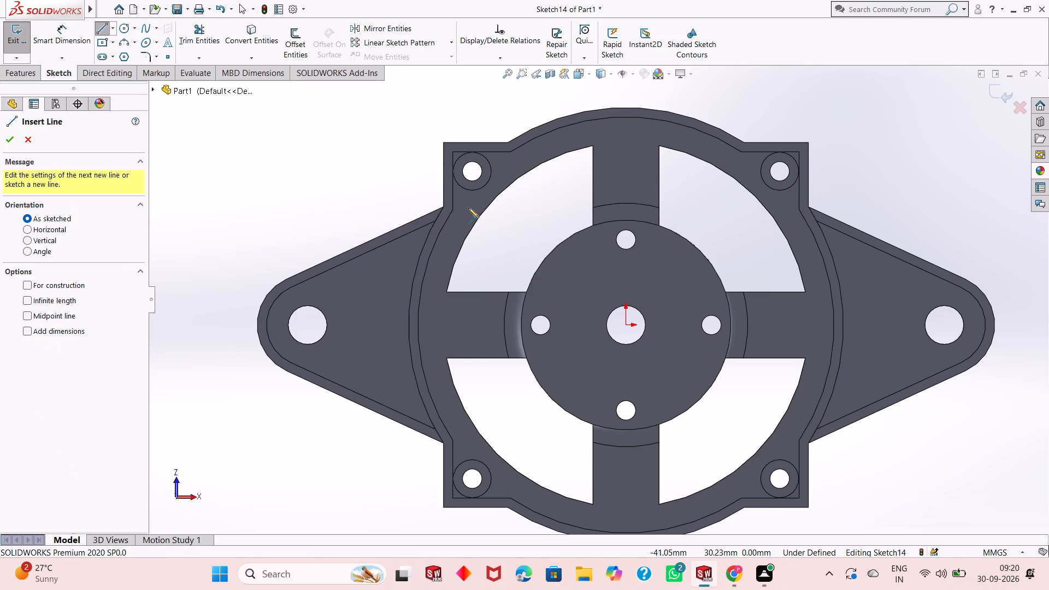
scroll(470, 208, down, 4)
click(449, 231)
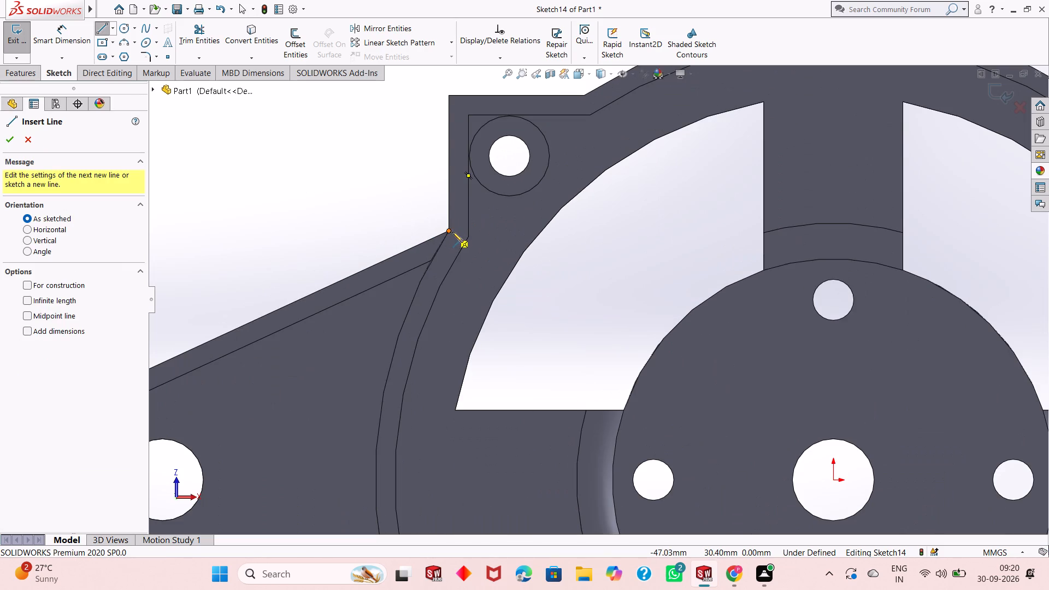
click(470, 237)
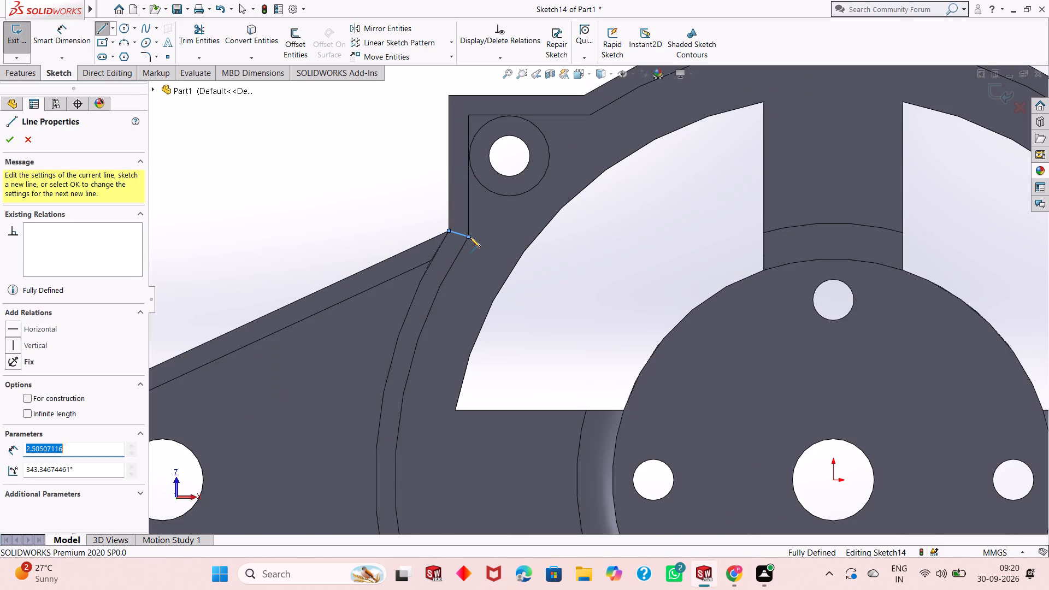
key(Escape)
key(Escape)
Draw a line across the ring's rim joining its outer and inner corners at the -X lug's -Z side.
scroll(439, 278, up, 4)
scroll(516, 368, up, 1)
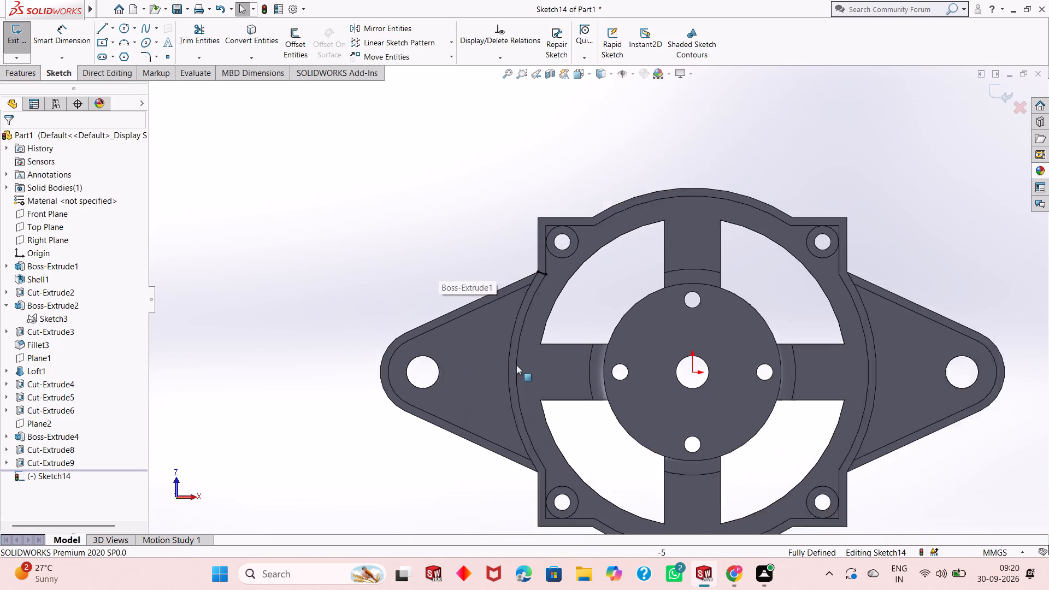
scroll(516, 365, up, 1)
scroll(593, 484, down, 2)
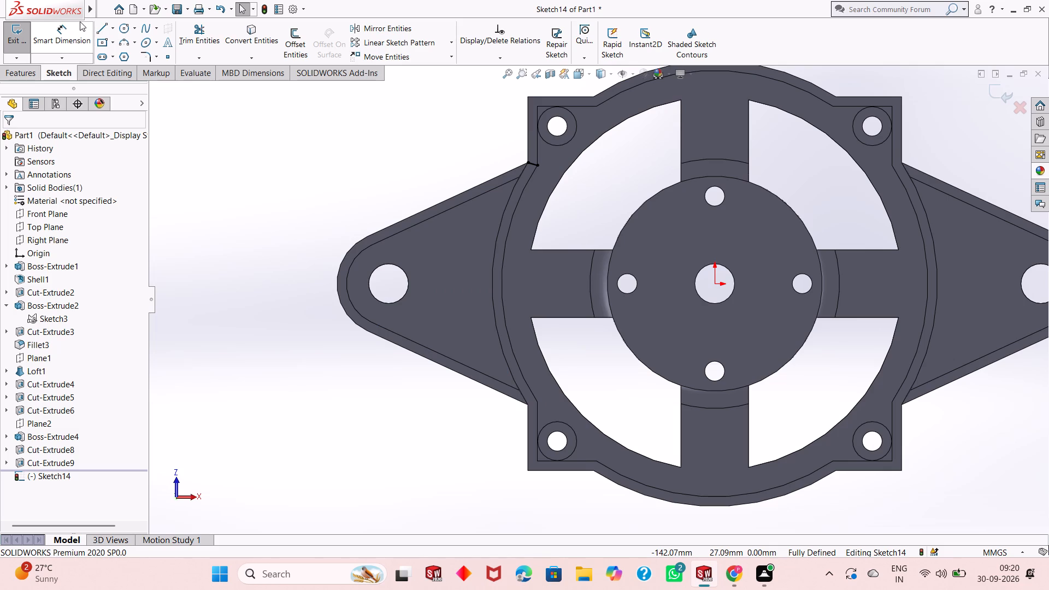
click(107, 27)
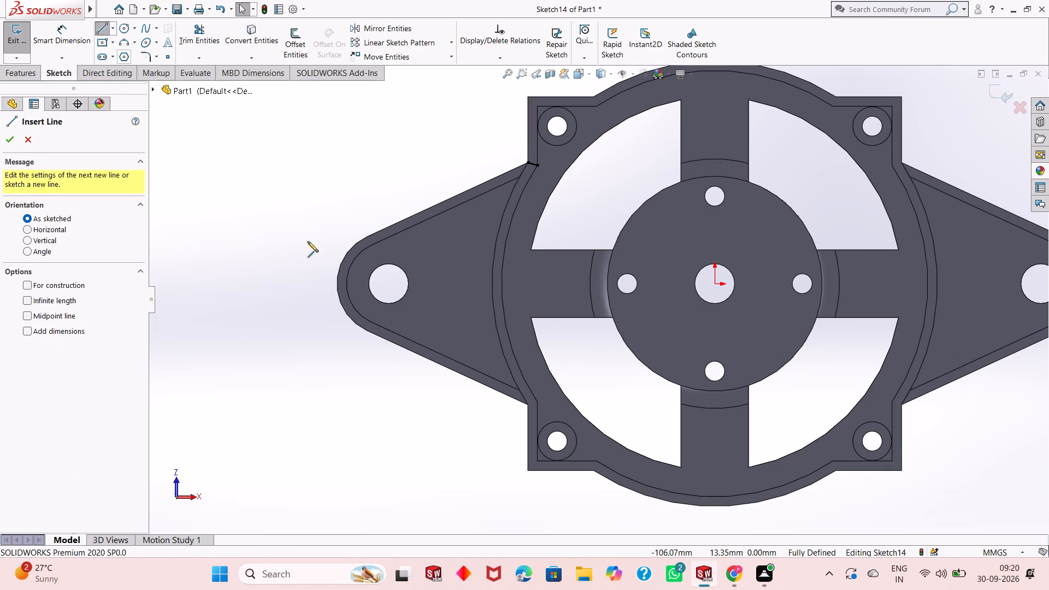
scroll(553, 426, up, 2)
scroll(545, 380, down, 3)
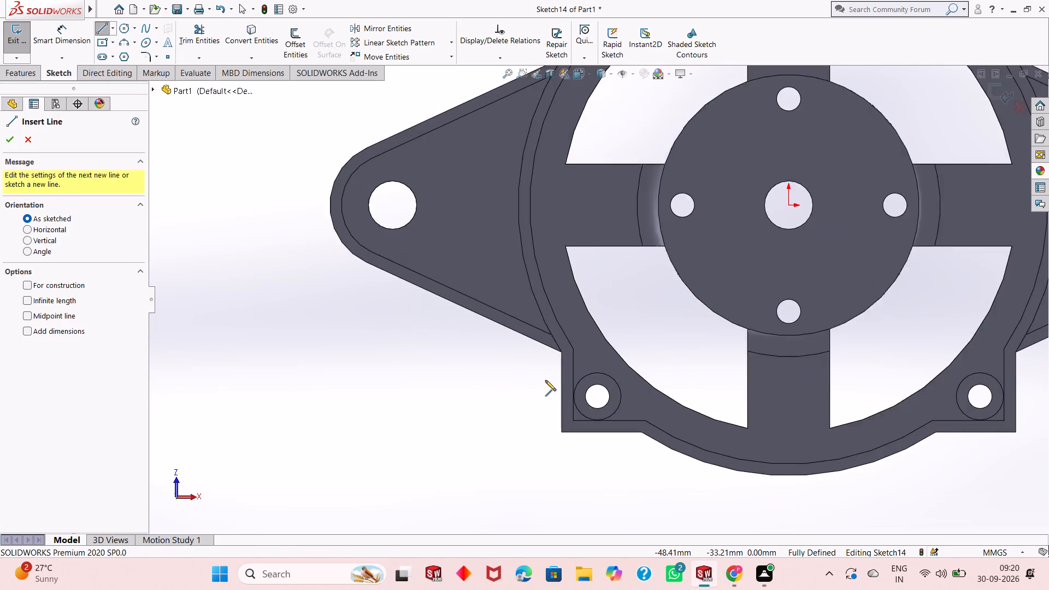
scroll(545, 380, down, 4)
scroll(576, 328, down, 1)
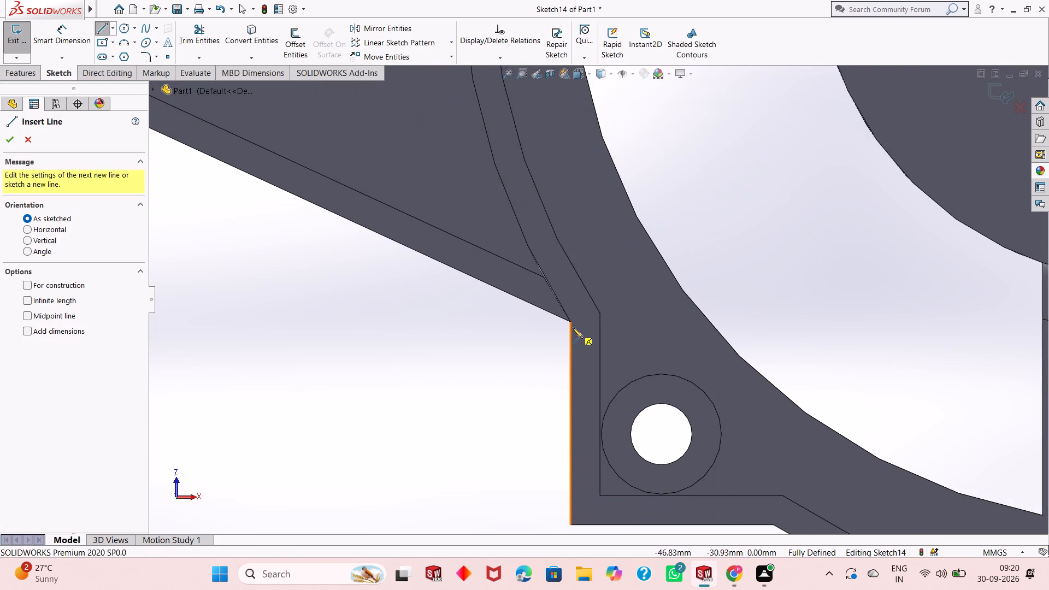
click(572, 323)
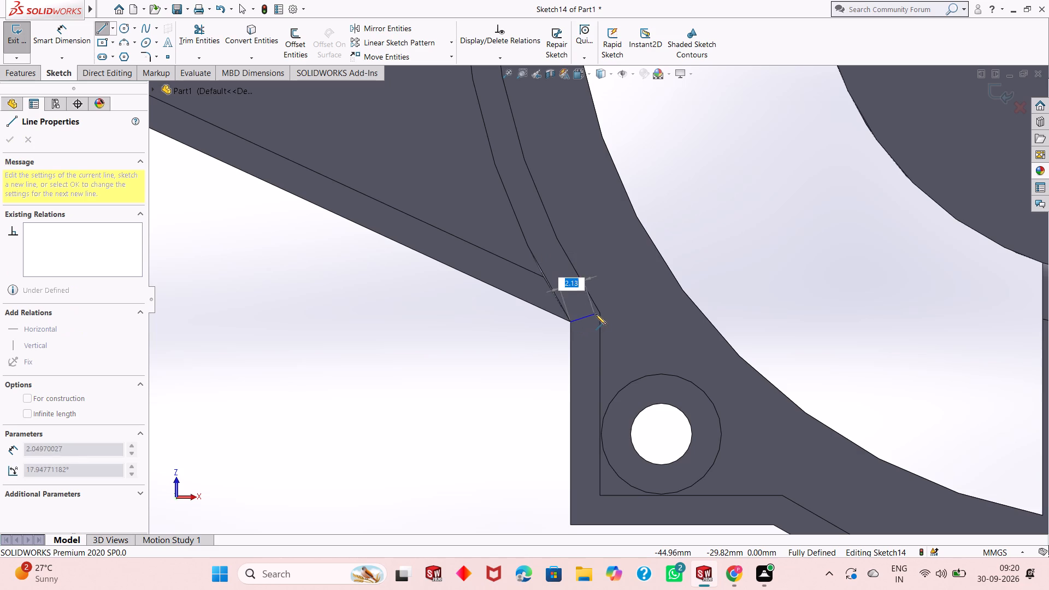
click(599, 314)
right_click(395, 376)
click(414, 380)
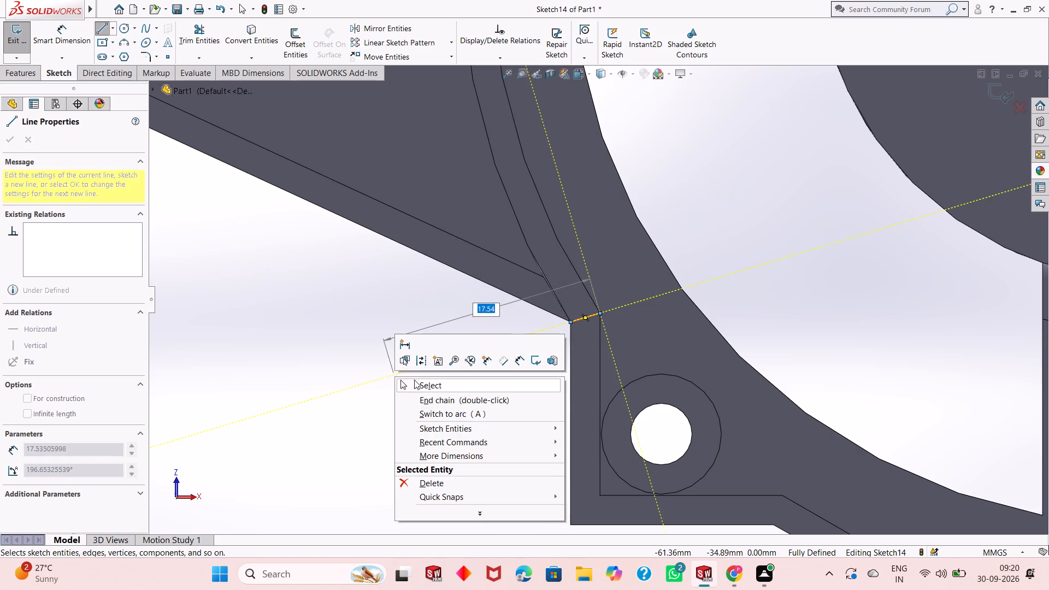
Draw a three-point arc of about 53.6 mm radius along the rim's inner edge, joining the inner ends of the two short lines.
scroll(528, 353, up, 5)
scroll(534, 302, up, 1)
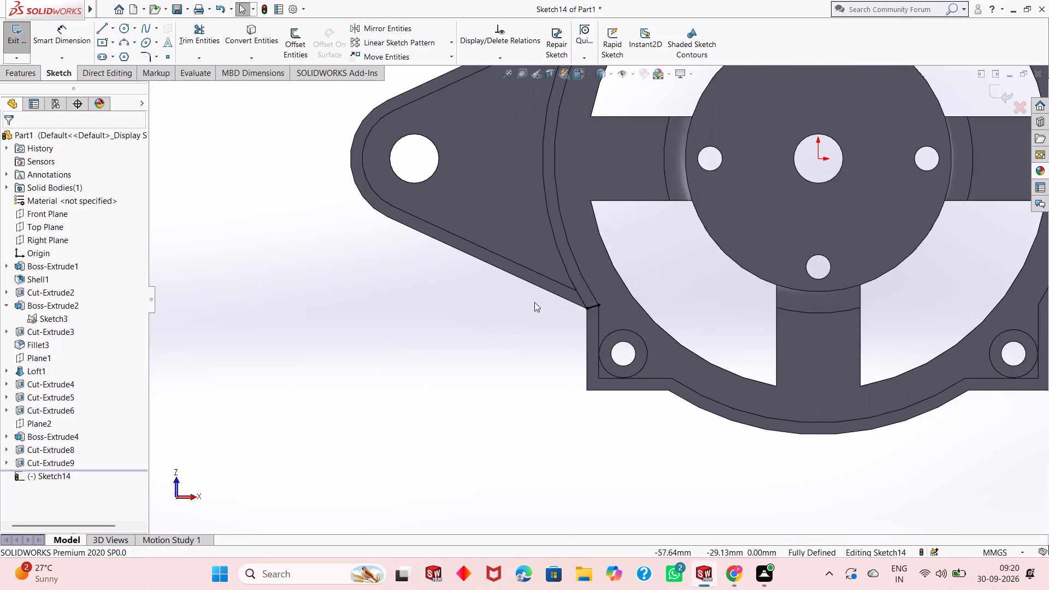
scroll(598, 177, up, 1)
scroll(633, 160, down, 2)
scroll(599, 191, up, 2)
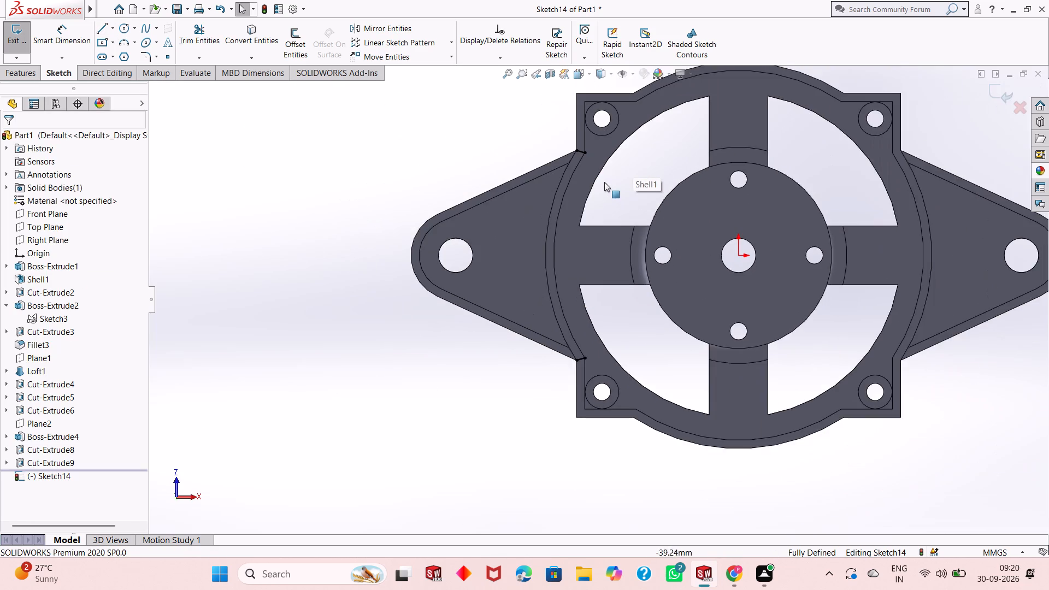
scroll(605, 182, down, 2)
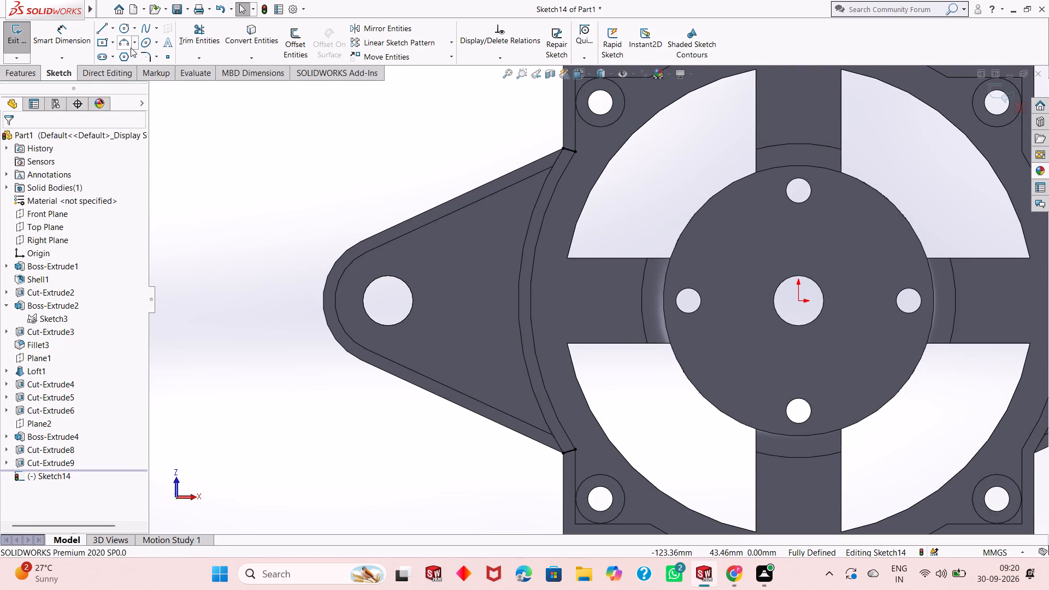
click(126, 43)
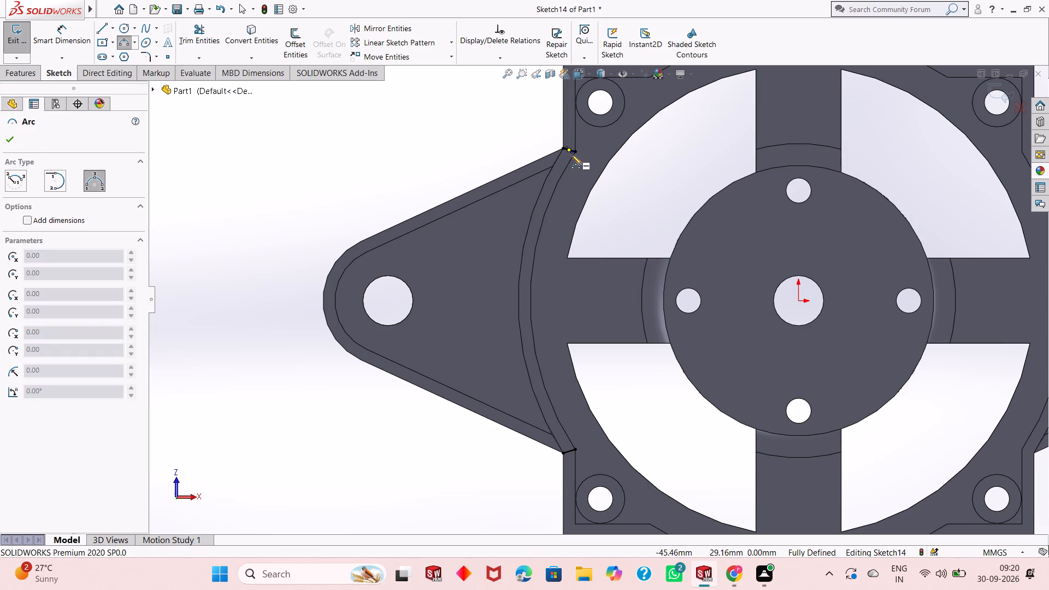
click(577, 153)
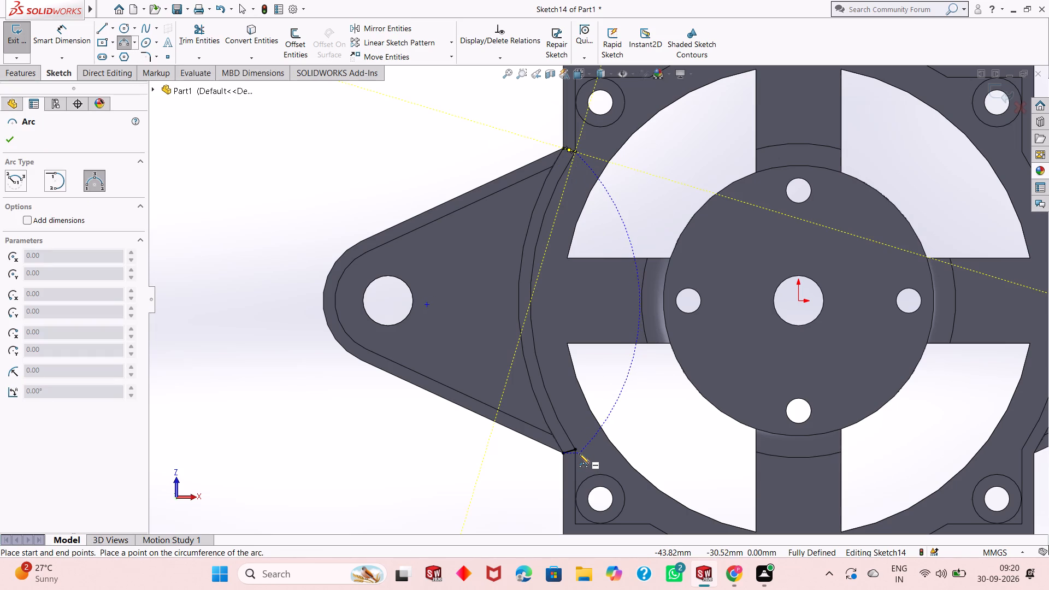
click(577, 450)
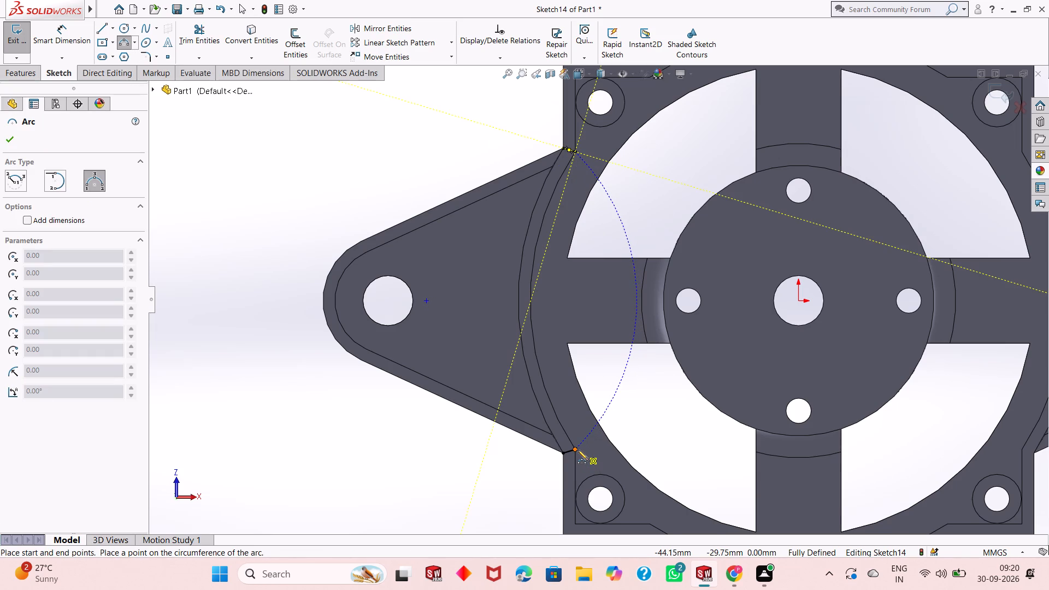
click(547, 396)
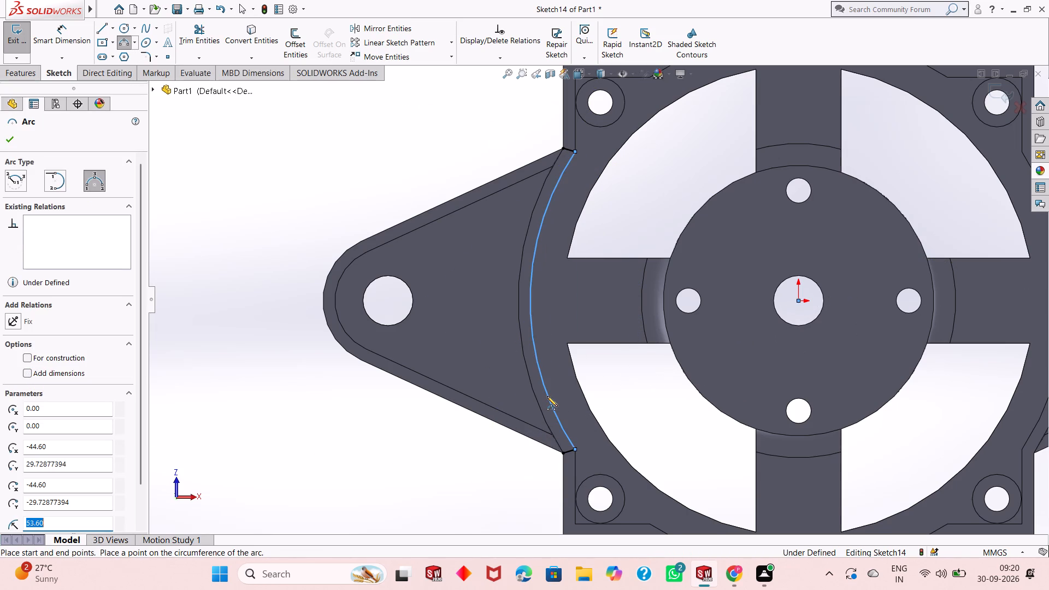
key(Escape)
key(Escape)
key(Escape)
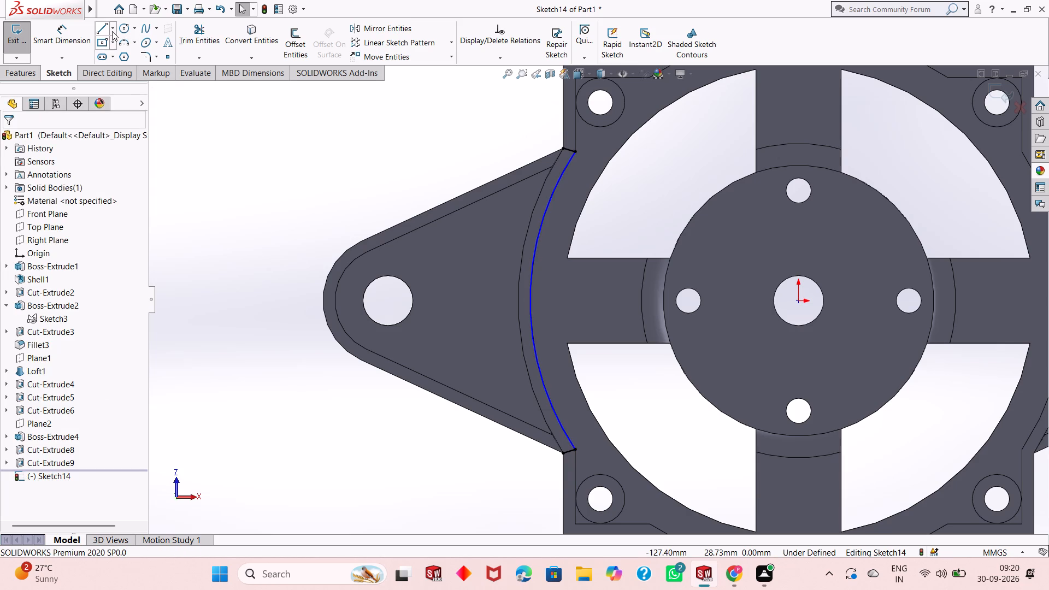
Draw a three-point arc of about 56 mm radius along the rim's outer edge, joining the outer ends of the two short lines.
click(123, 38)
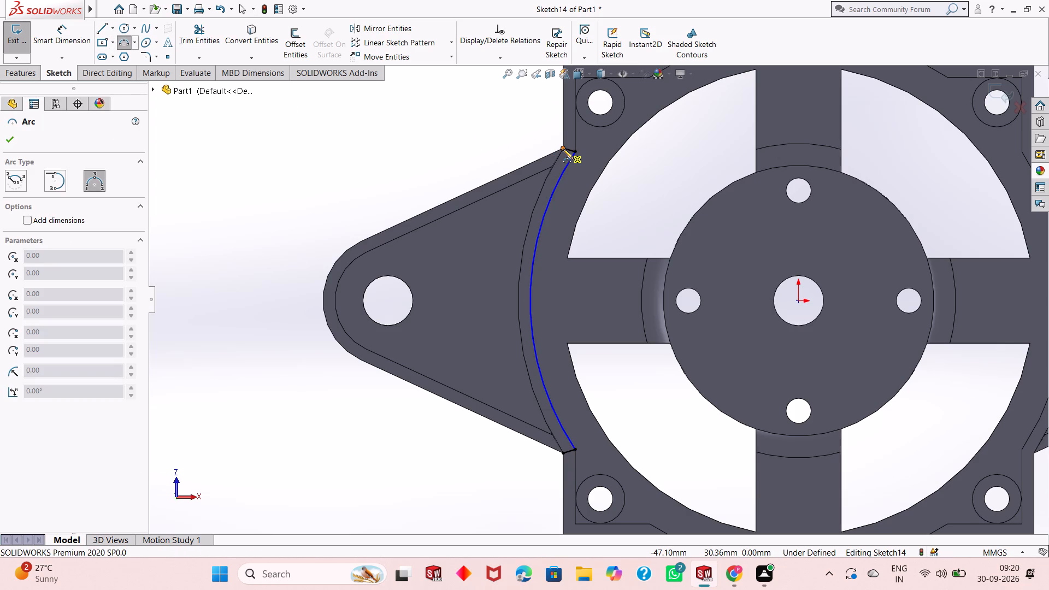
click(563, 149)
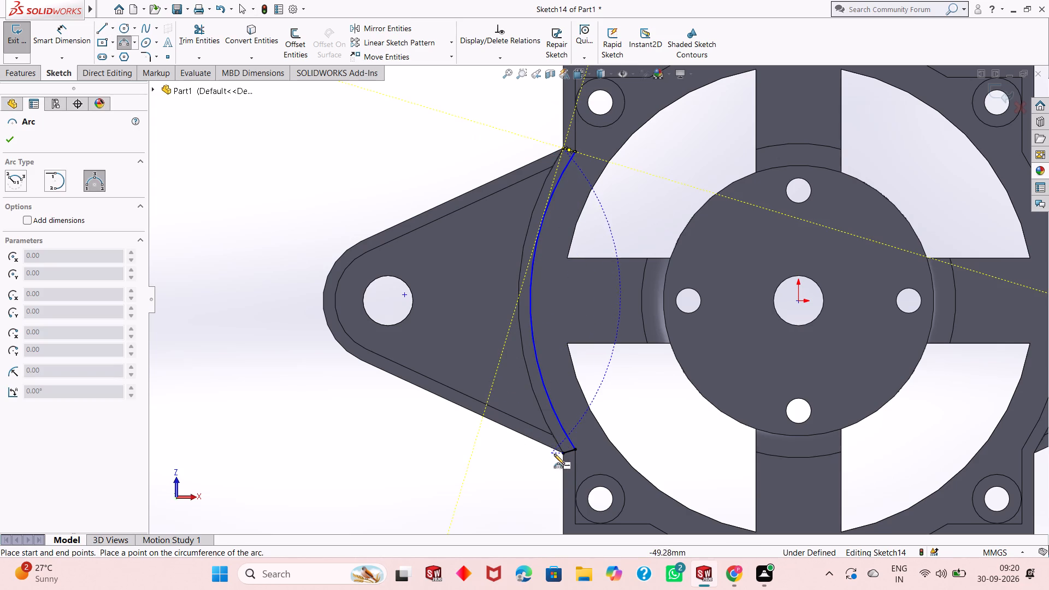
click(561, 453)
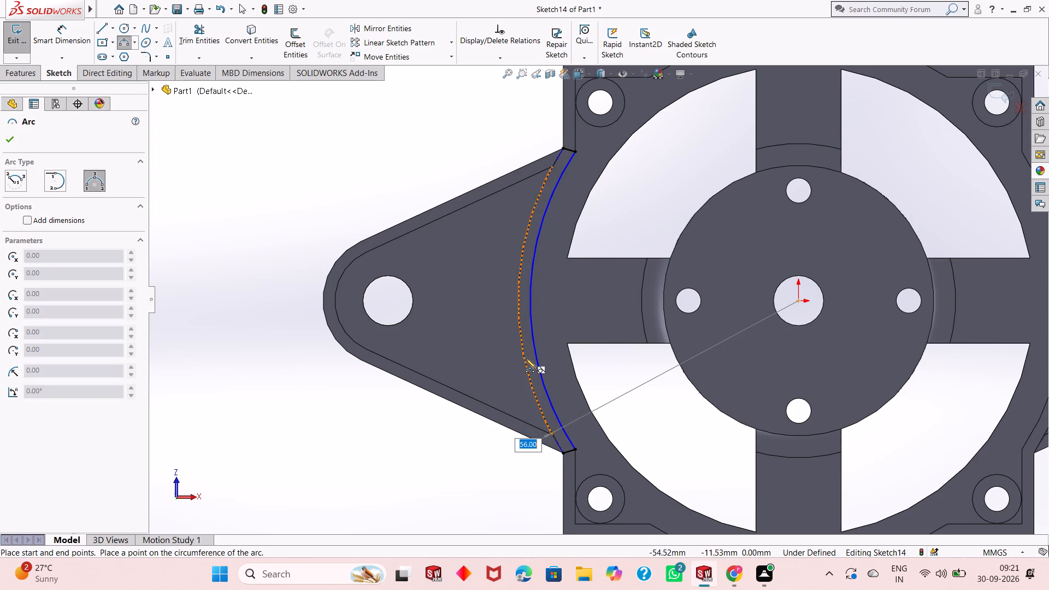
click(524, 356)
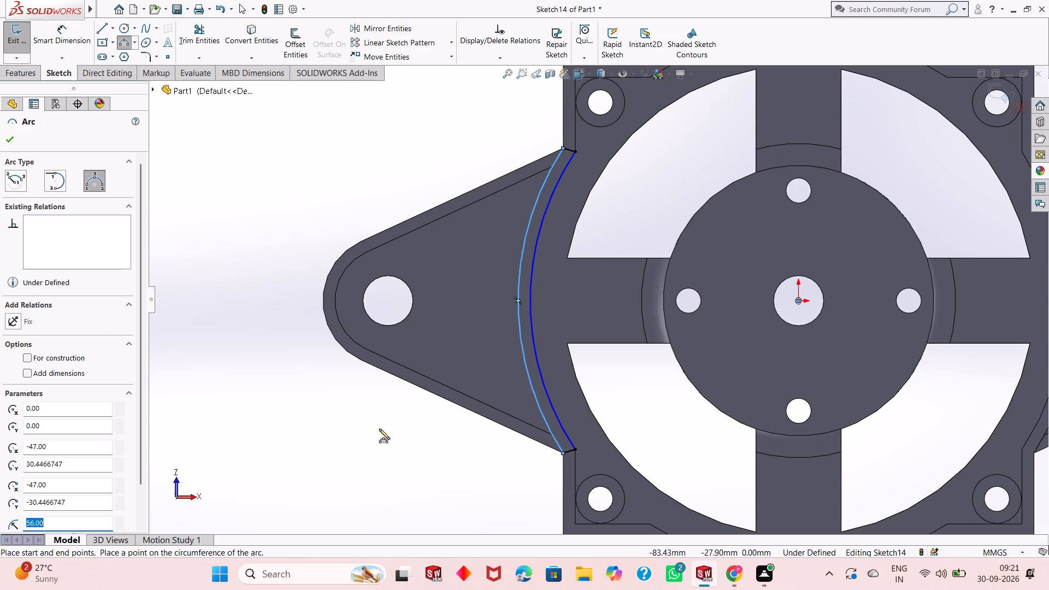
key(Escape)
key(Escape)
Dimension the radii of the outer and inner arcs at their drawn sizes to fully define the curved strip profile.
click(77, 44)
key(Escape)
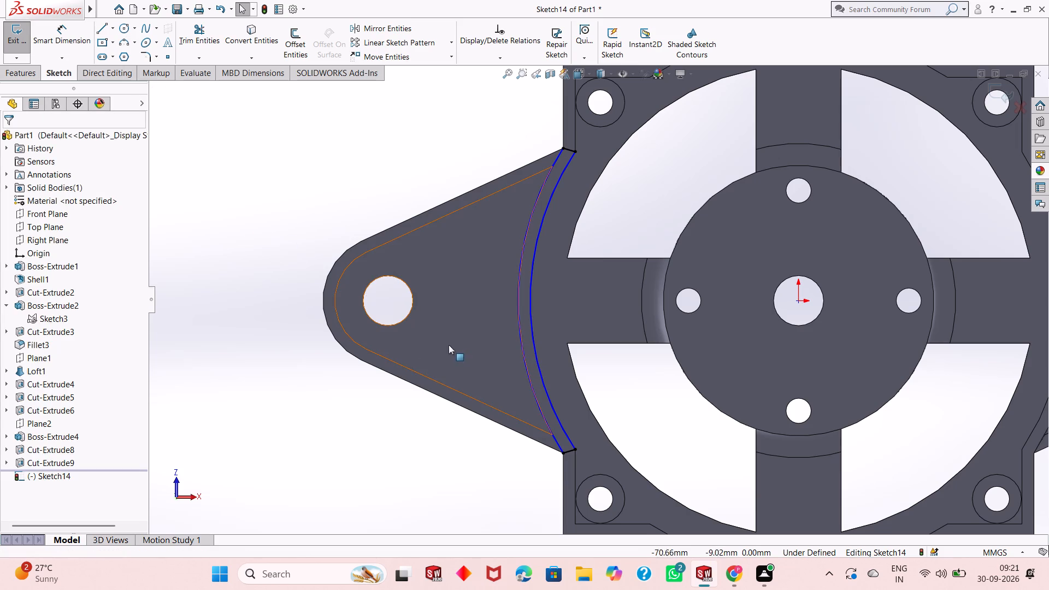
key(Escape)
click(69, 49)
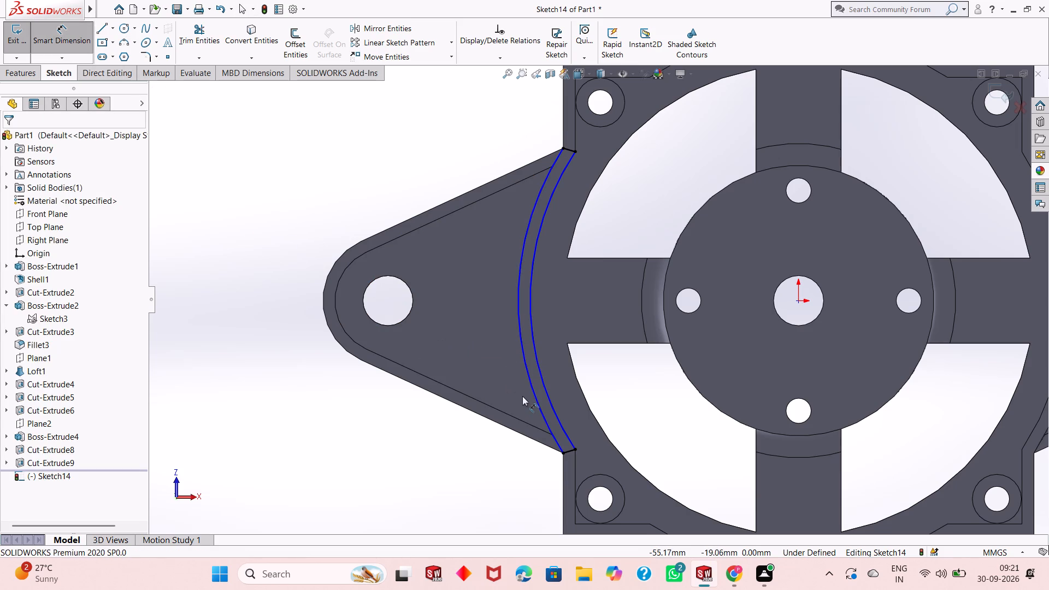
click(534, 392)
click(478, 471)
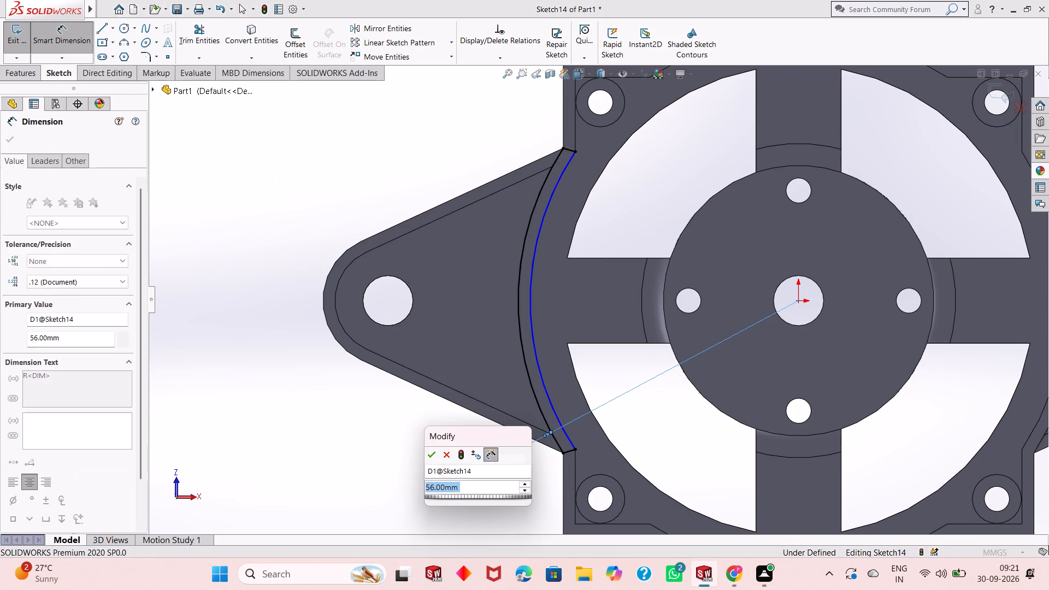
click(427, 452)
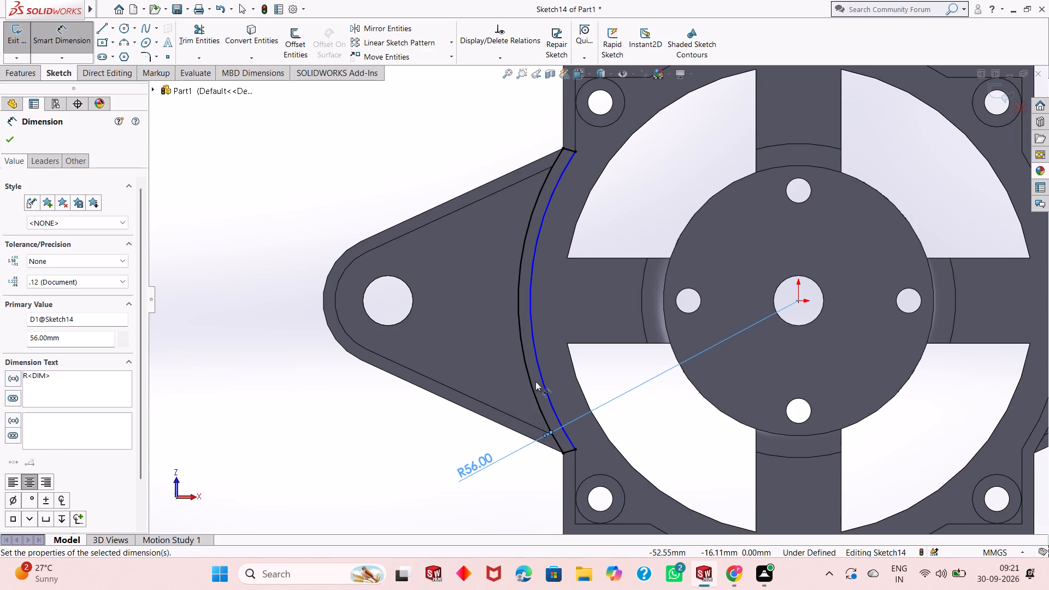
click(539, 377)
click(380, 450)
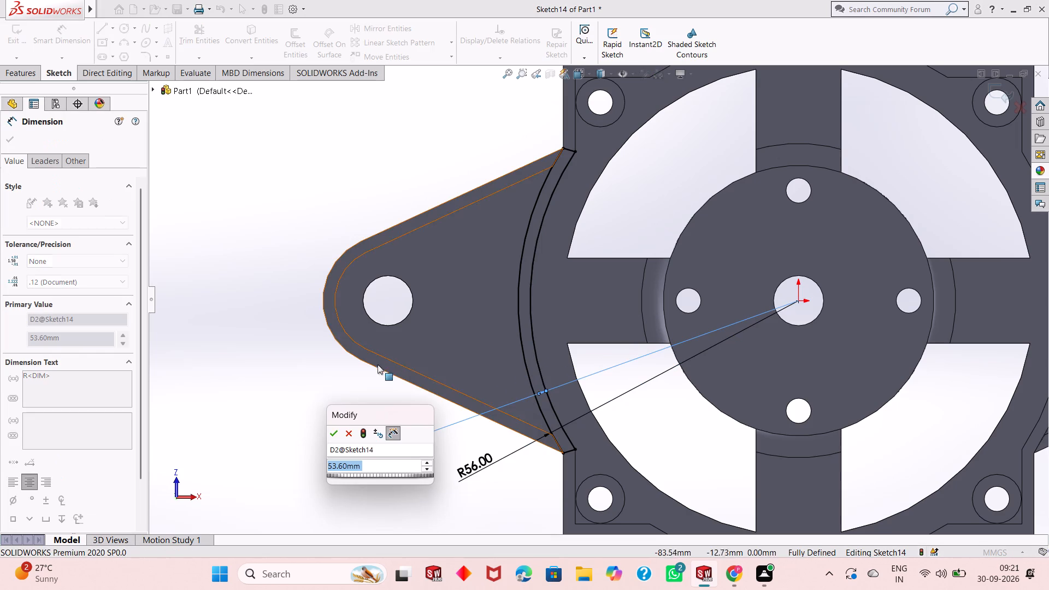
click(336, 426)
right_click(264, 290)
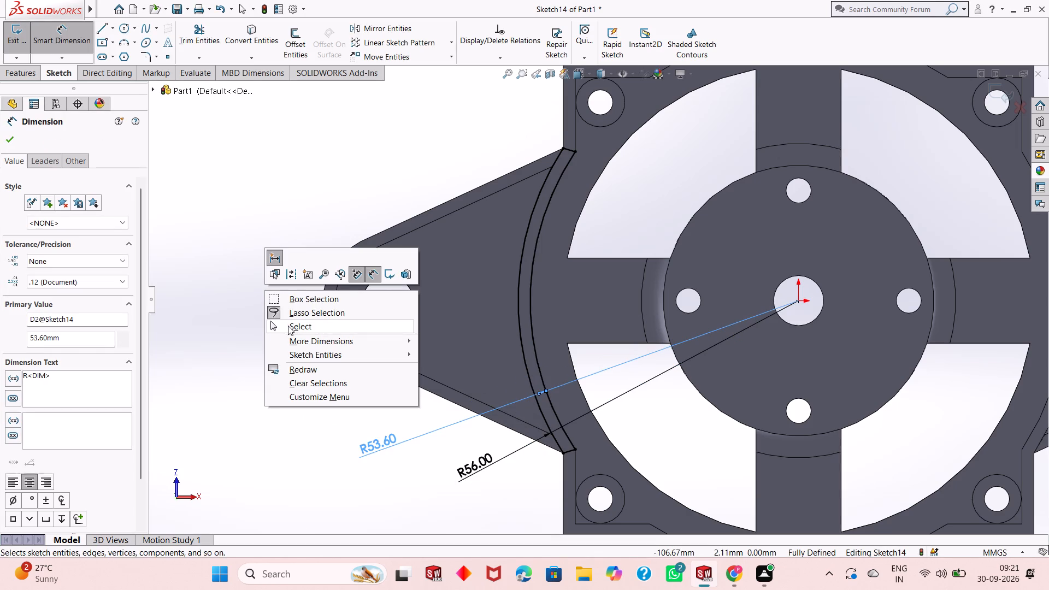
click(293, 329)
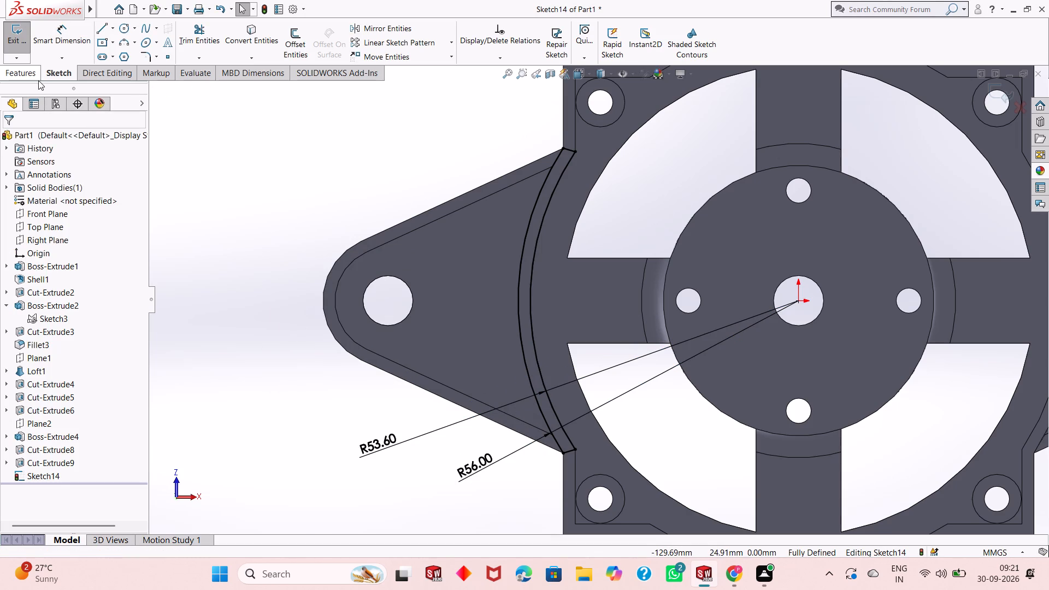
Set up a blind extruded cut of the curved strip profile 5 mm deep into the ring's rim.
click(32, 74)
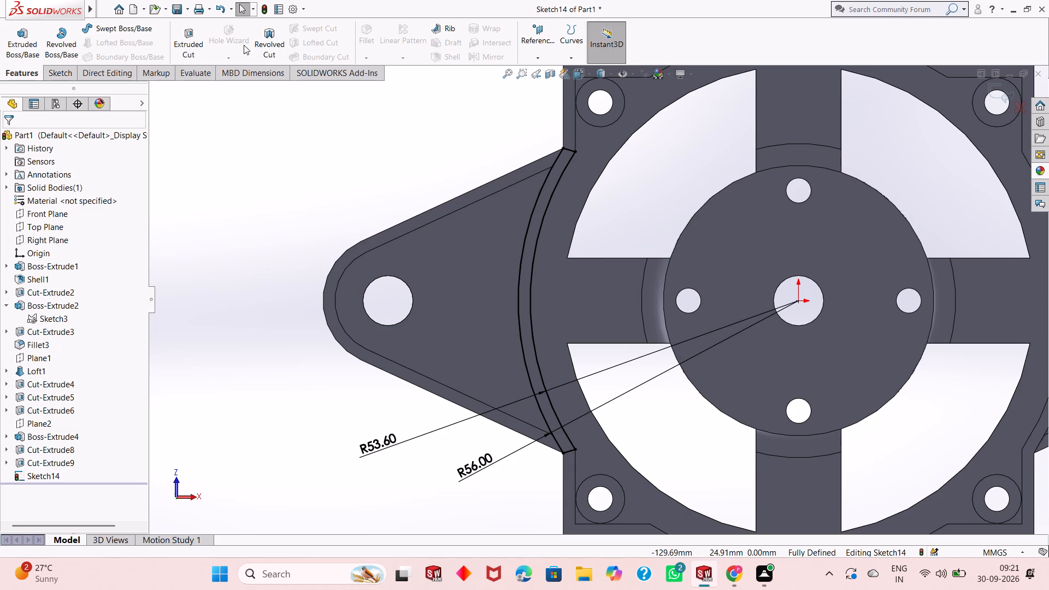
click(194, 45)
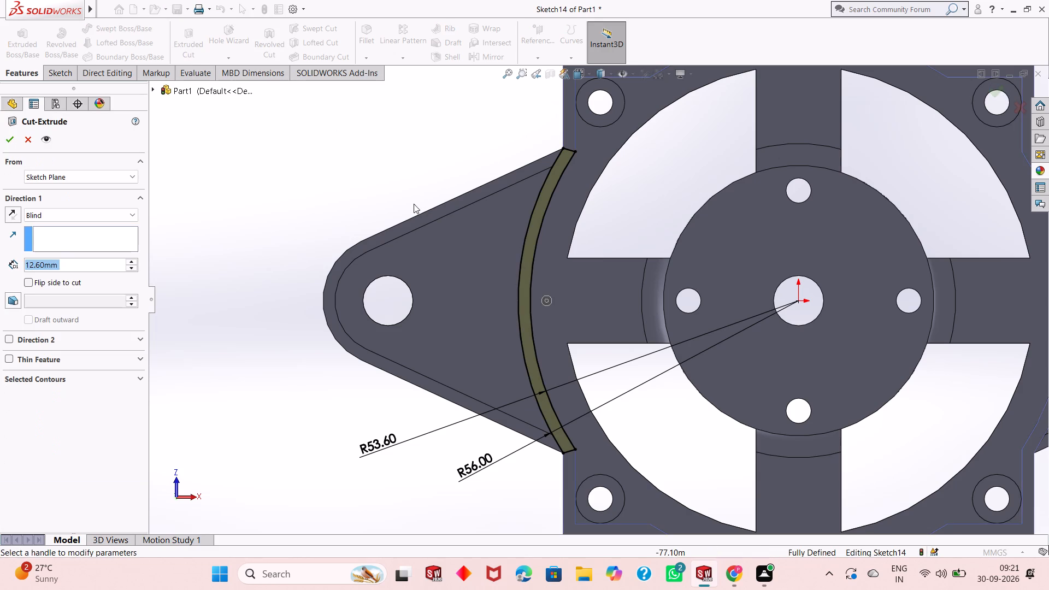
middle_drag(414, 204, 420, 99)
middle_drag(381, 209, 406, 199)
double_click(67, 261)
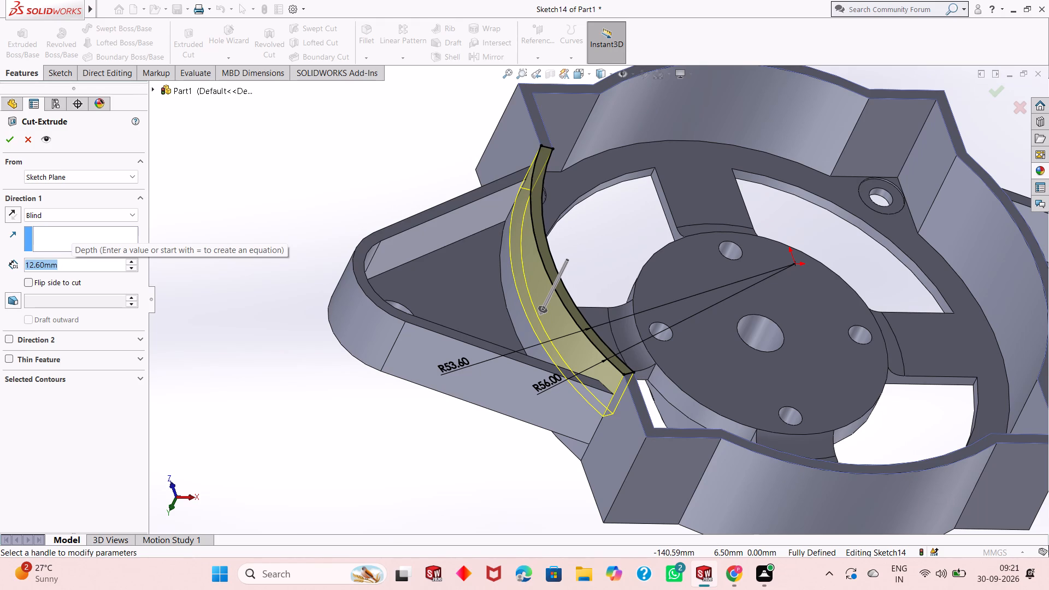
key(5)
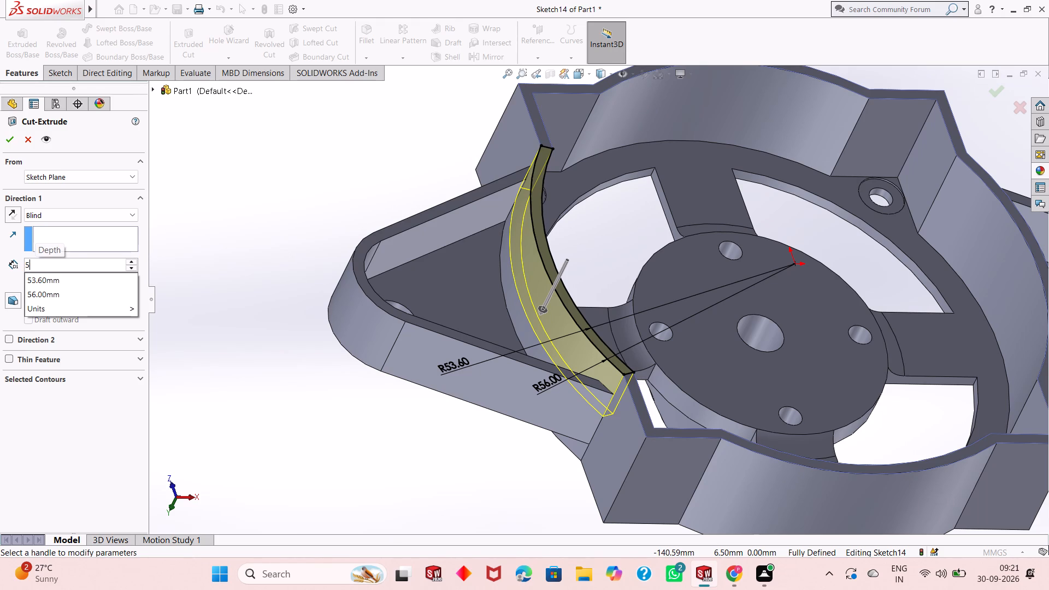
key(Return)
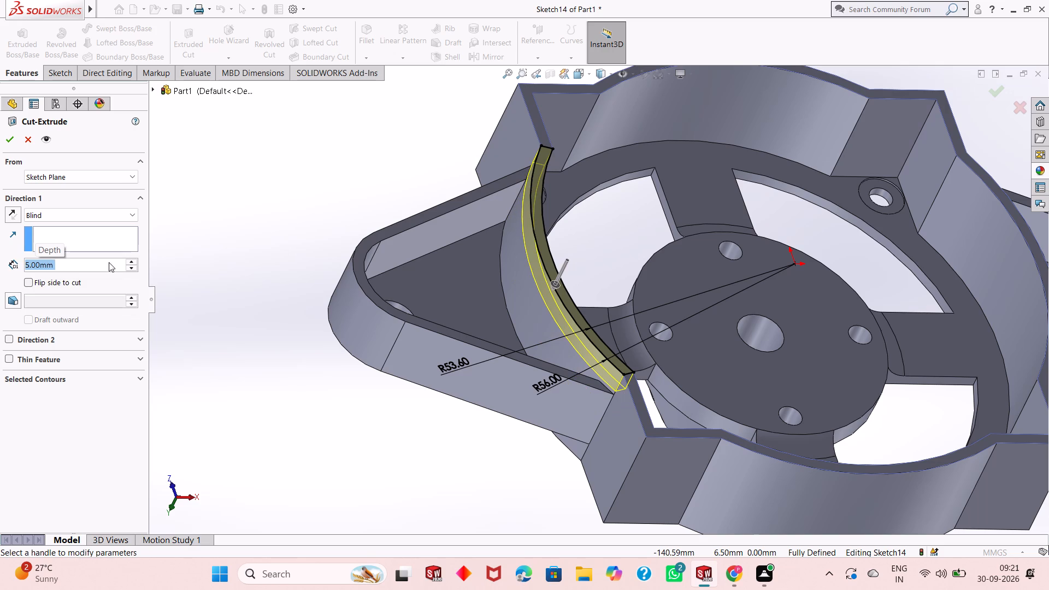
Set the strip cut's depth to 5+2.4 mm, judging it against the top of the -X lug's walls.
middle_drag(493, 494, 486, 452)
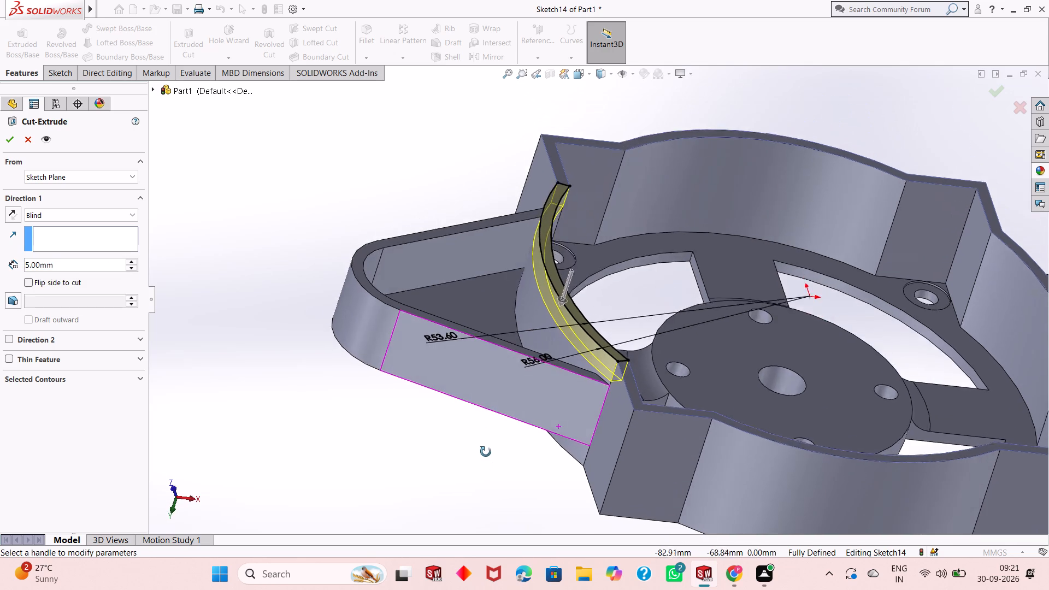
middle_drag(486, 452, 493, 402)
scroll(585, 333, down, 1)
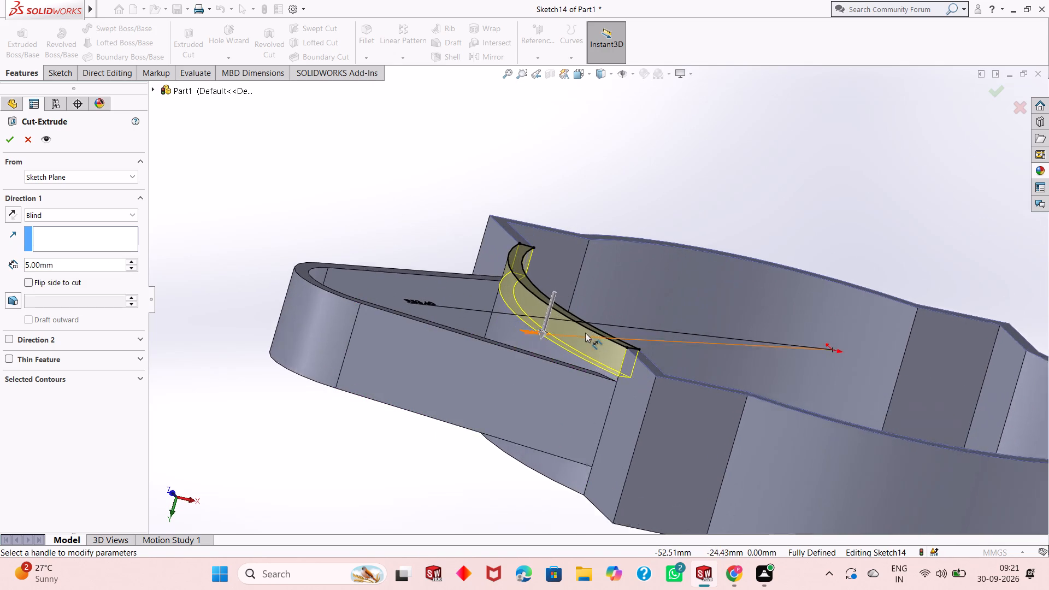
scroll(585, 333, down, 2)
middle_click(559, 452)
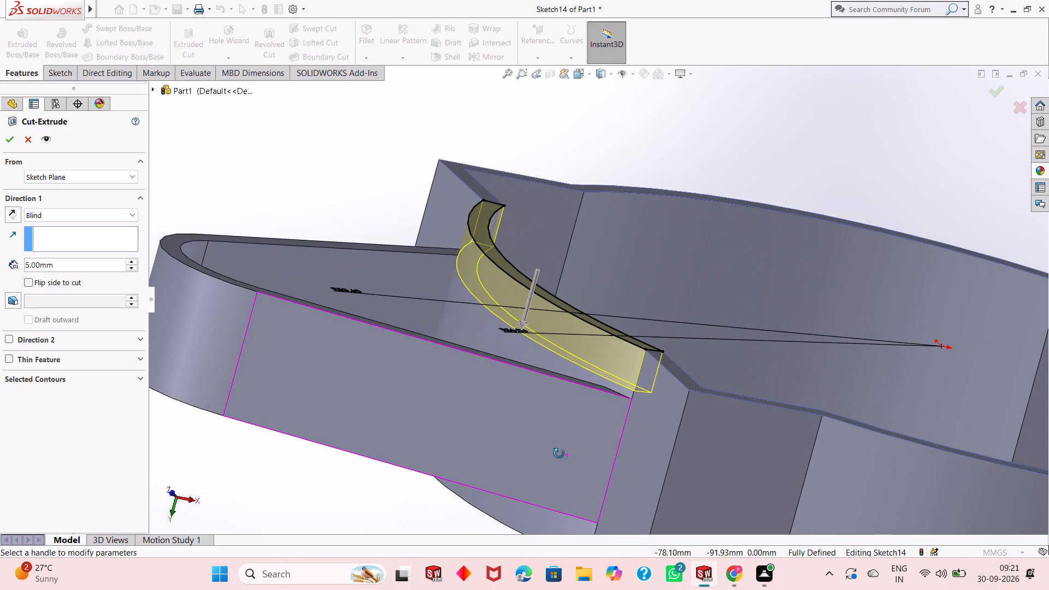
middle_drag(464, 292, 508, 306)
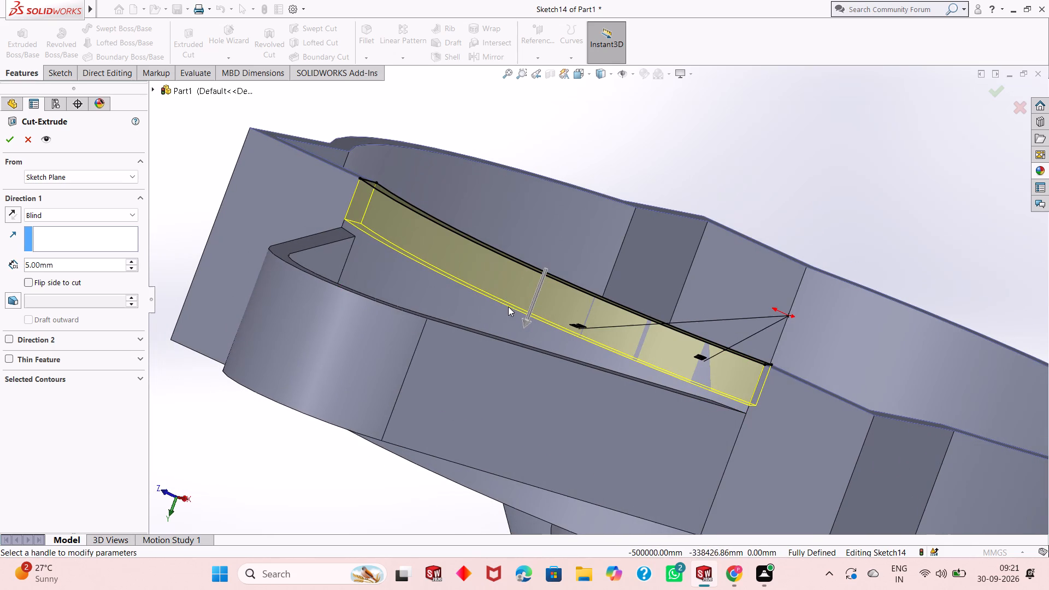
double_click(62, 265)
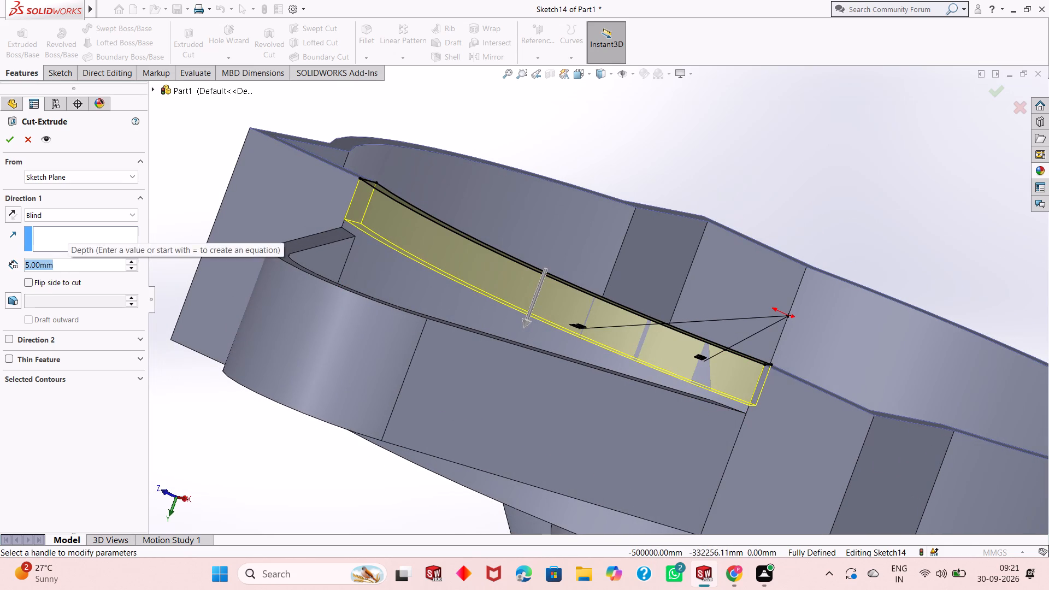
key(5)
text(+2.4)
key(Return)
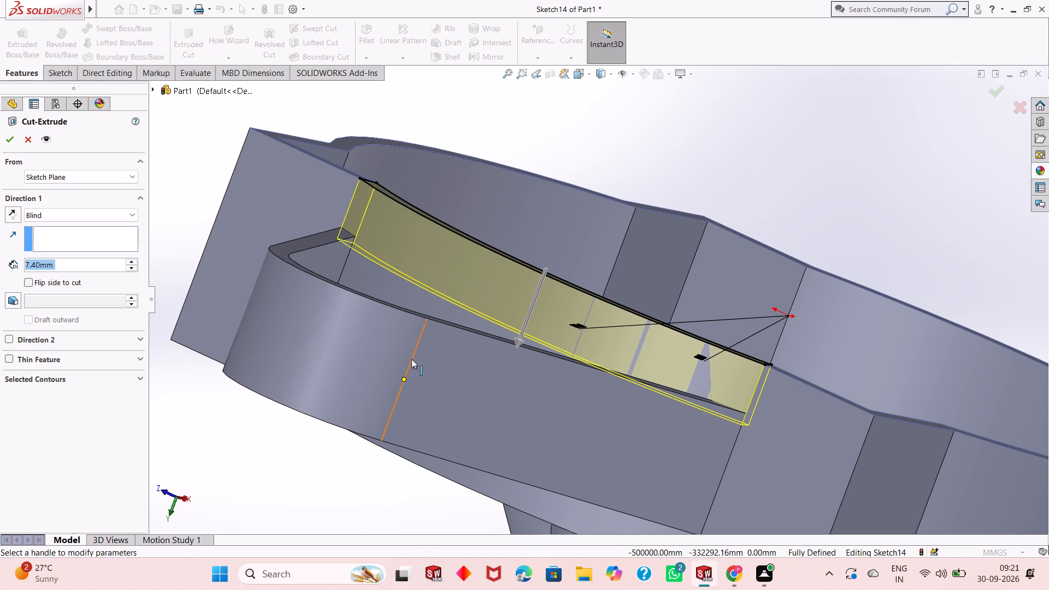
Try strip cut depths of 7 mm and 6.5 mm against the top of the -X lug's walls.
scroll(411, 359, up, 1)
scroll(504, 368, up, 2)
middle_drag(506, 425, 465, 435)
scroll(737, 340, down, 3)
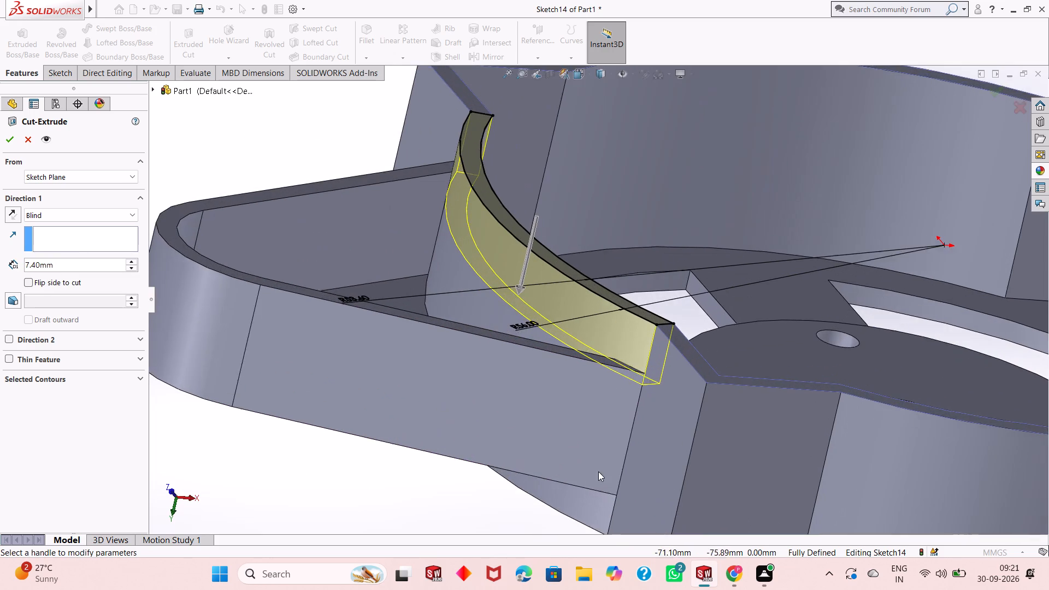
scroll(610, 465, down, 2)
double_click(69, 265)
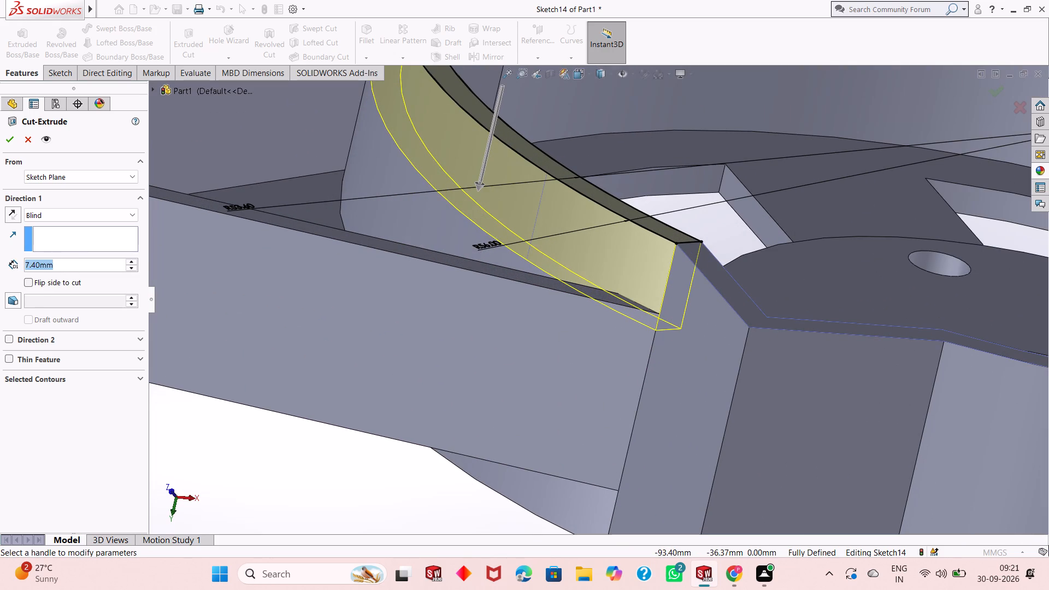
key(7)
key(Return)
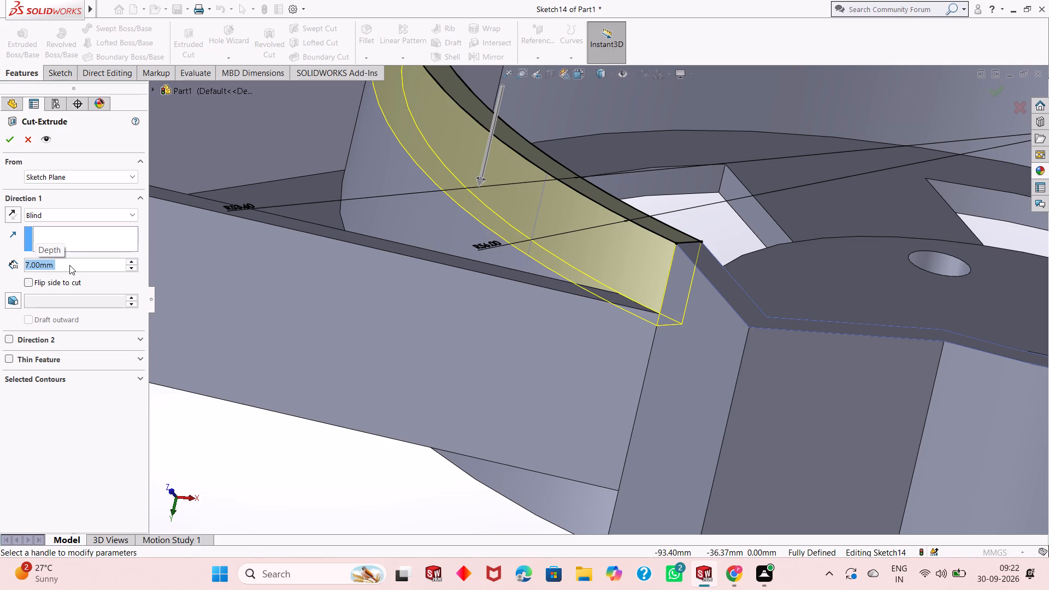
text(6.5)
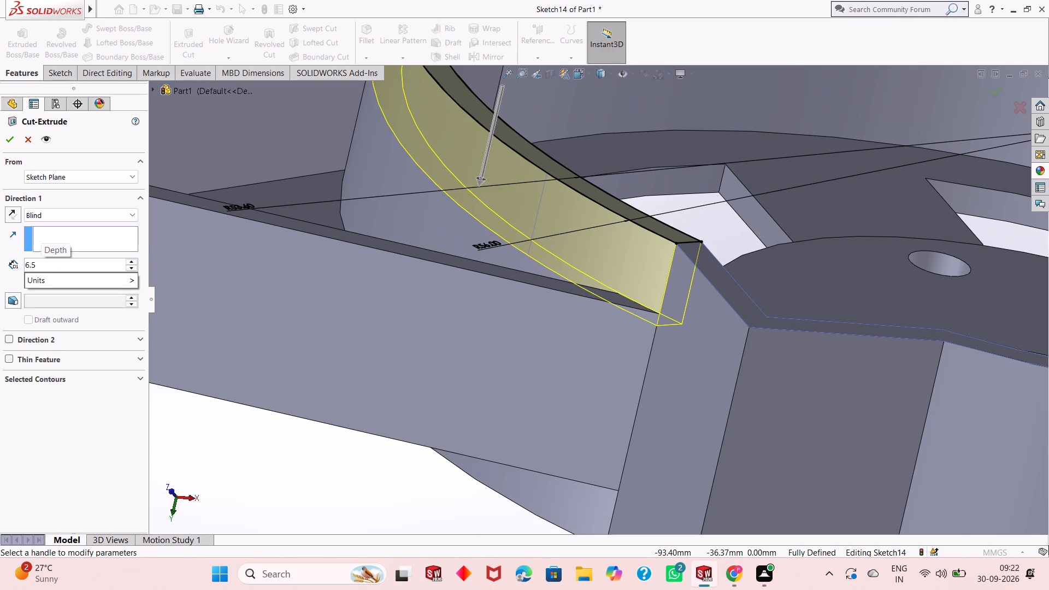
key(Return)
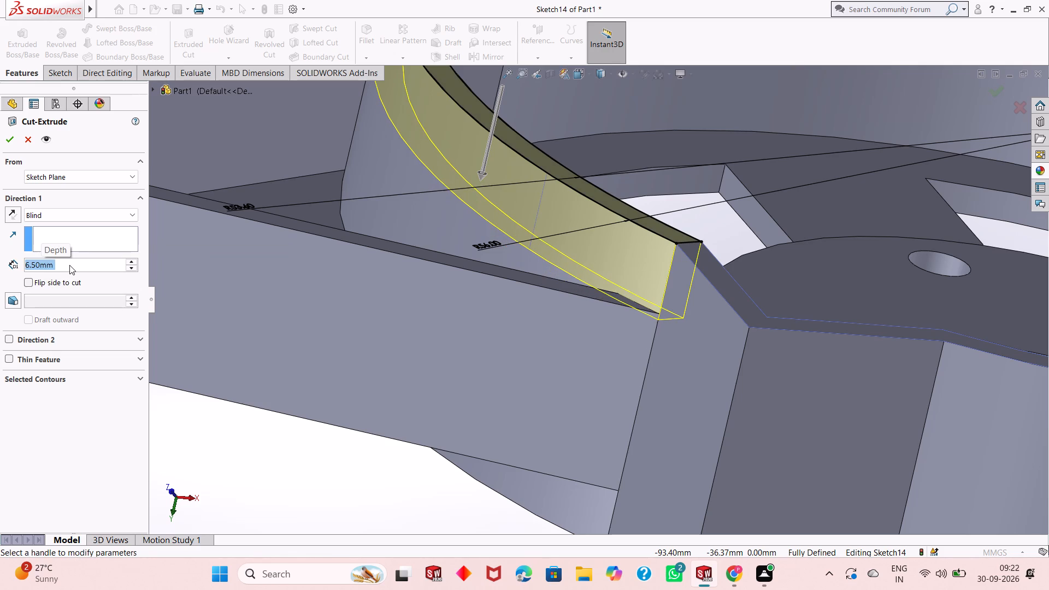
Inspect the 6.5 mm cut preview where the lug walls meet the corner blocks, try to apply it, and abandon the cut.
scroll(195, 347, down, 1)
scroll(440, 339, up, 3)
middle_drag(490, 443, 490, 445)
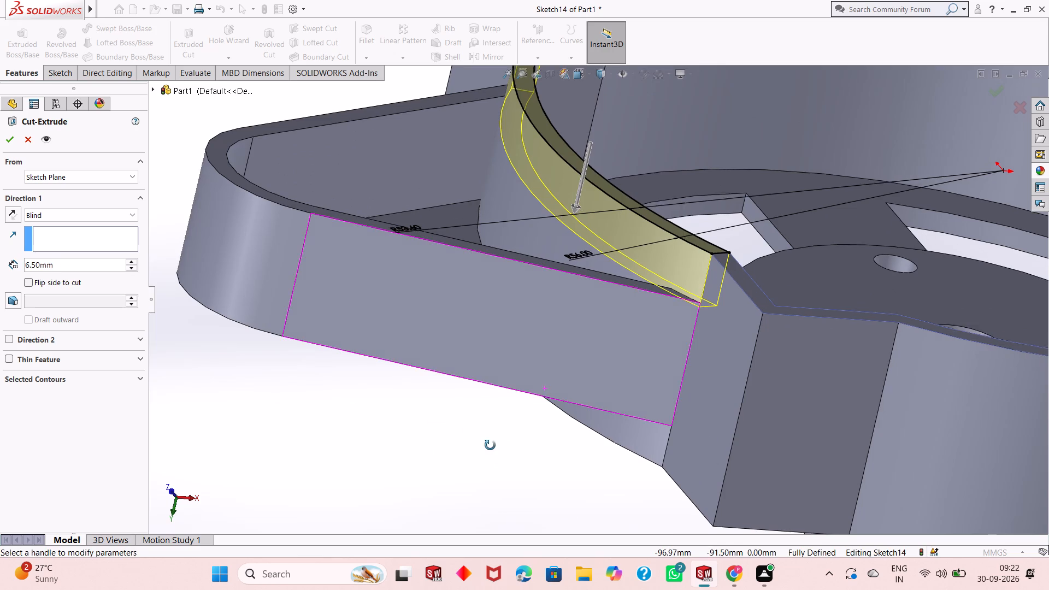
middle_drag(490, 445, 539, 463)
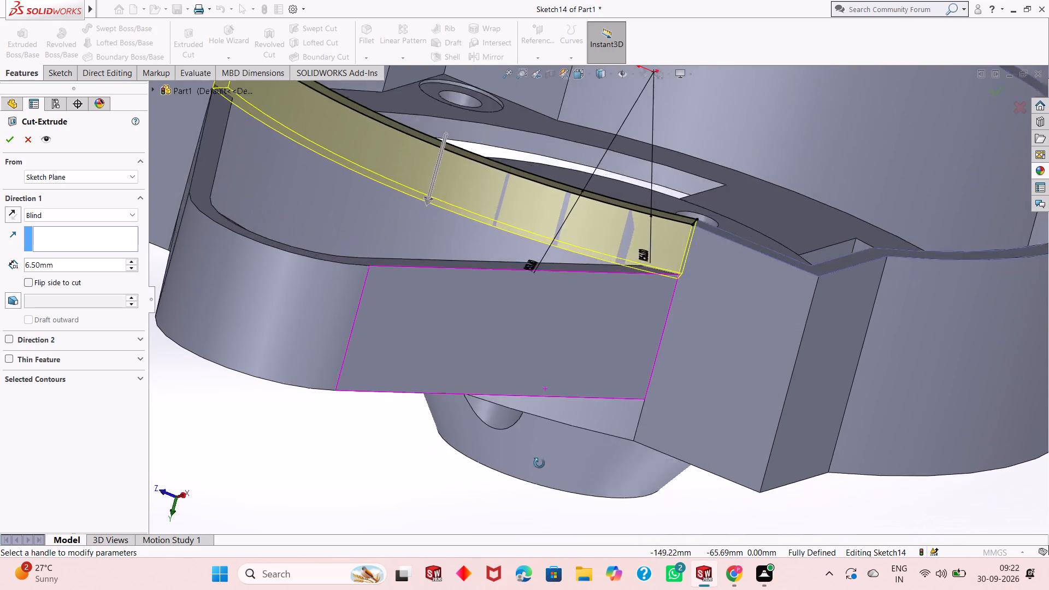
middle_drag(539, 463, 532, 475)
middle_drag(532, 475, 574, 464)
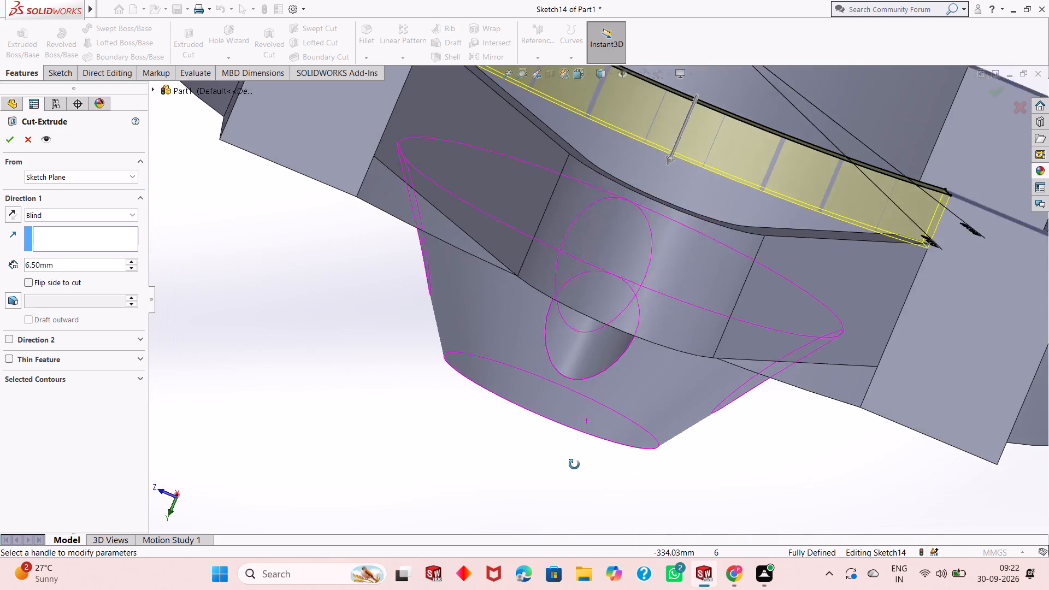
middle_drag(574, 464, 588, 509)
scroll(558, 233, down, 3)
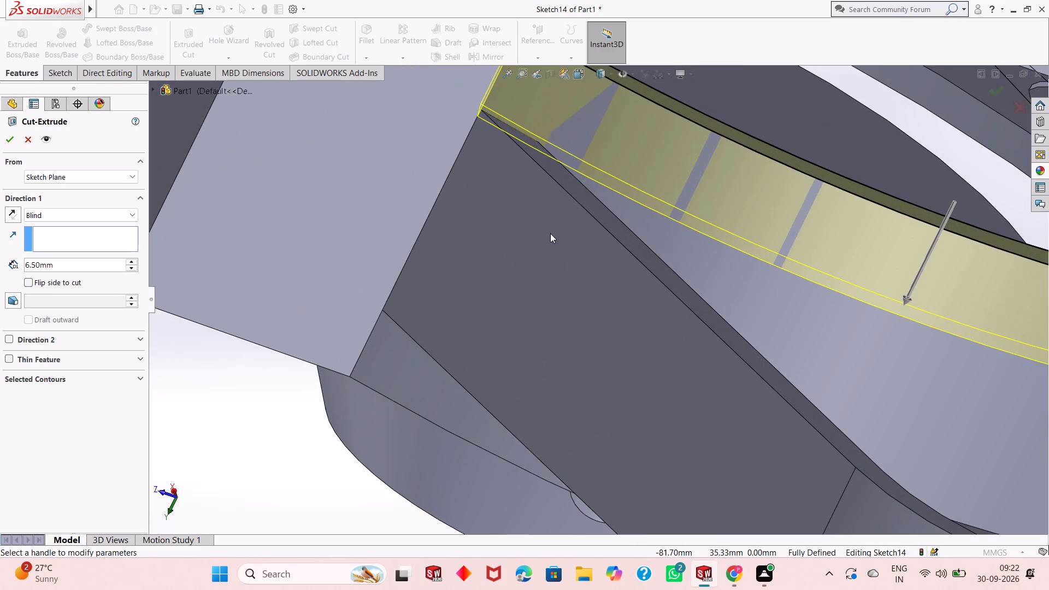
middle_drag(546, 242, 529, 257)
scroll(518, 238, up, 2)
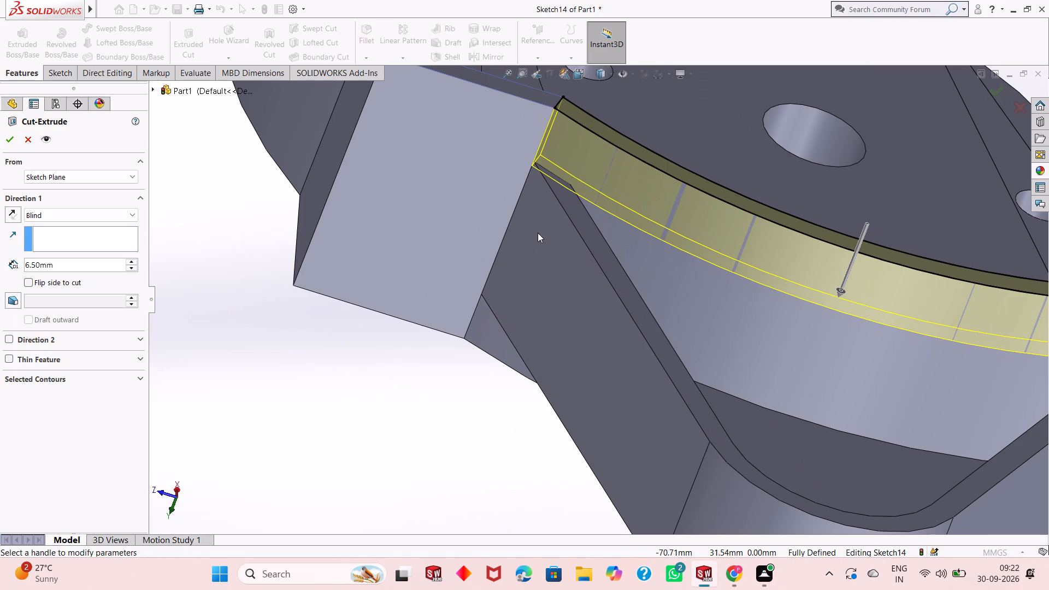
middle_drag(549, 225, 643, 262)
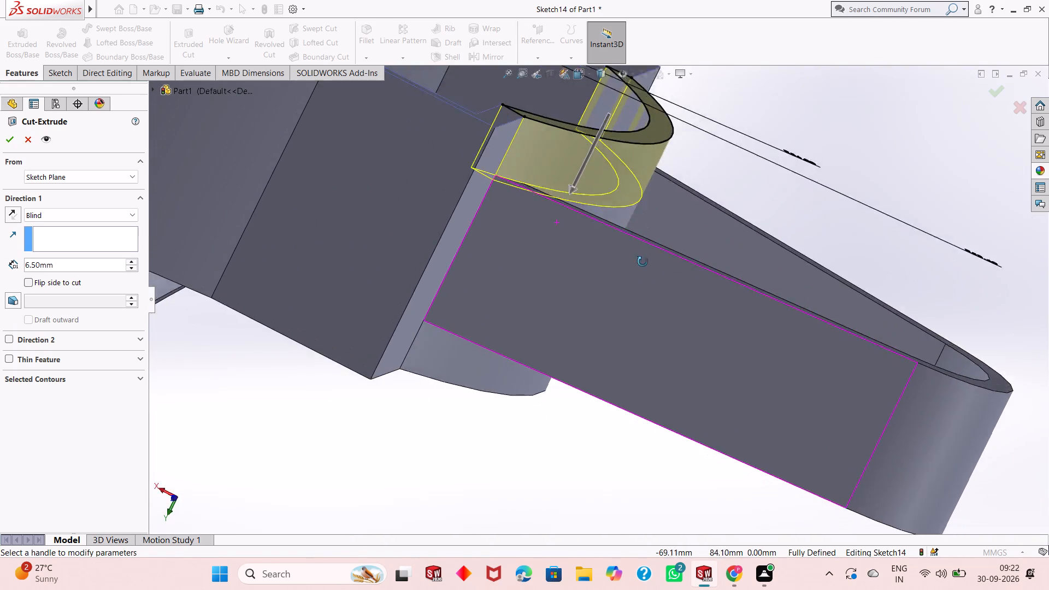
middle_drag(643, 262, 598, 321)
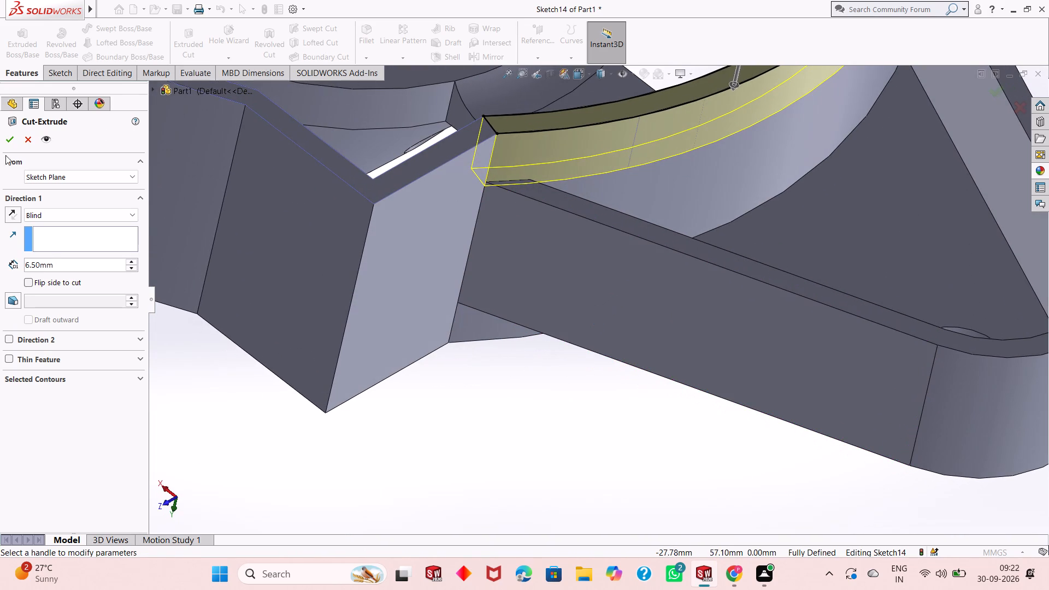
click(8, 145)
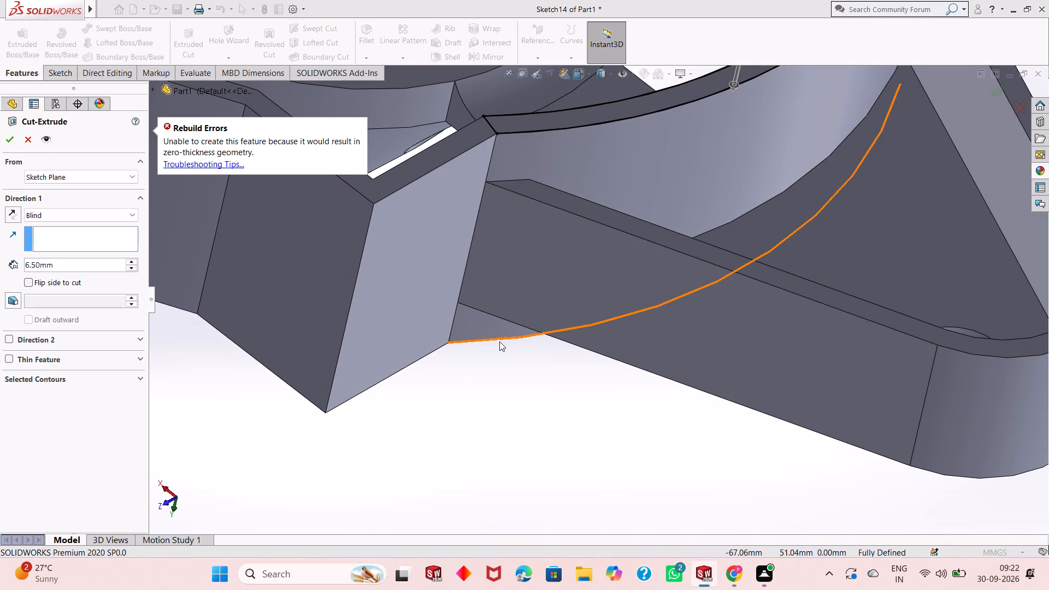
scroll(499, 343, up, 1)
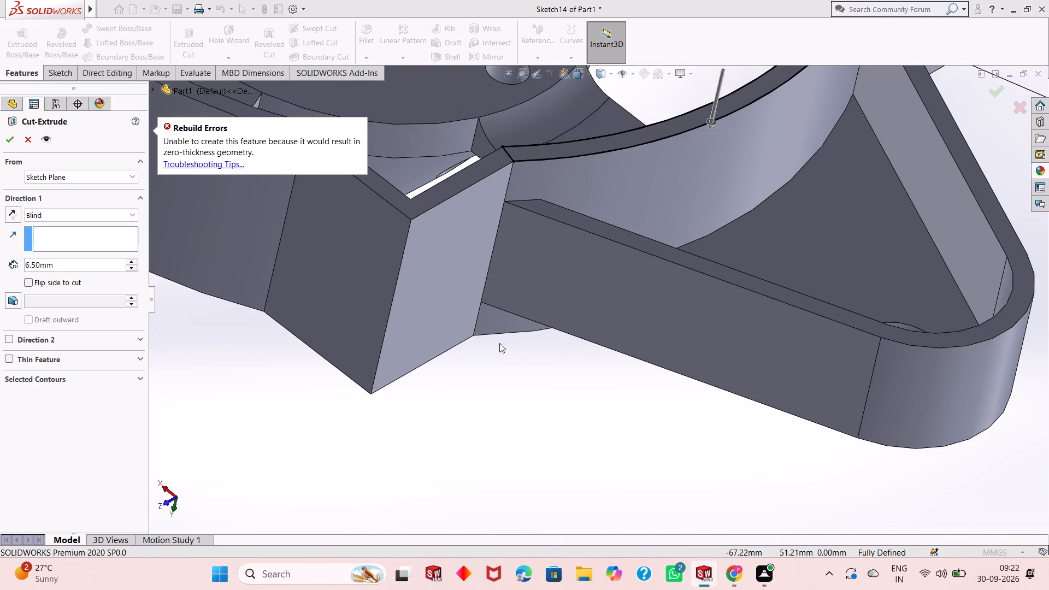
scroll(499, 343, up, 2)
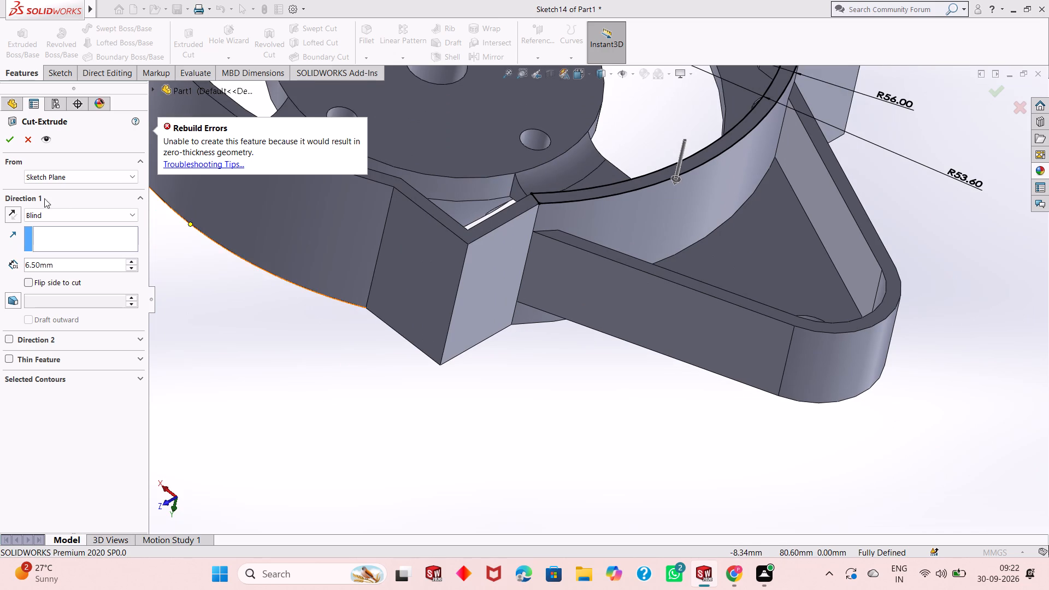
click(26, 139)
Extrude-cut the curved strip profile 5 mm deep into the ring's rim beside the -X lug.
click(185, 42)
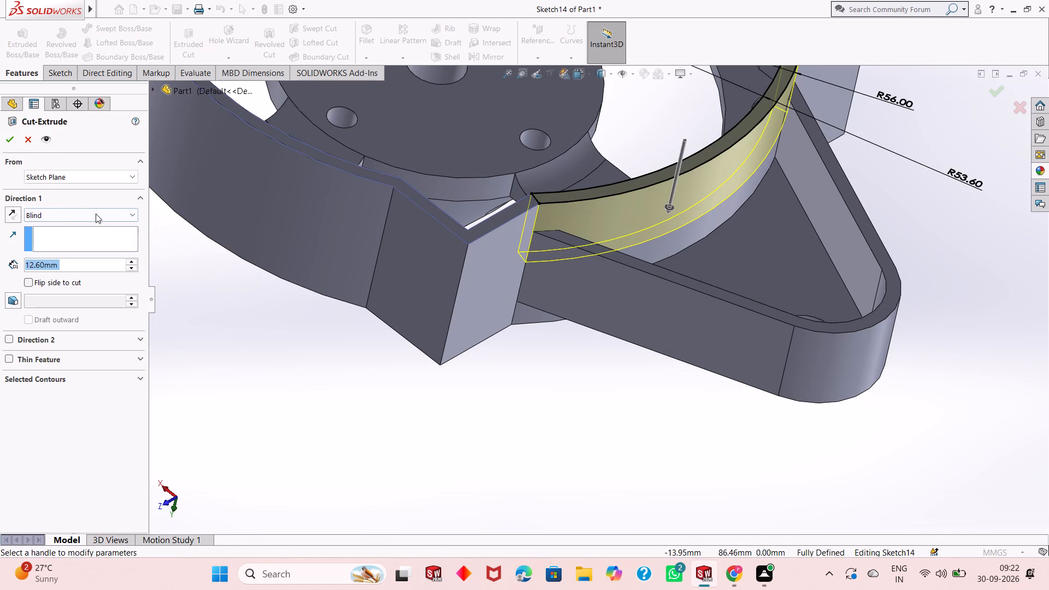
key(5)
key(Return)
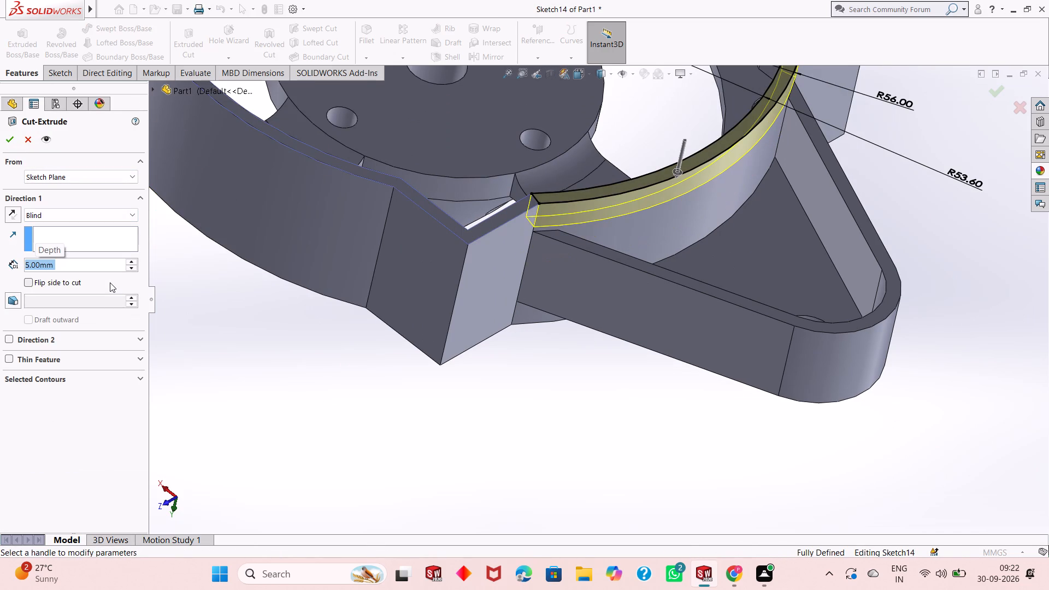
click(15, 137)
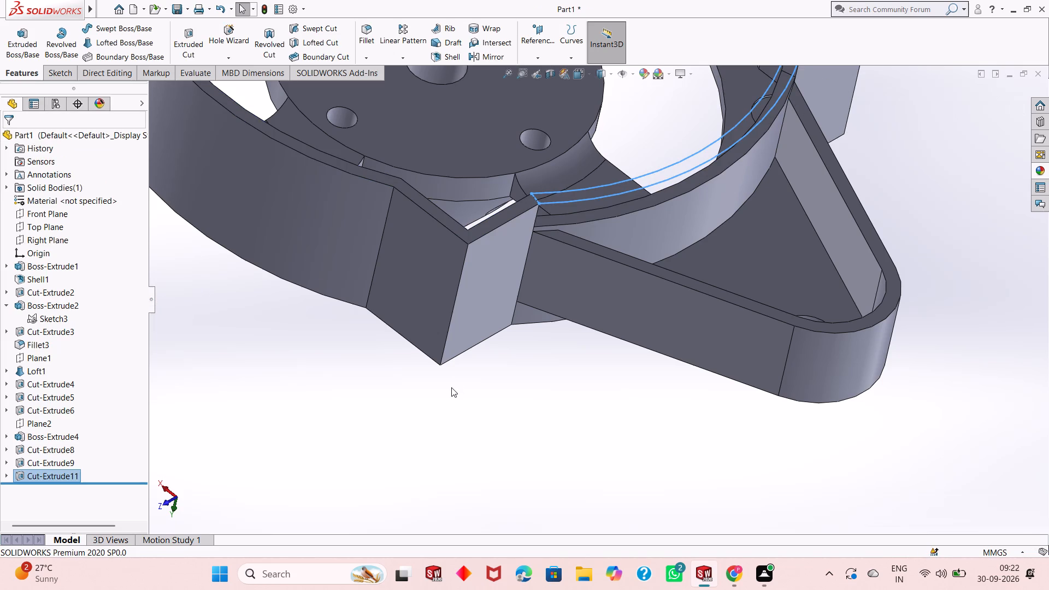
click(516, 421)
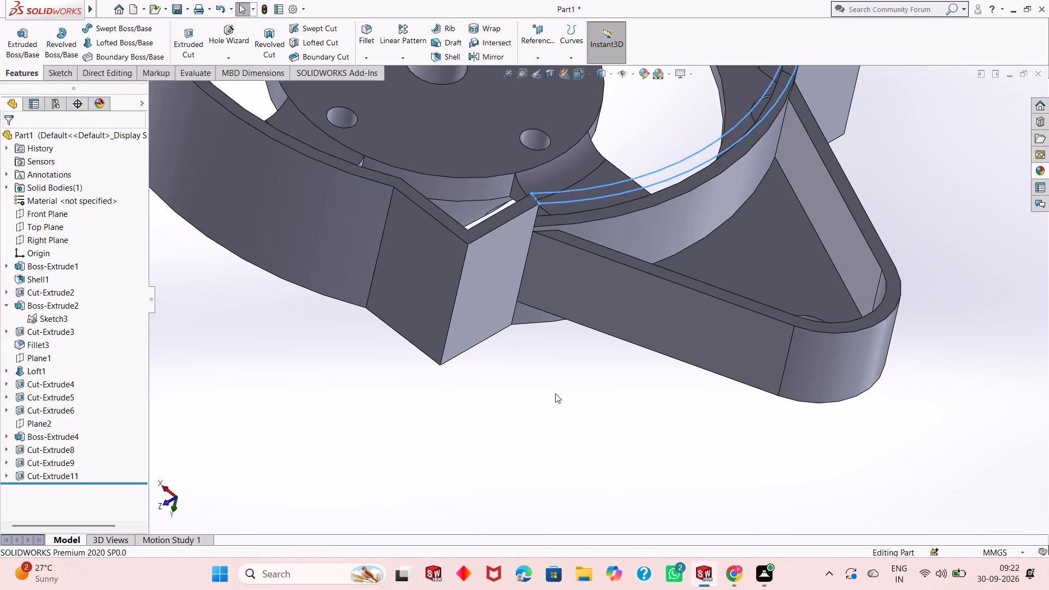
Edit the curved rim cut beside the -X lug and try a blind depth of 7 mm.
middle_drag(557, 393, 513, 385)
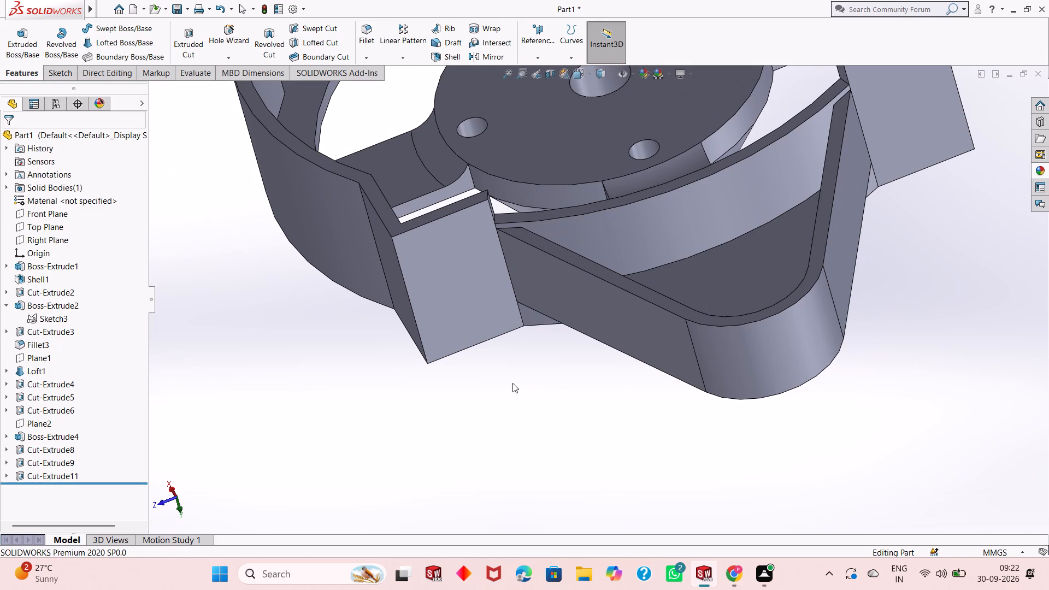
scroll(82, 407, down, 3)
scroll(89, 410, up, 2)
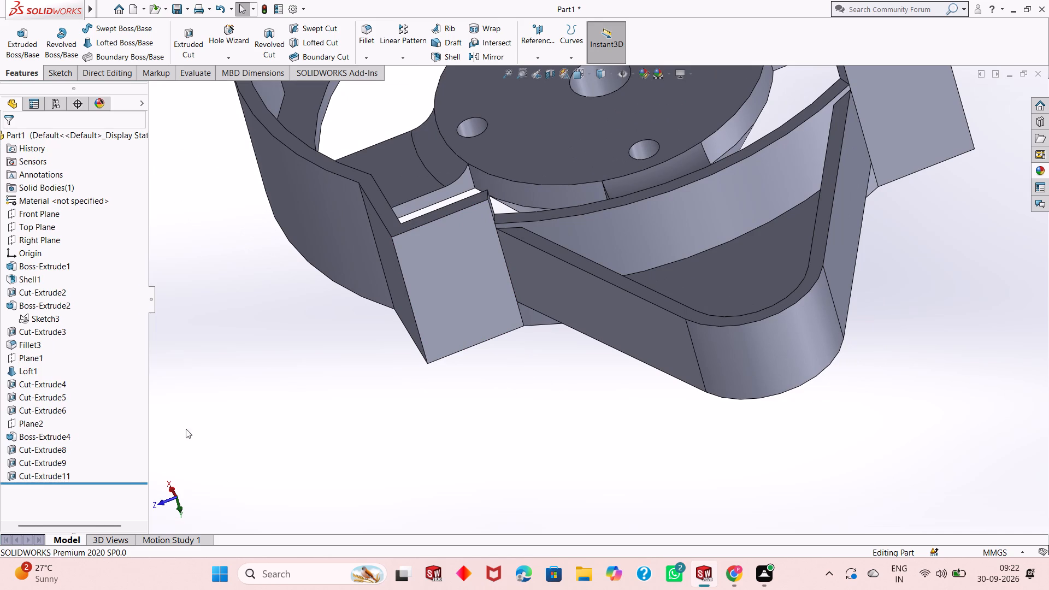
click(201, 435)
click(29, 472)
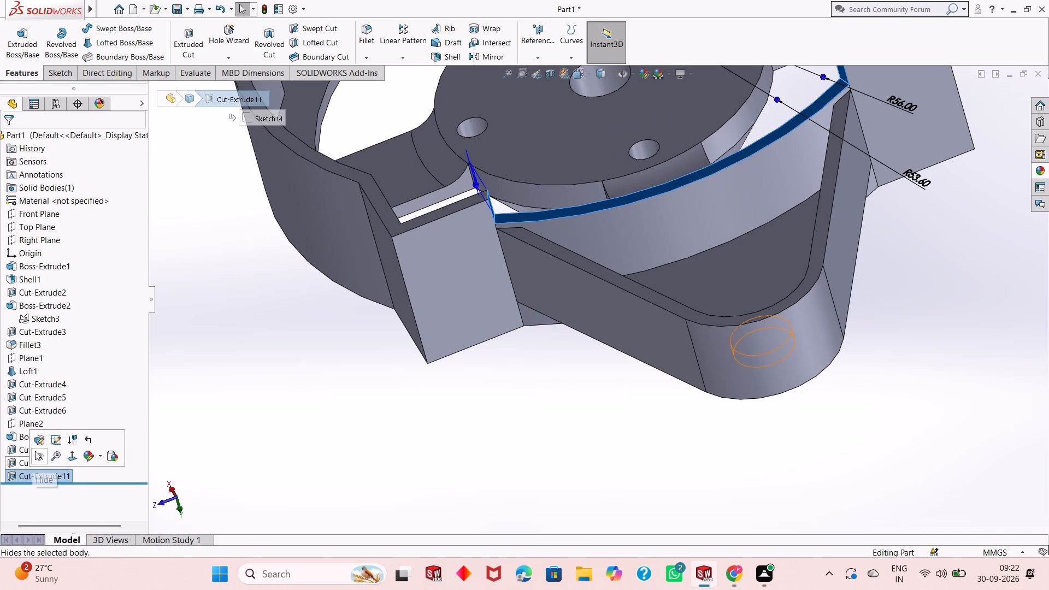
click(37, 442)
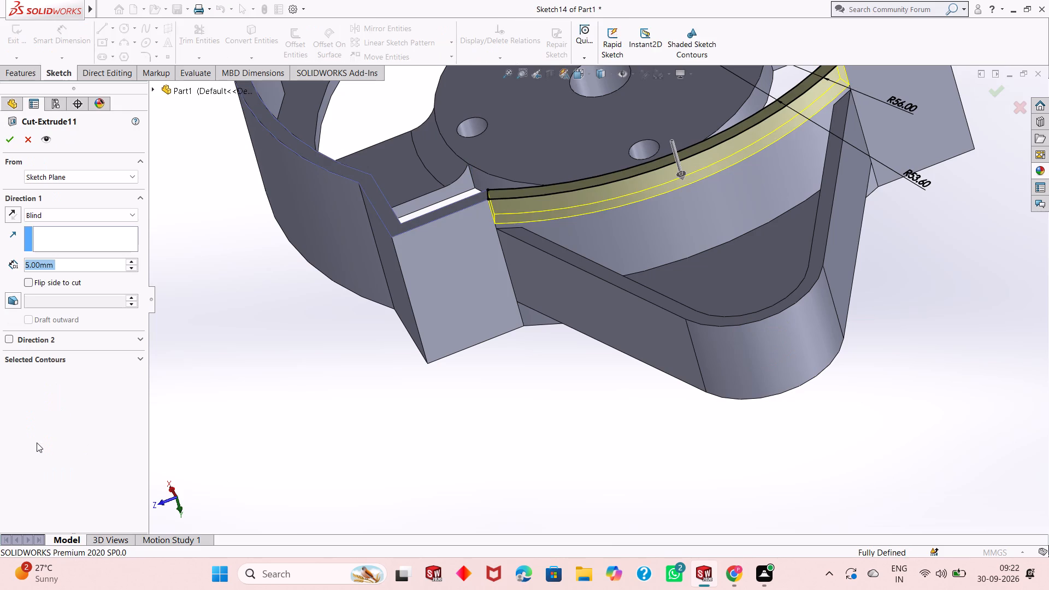
key(7)
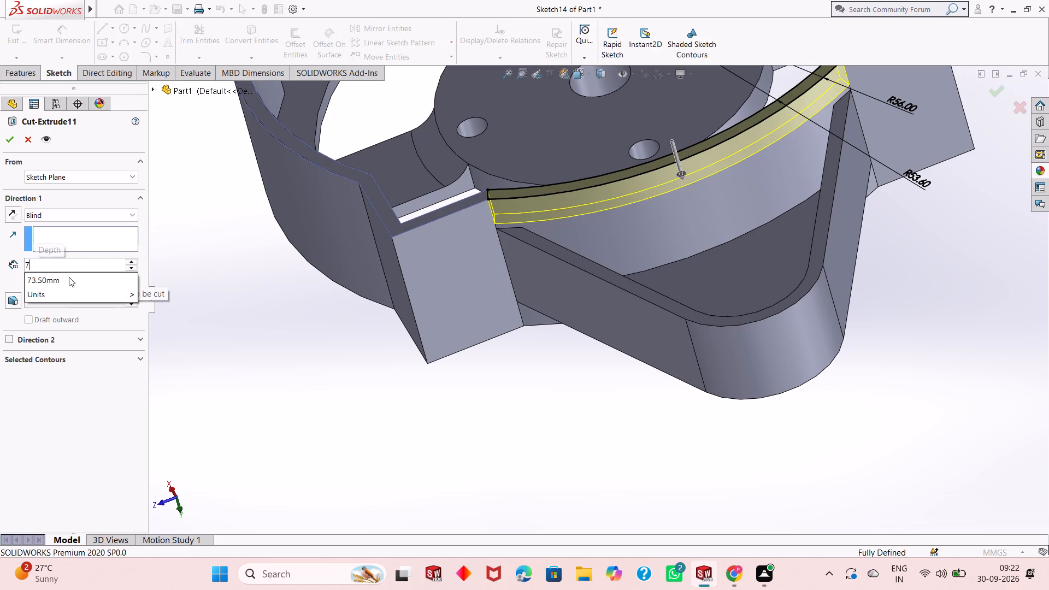
key(Return)
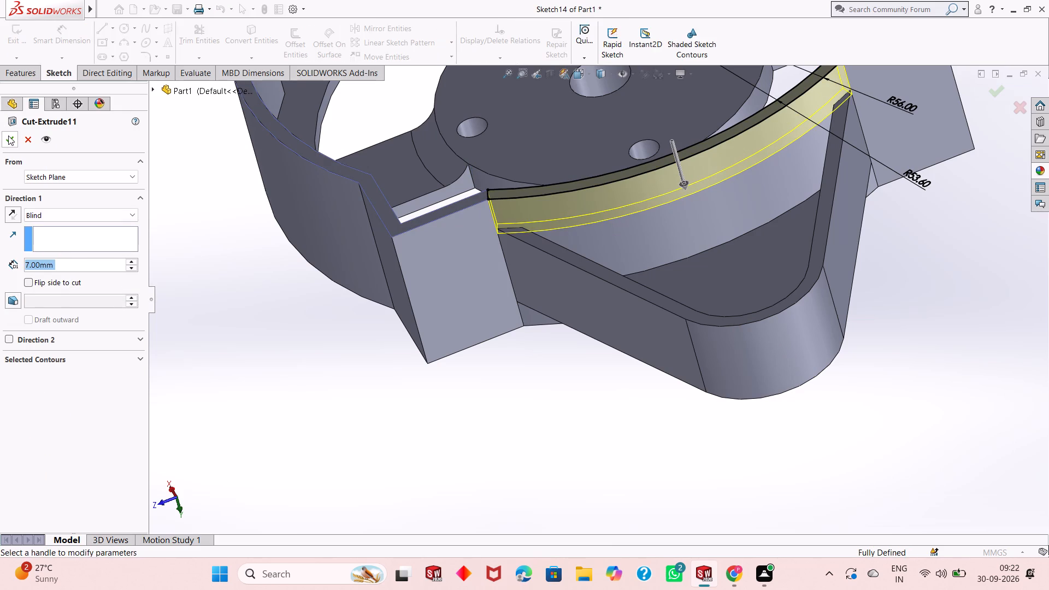
click(8, 135)
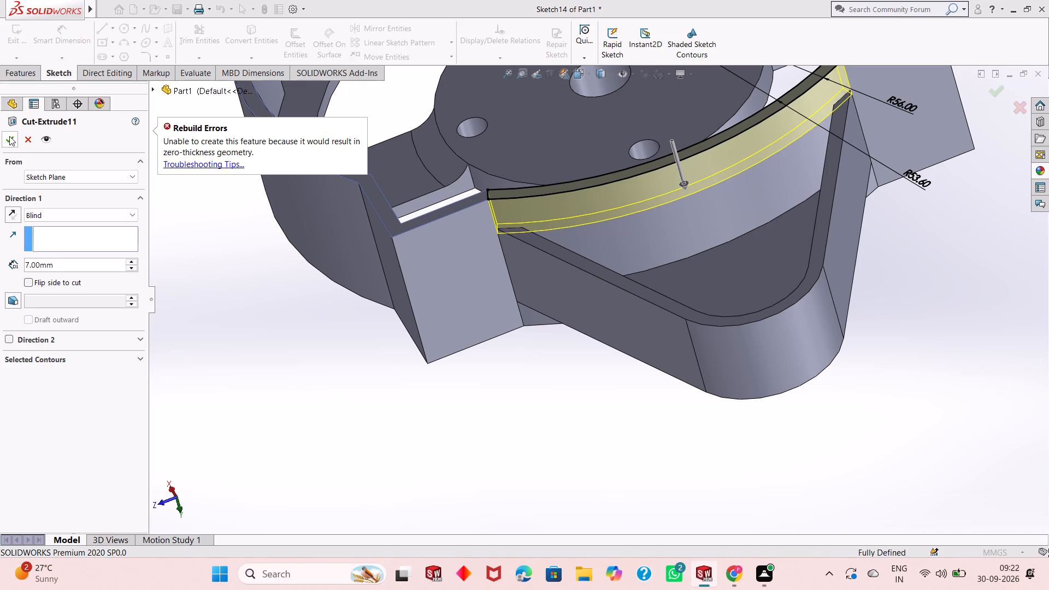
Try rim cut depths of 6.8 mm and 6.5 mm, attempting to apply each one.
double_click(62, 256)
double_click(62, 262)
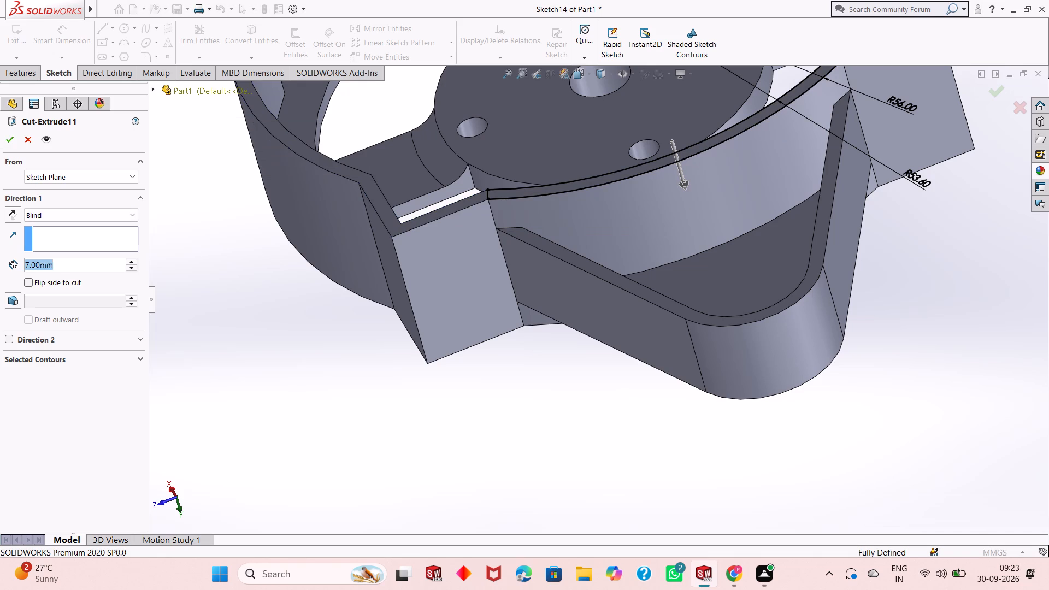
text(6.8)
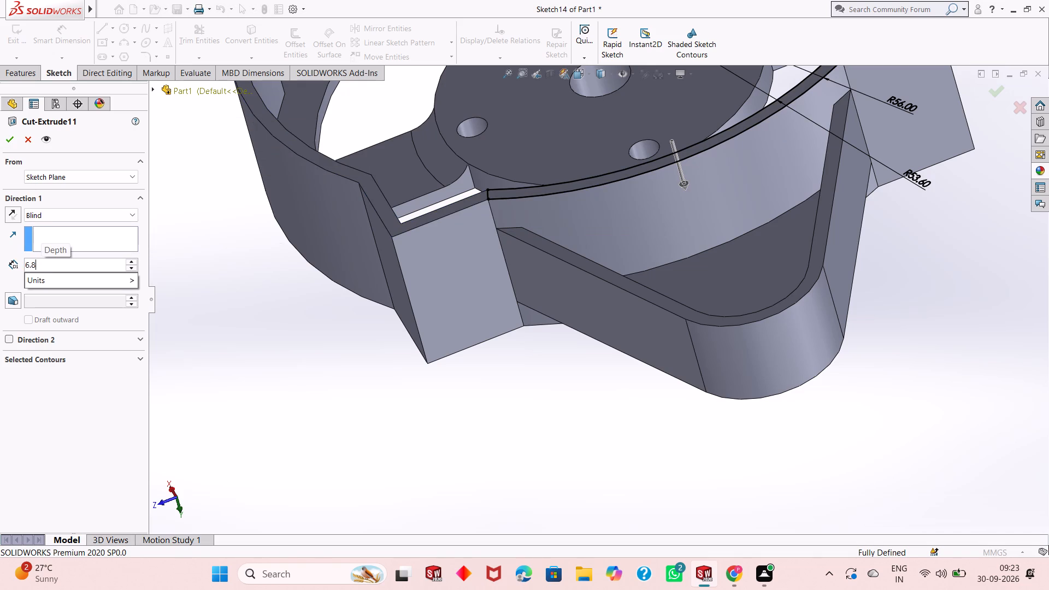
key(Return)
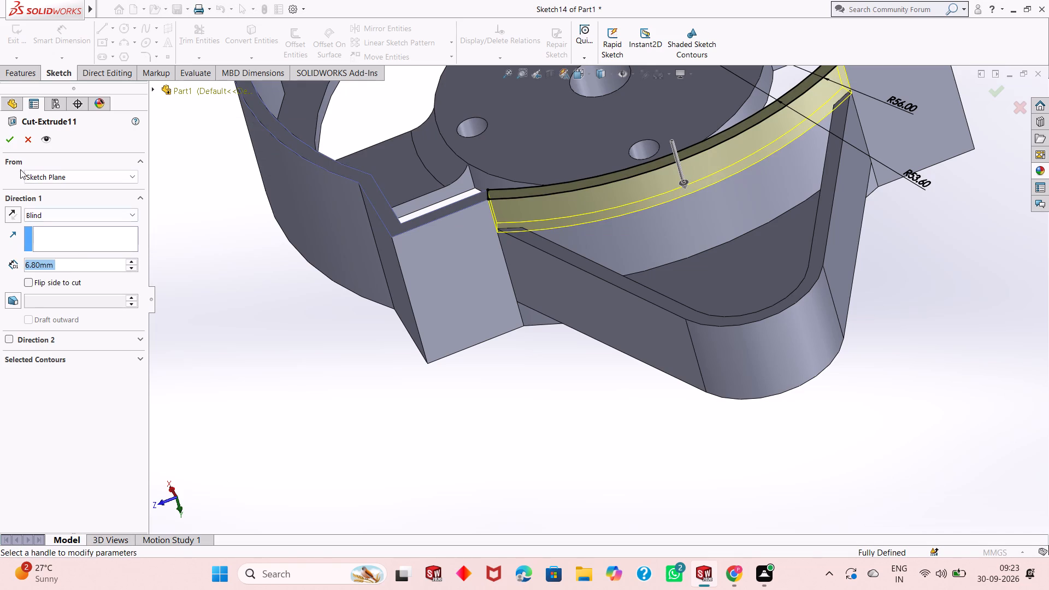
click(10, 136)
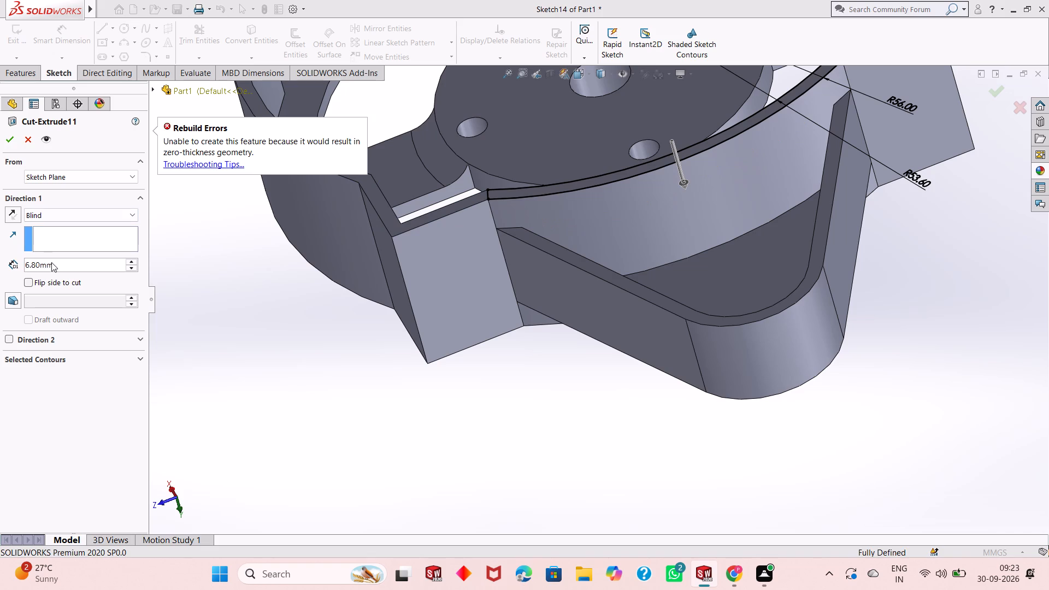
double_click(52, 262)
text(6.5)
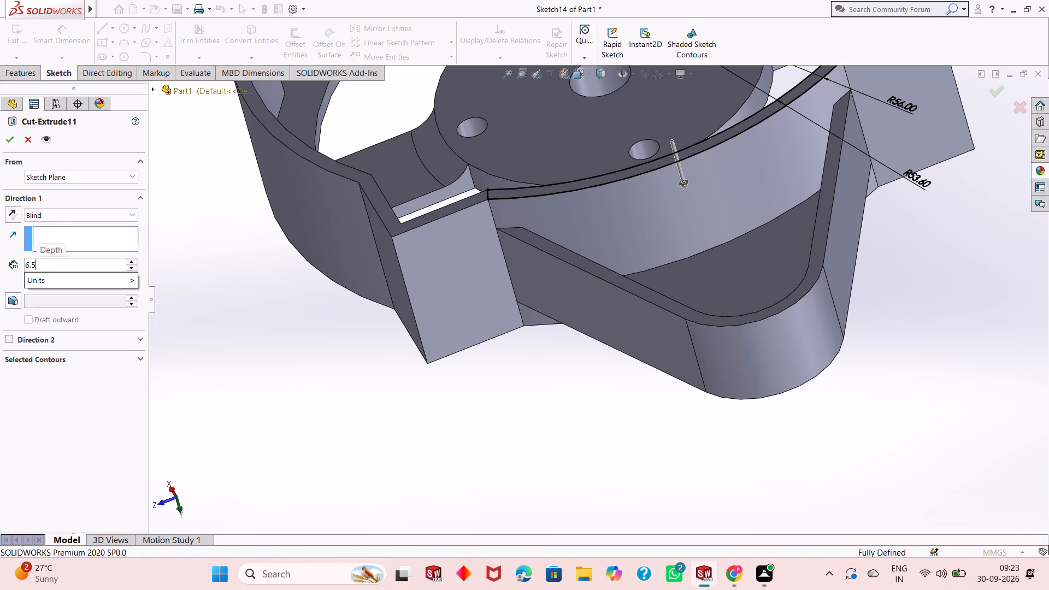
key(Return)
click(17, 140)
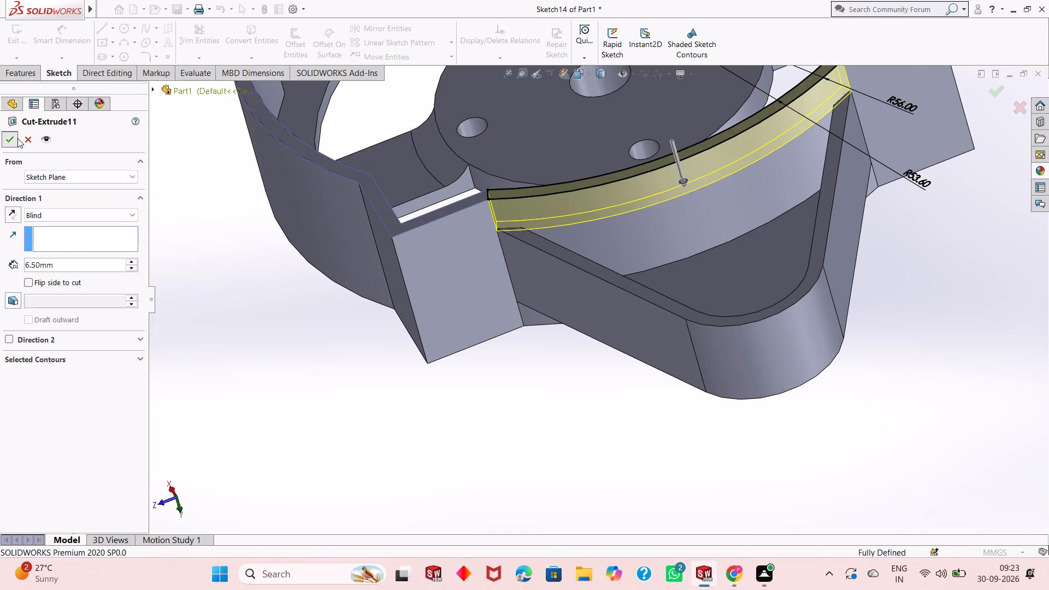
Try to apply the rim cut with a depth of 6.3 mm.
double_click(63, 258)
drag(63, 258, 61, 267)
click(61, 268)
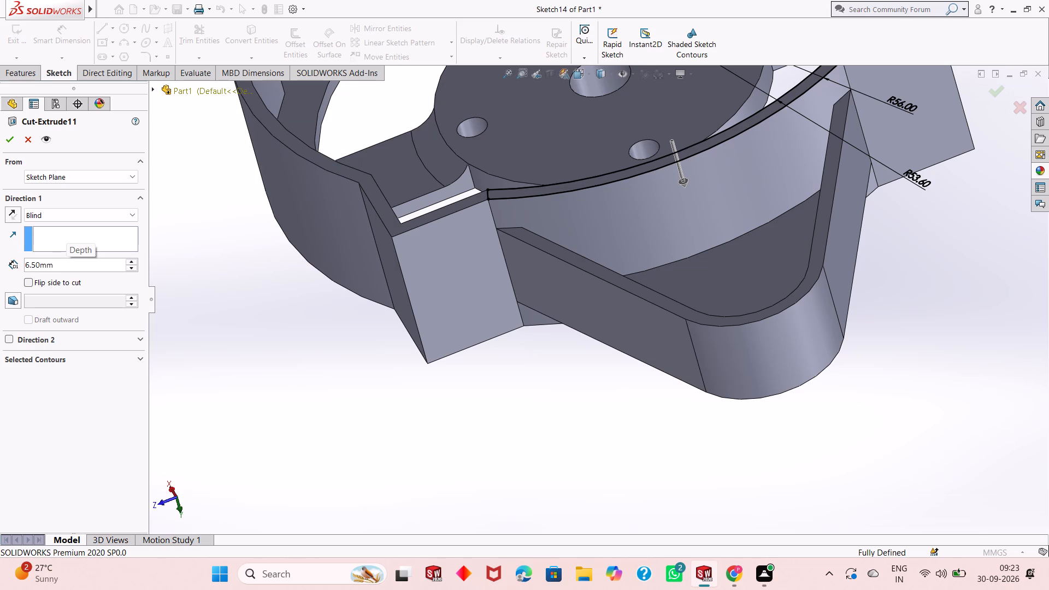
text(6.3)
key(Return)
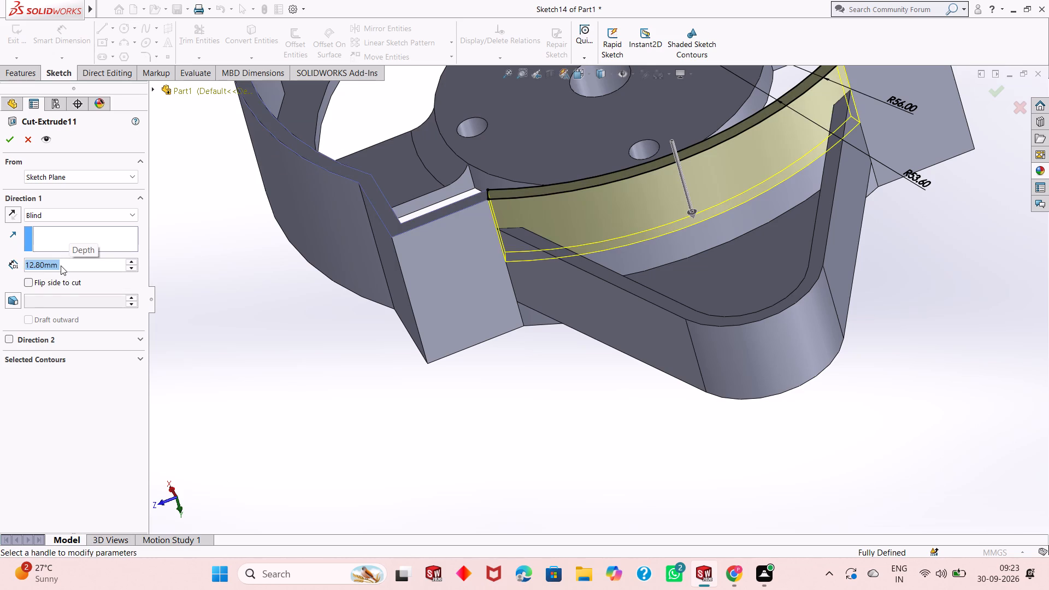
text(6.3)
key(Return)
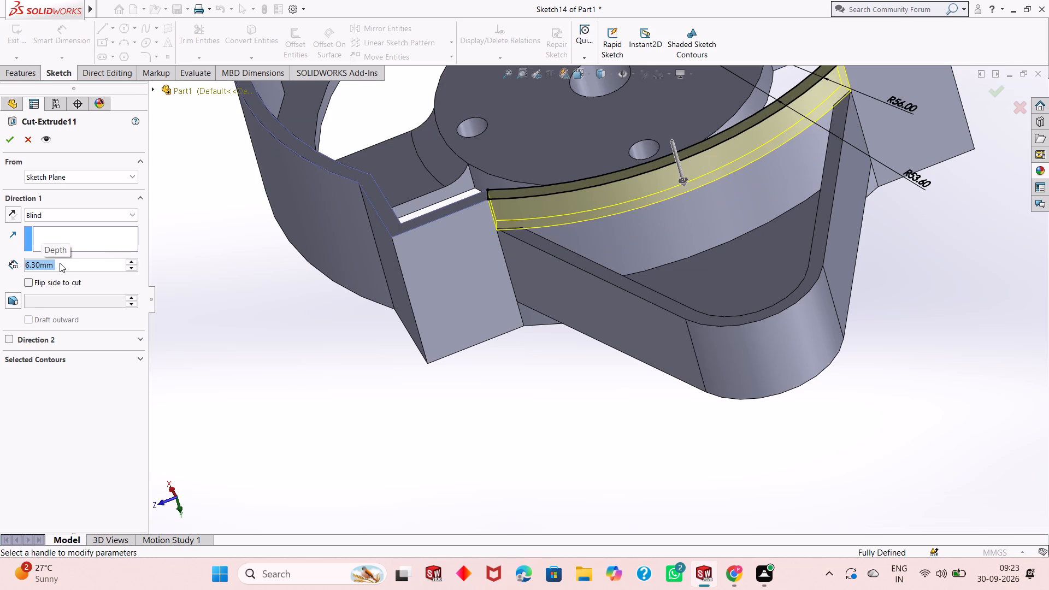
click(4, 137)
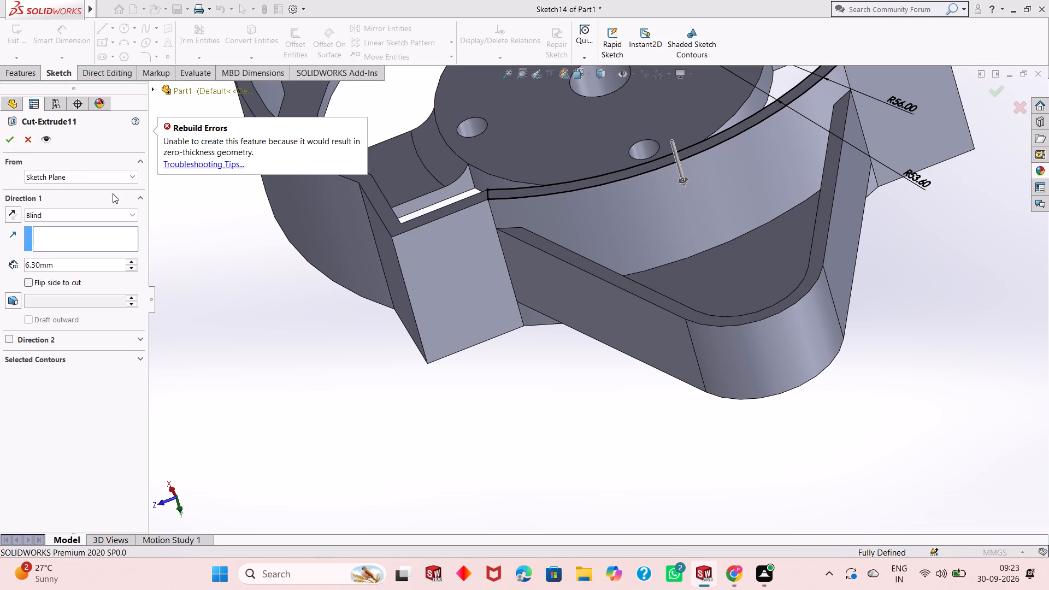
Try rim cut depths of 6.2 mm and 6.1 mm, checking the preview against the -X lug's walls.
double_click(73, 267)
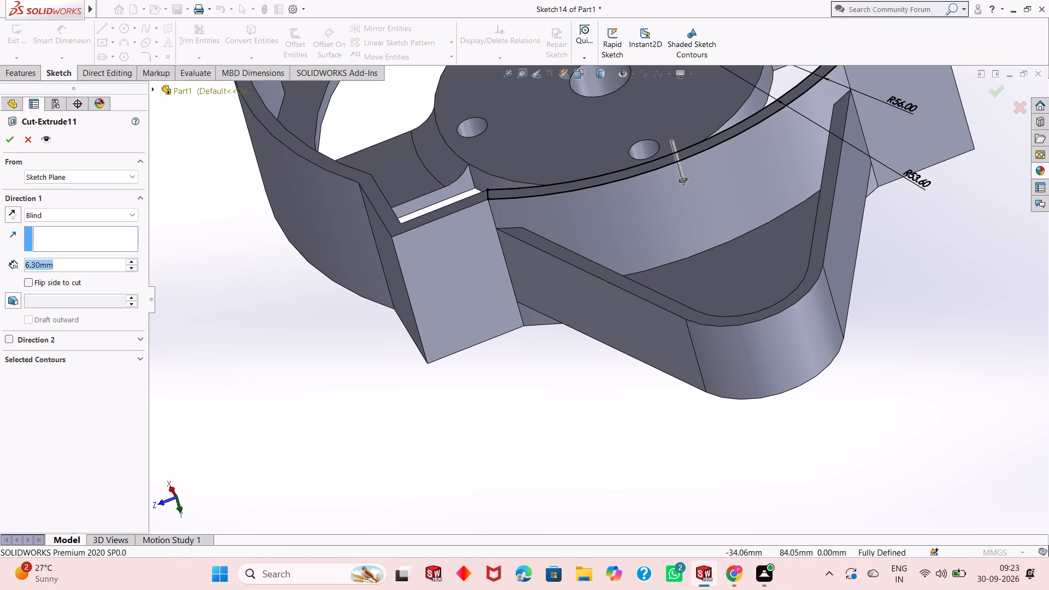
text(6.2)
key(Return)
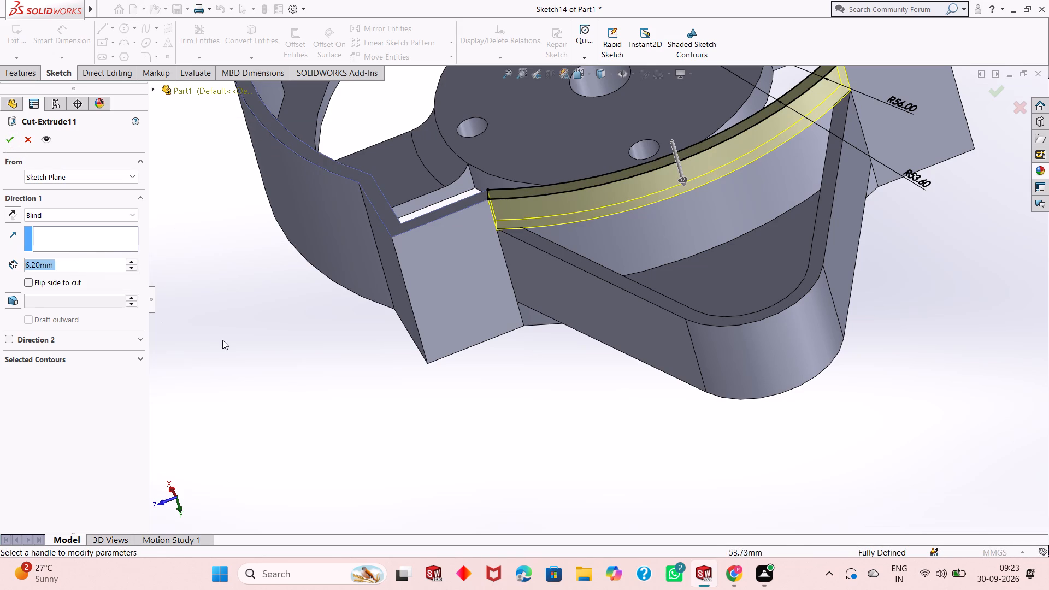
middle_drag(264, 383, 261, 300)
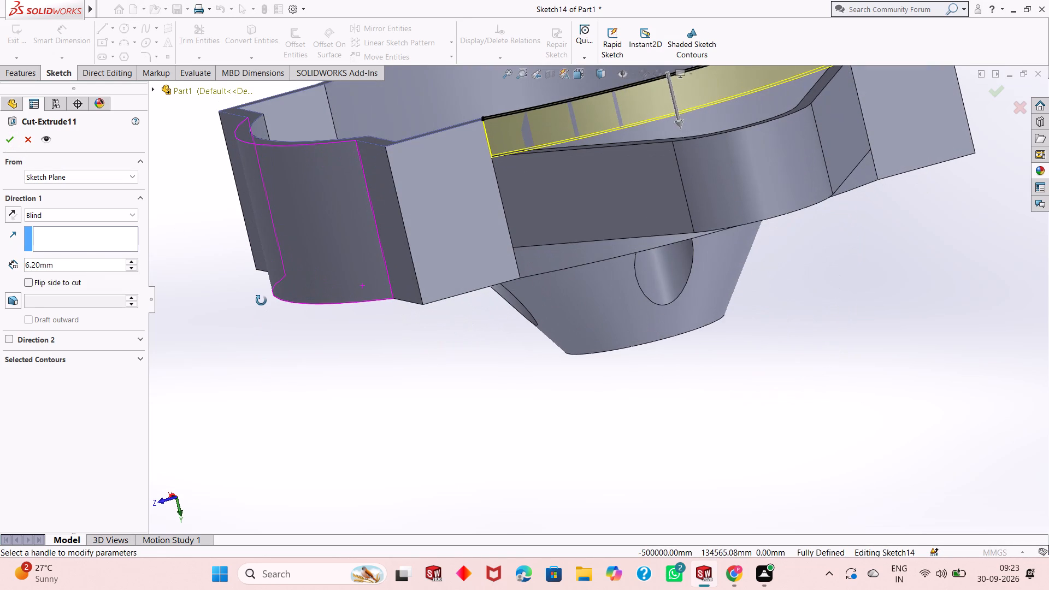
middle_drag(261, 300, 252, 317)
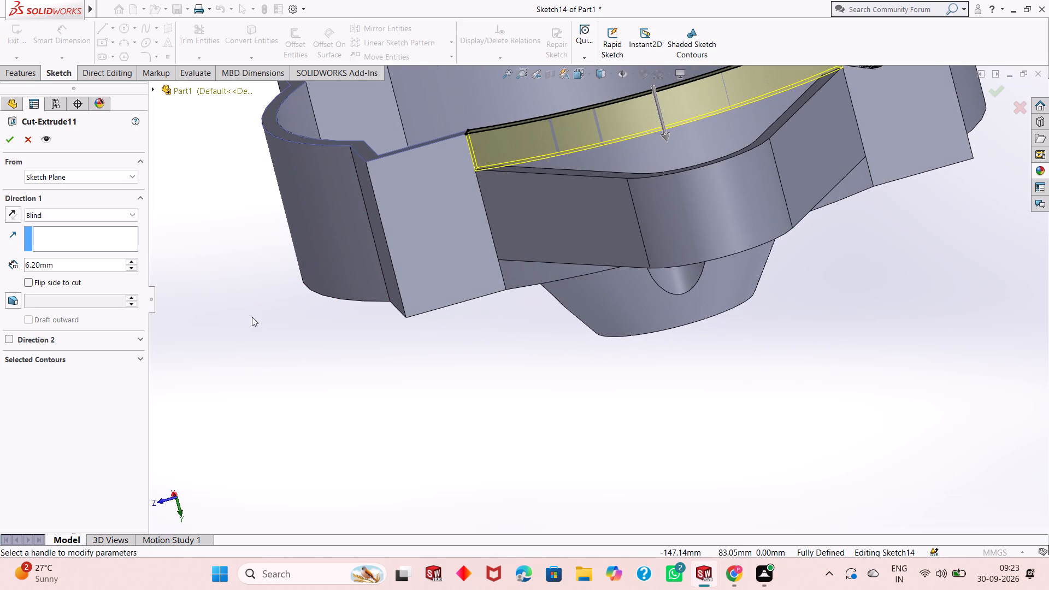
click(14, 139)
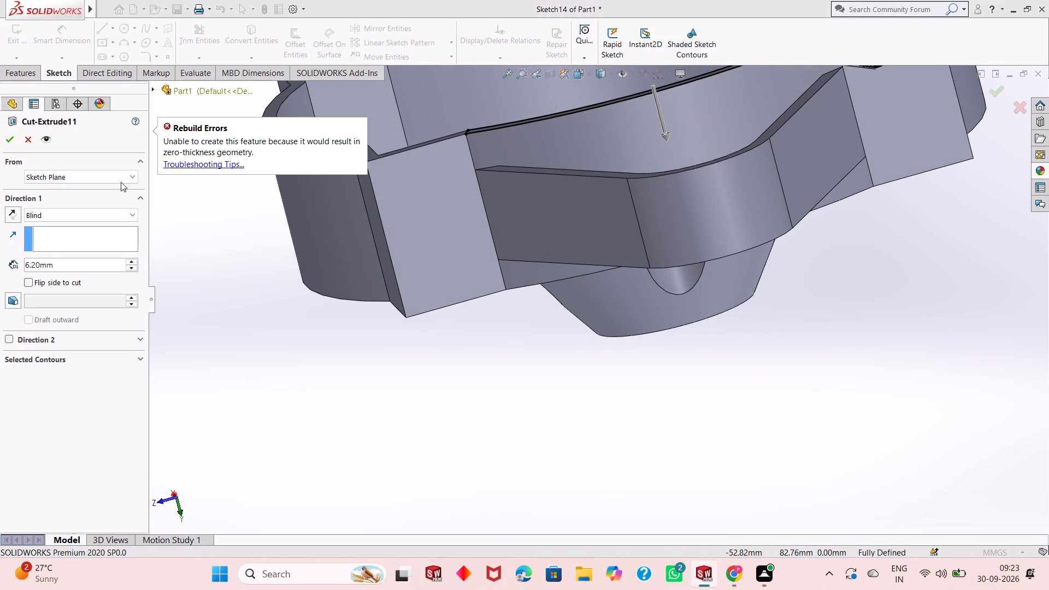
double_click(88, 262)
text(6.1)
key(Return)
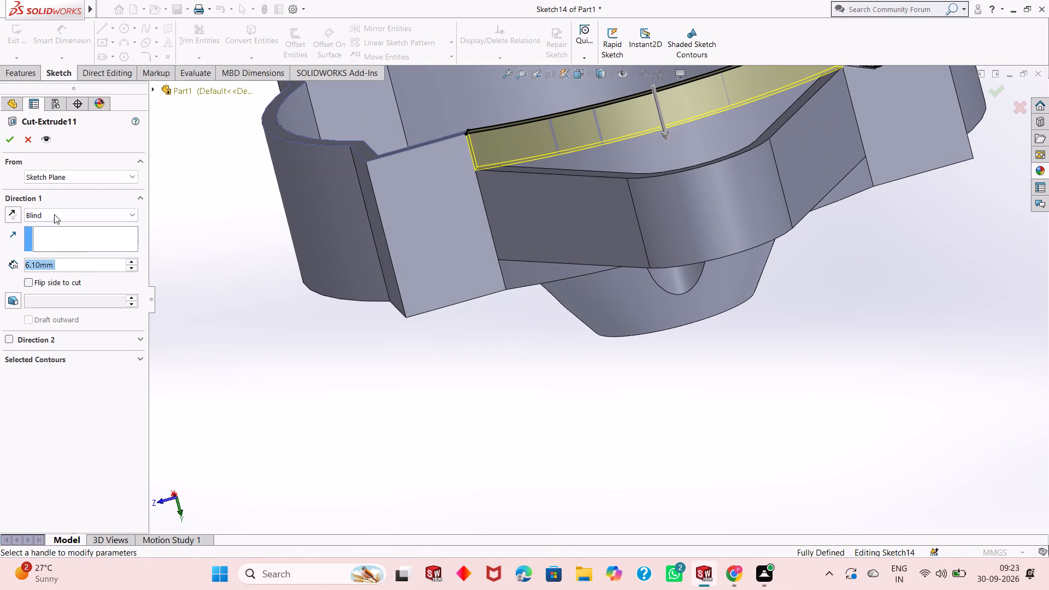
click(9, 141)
Set the rim cut's depth to 6 mm, check it where the lug wall meets the corner block, and apply it.
double_click(67, 267)
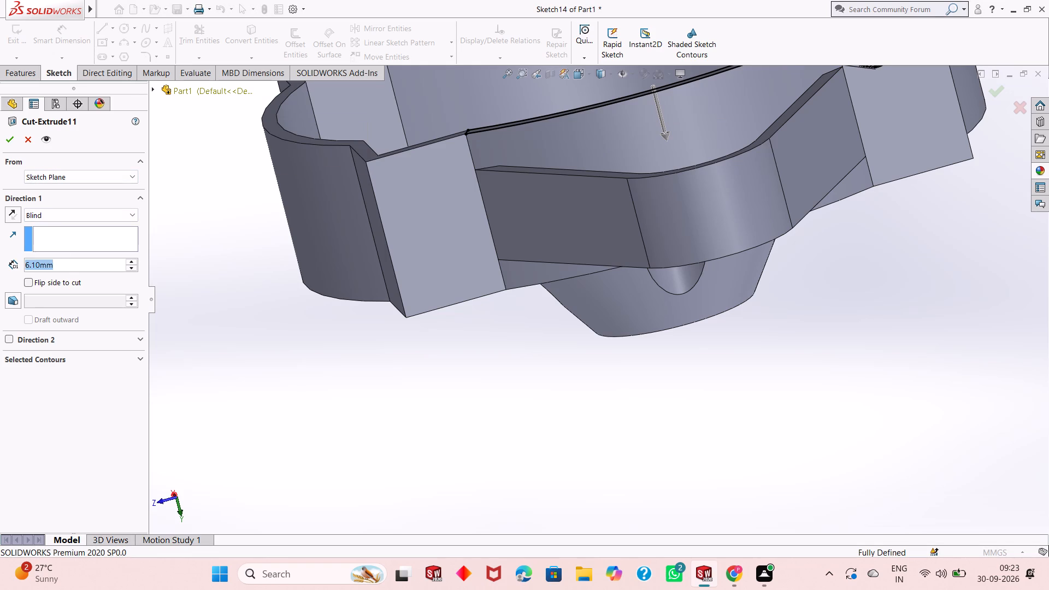
key(6)
key(Return)
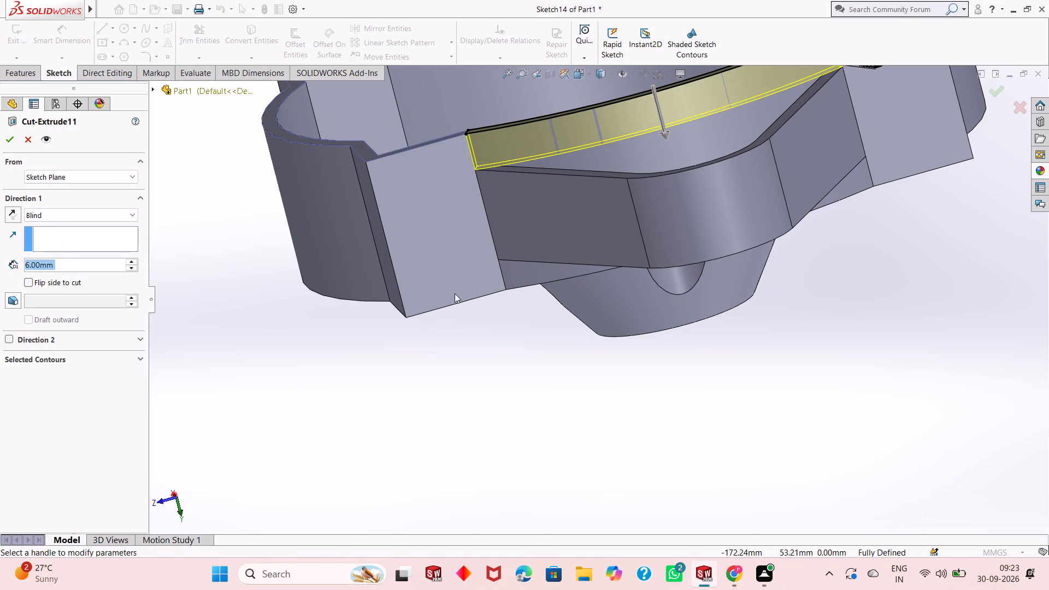
scroll(538, 185, down, 3)
scroll(488, 182, down, 3)
middle_drag(379, 268, 379, 244)
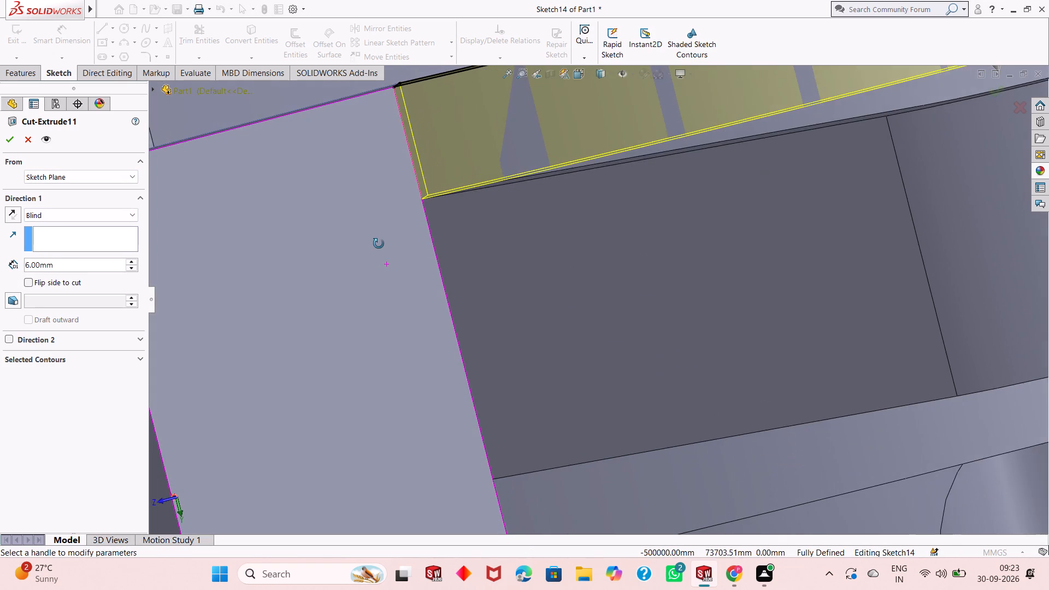
middle_drag(379, 244, 379, 289)
scroll(379, 289, up, 2)
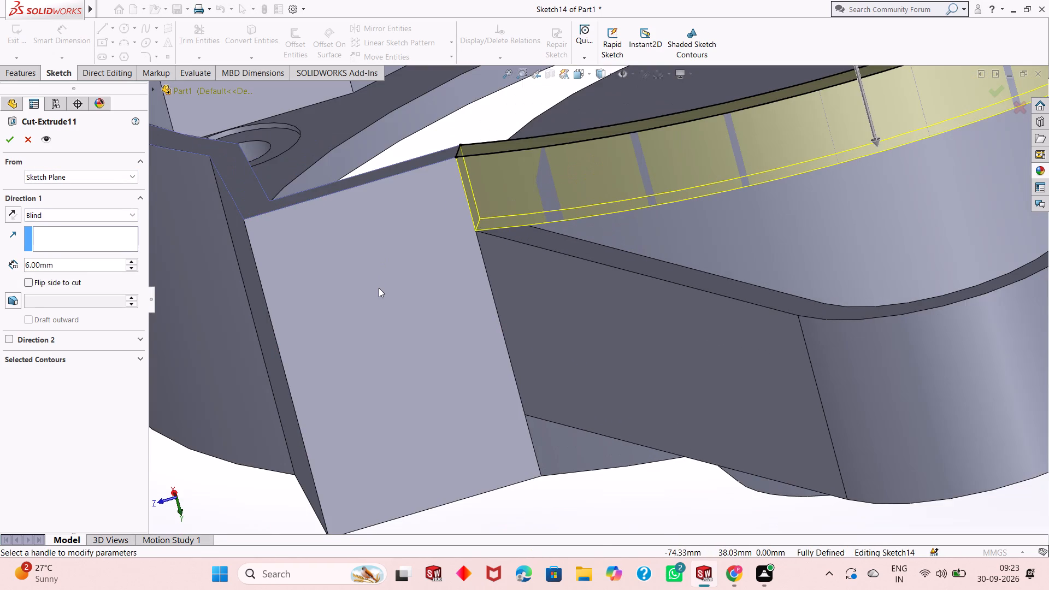
click(11, 138)
Examine the lowered rim beside the -X lug and compare it with the rim at the opposite lug.
scroll(404, 247, up, 1)
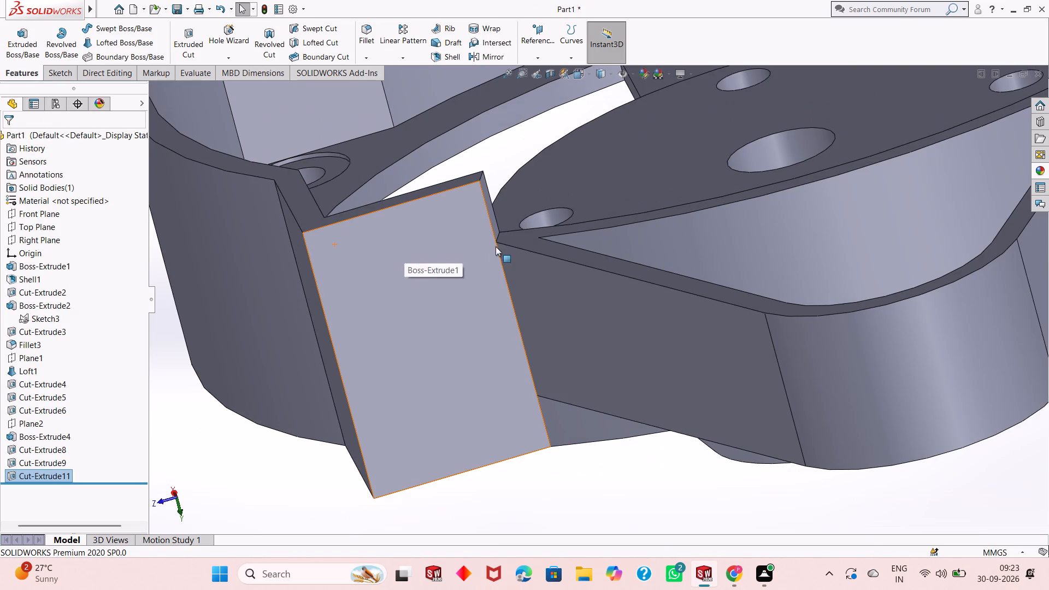
middle_drag(496, 246, 499, 295)
scroll(497, 291, up, 5)
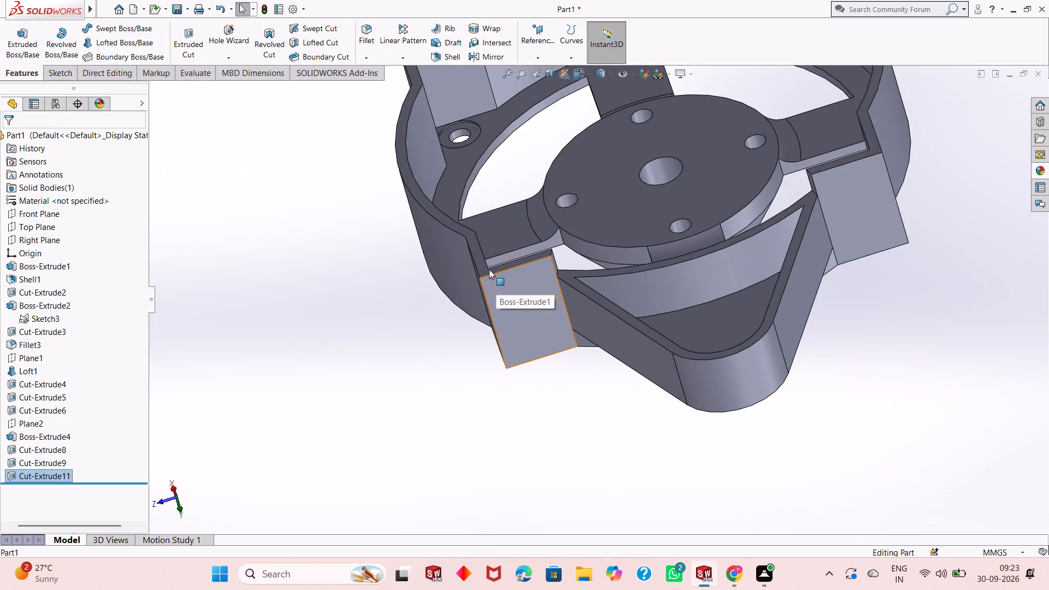
scroll(505, 258, up, 3)
middle_drag(546, 236, 546, 237)
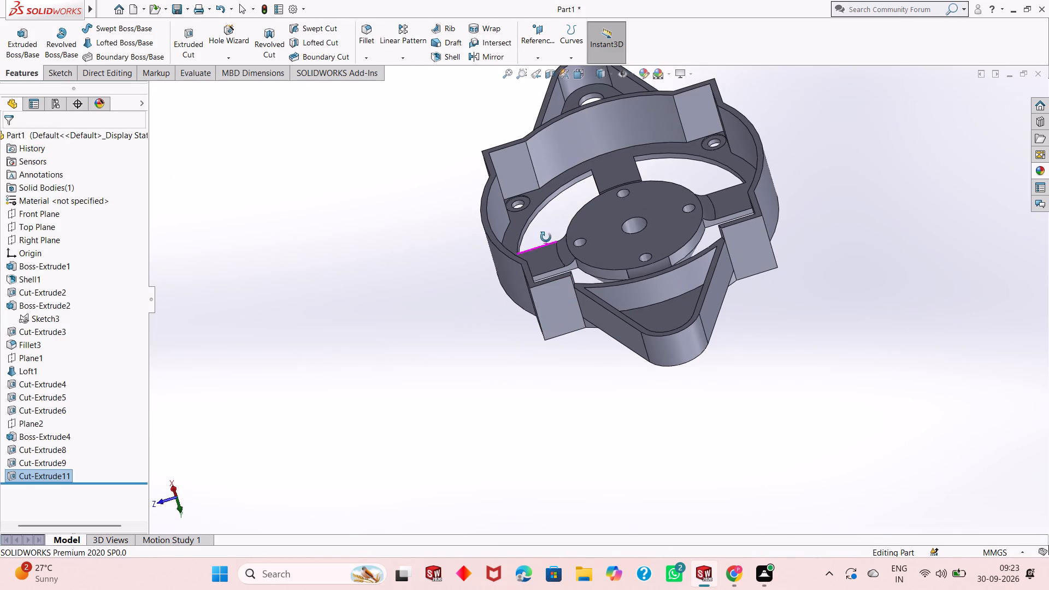
middle_drag(546, 237, 659, 215)
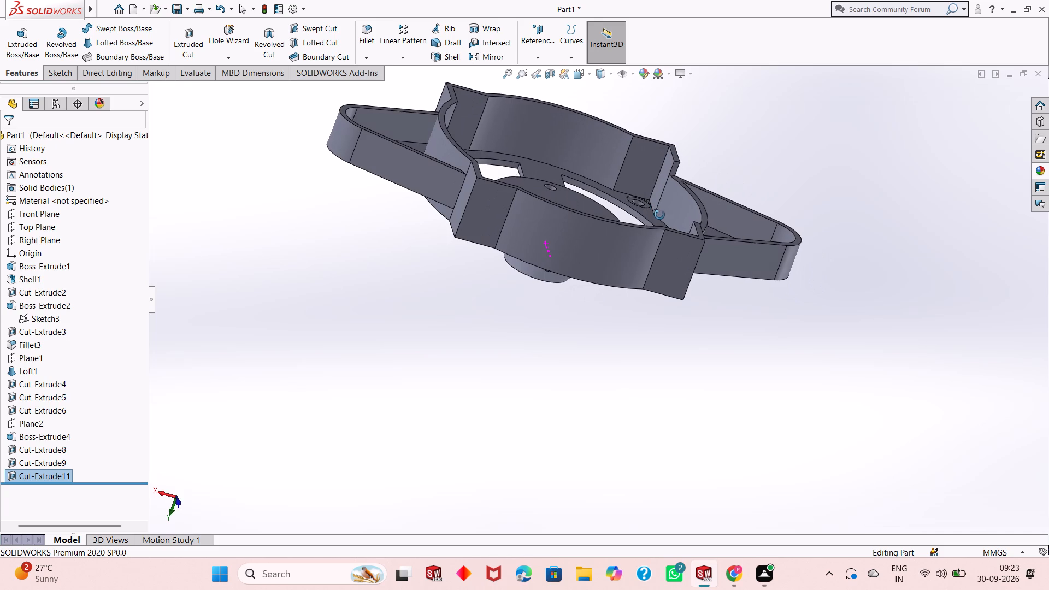
middle_drag(659, 215, 665, 352)
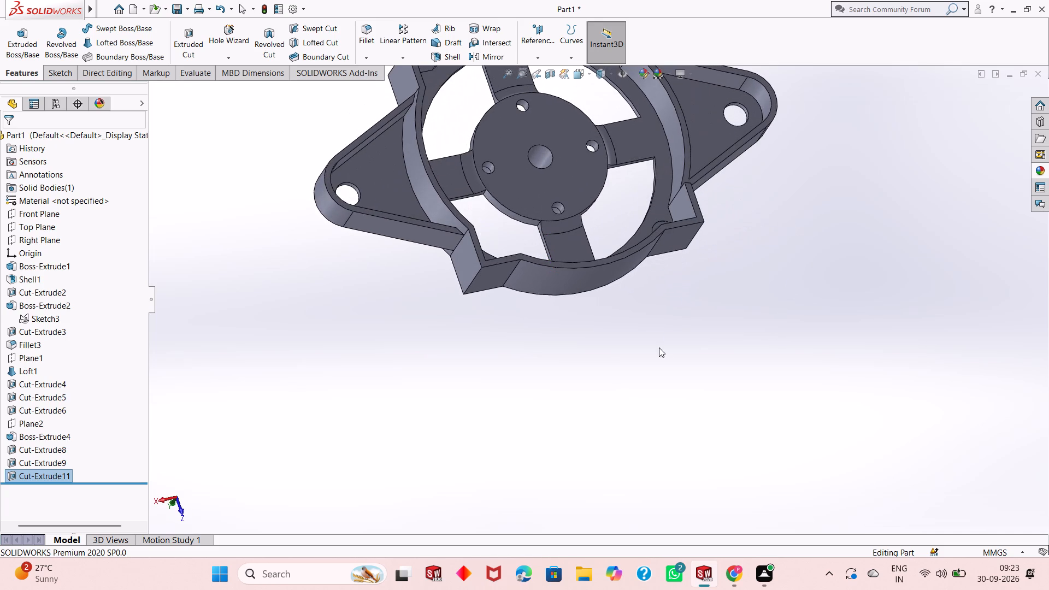
Undo the 6 mm rim cut beside the -X lug to return to editing its sketch.
click(465, 219)
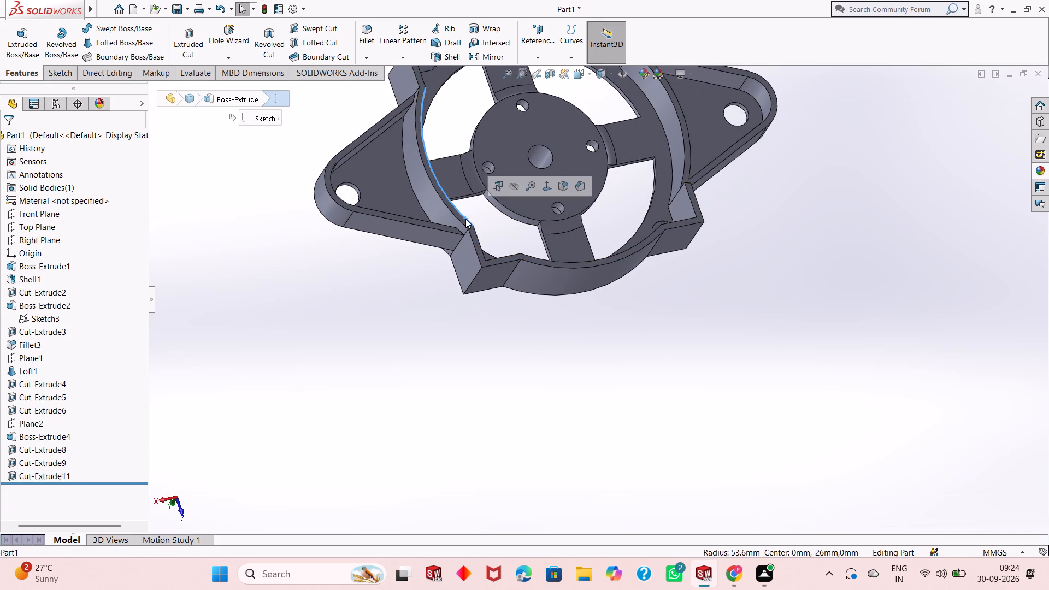
key(Escape)
key(Escape)
click(464, 220)
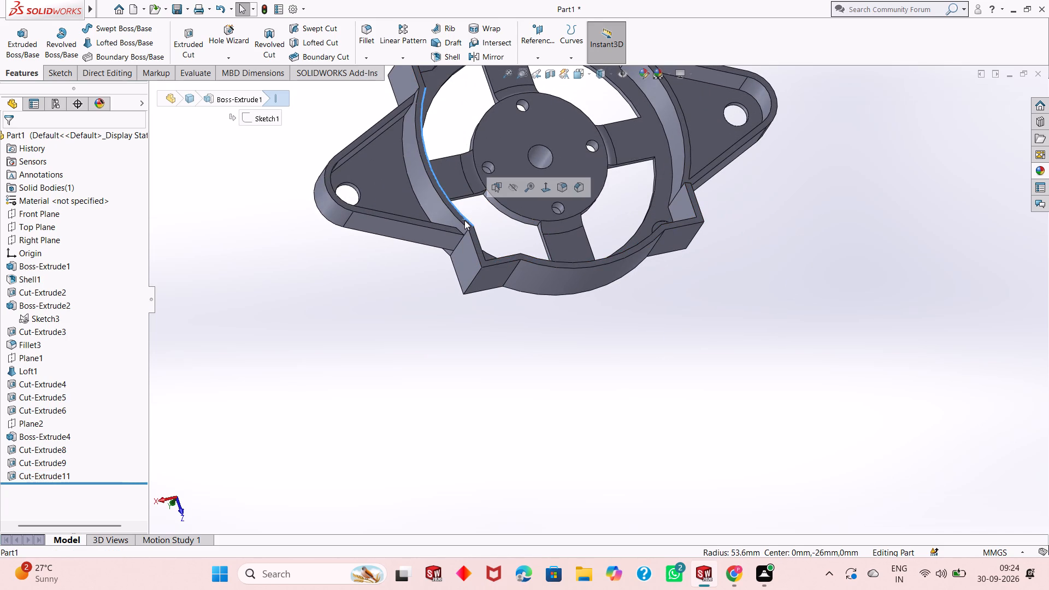
key(Escape)
key(ctrl+z)
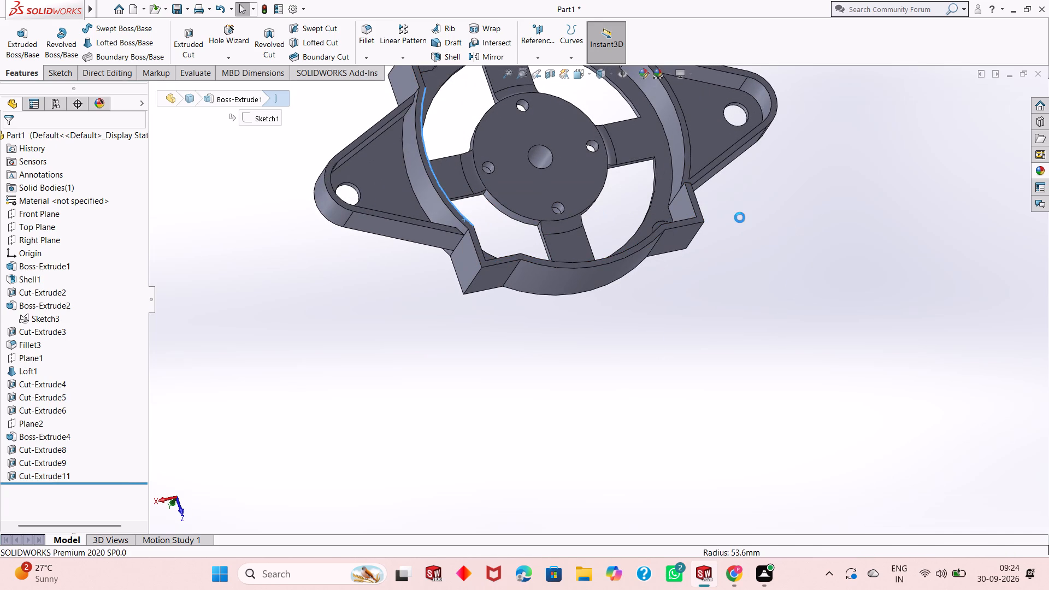
scroll(706, 192, down, 2)
middle_drag(755, 238, 747, 256)
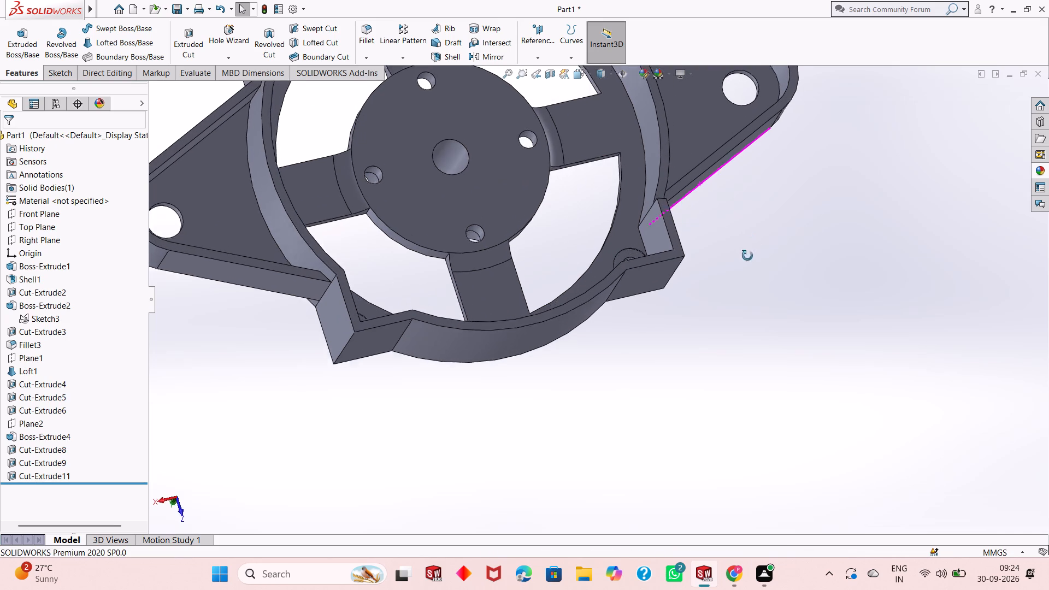
middle_drag(747, 256, 694, 323)
scroll(629, 220, up, 1)
scroll(360, 280, down, 1)
scroll(380, 283, up, 1)
scroll(458, 264, up, 1)
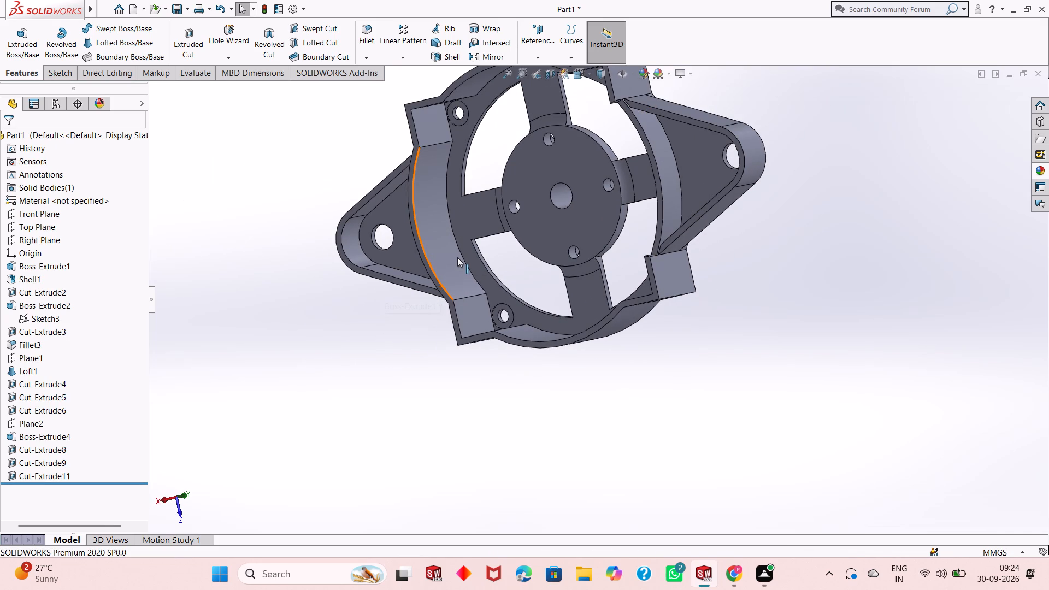
key(ctrl+z)
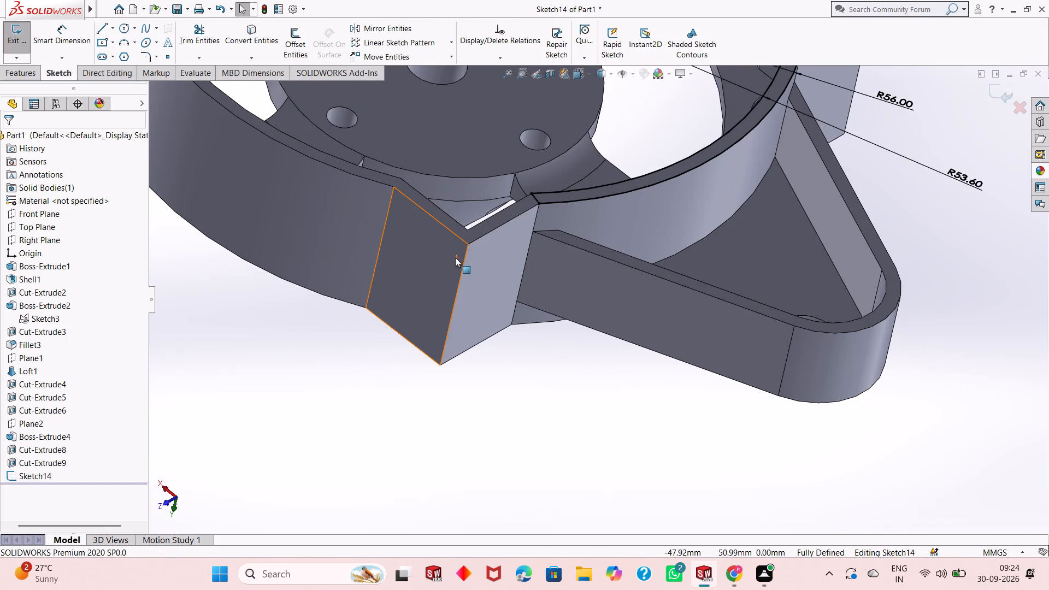
Draw a short line across the rim, from inner to outer corner, where the +X lug meets the +Z corner block.
scroll(561, 294, up, 4)
middle_drag(542, 244, 591, 191)
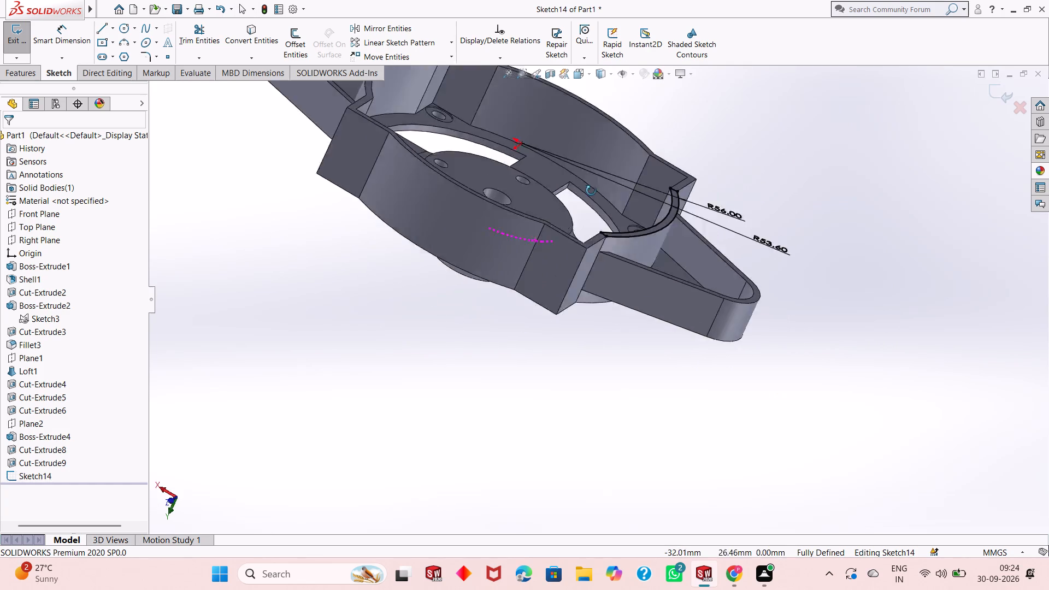
middle_drag(591, 191, 659, 327)
key(ctrl+8)
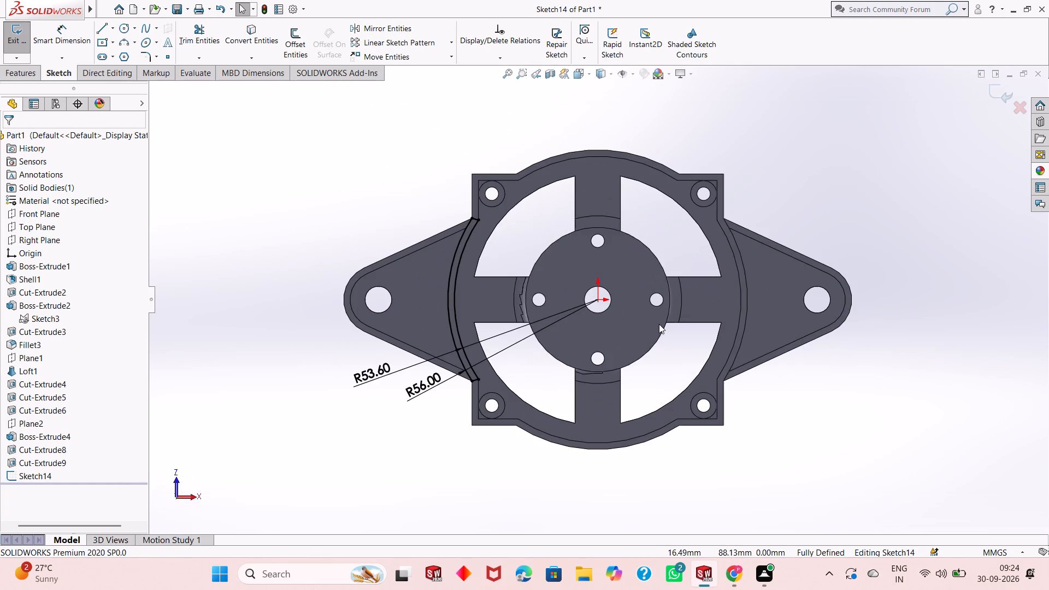
scroll(863, 354, down, 1)
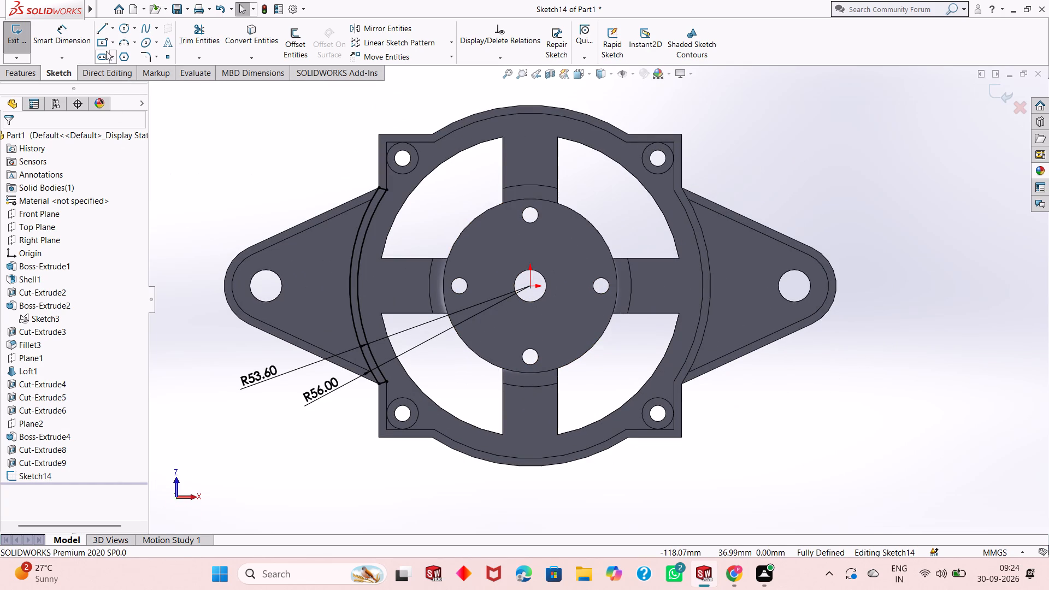
click(100, 25)
scroll(692, 200, up, 2)
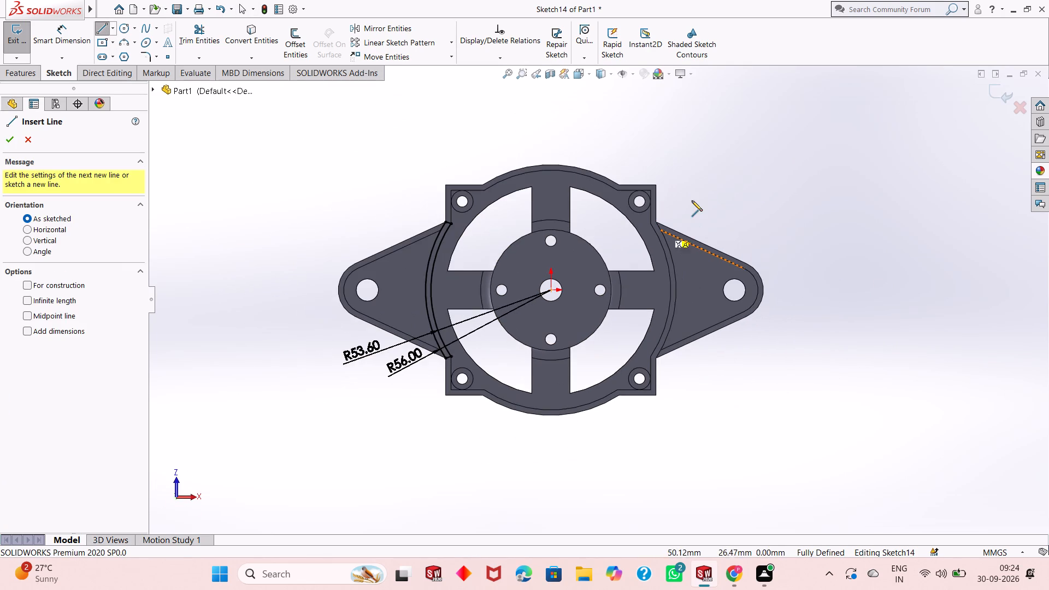
scroll(645, 226, down, 6)
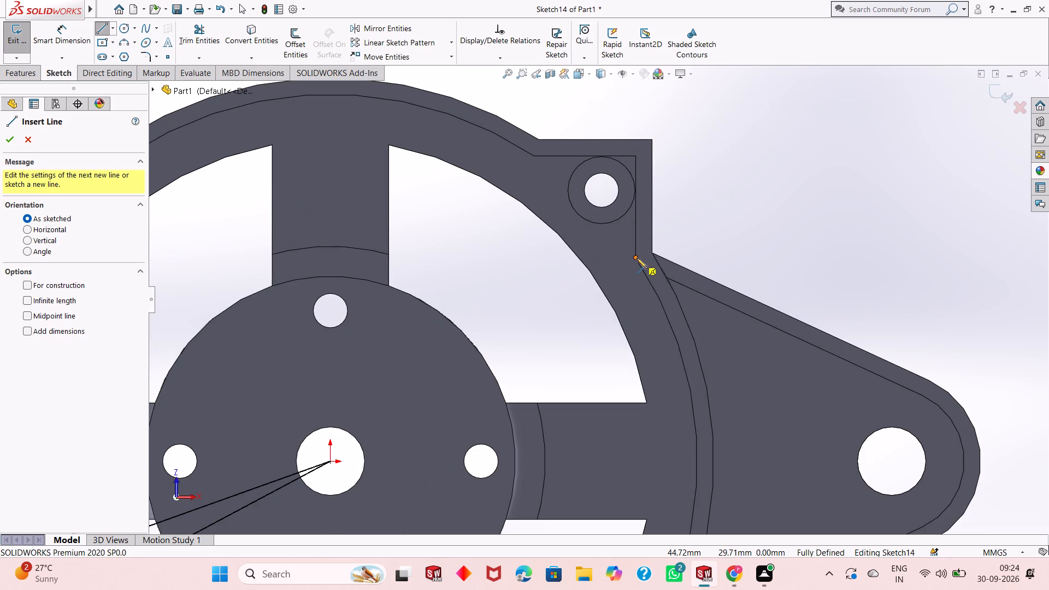
click(637, 258)
click(655, 252)
right_click(701, 217)
click(718, 227)
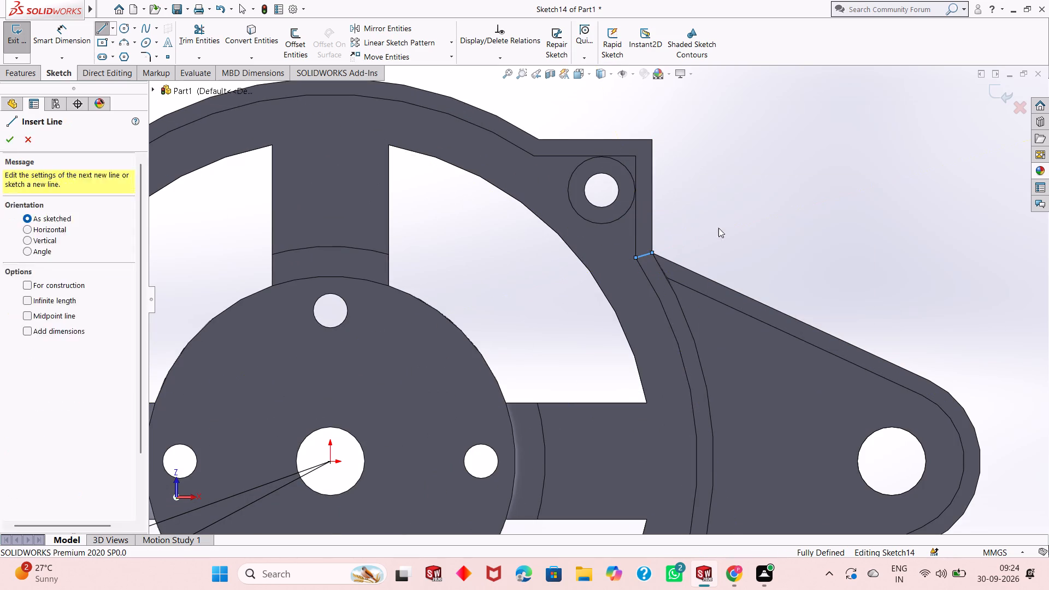
Draw a matching line, about 2.5 mm long, across the rim where the +X lug meets the -Z corner block.
scroll(617, 285, up, 6)
scroll(630, 443, down, 3)
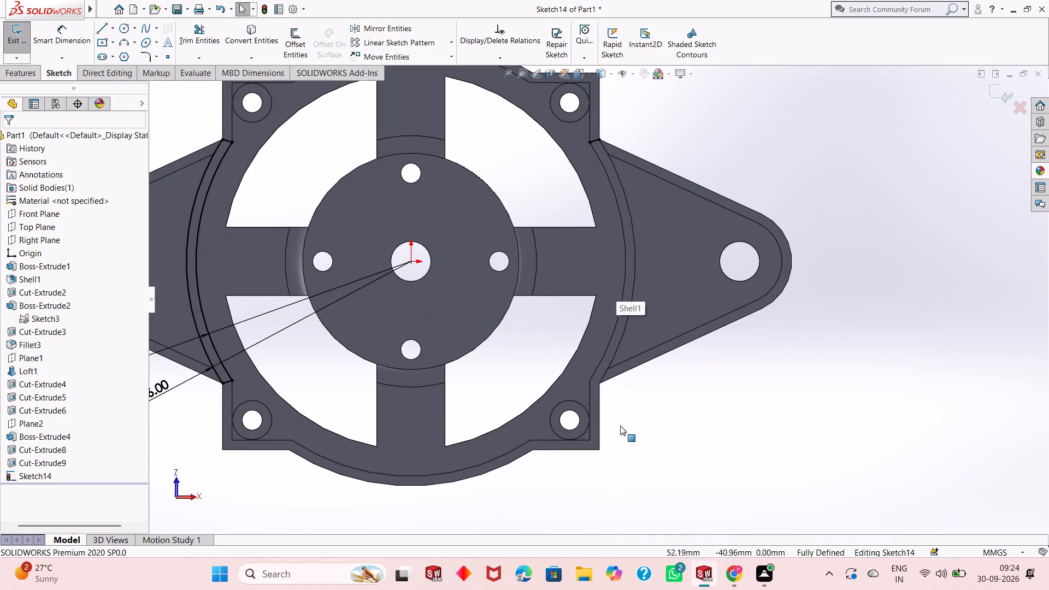
click(105, 27)
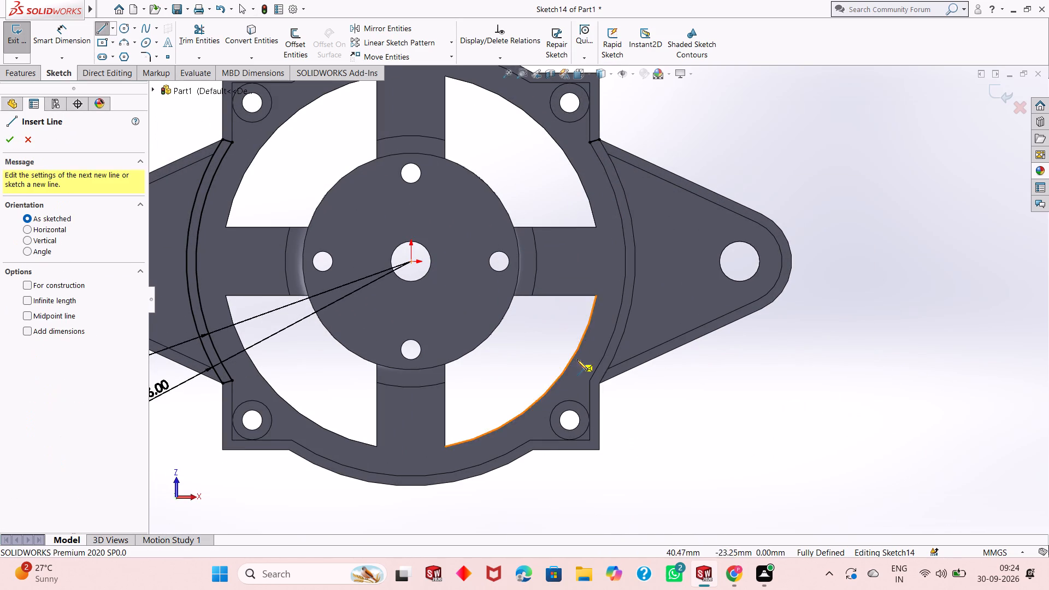
scroll(597, 385, down, 4)
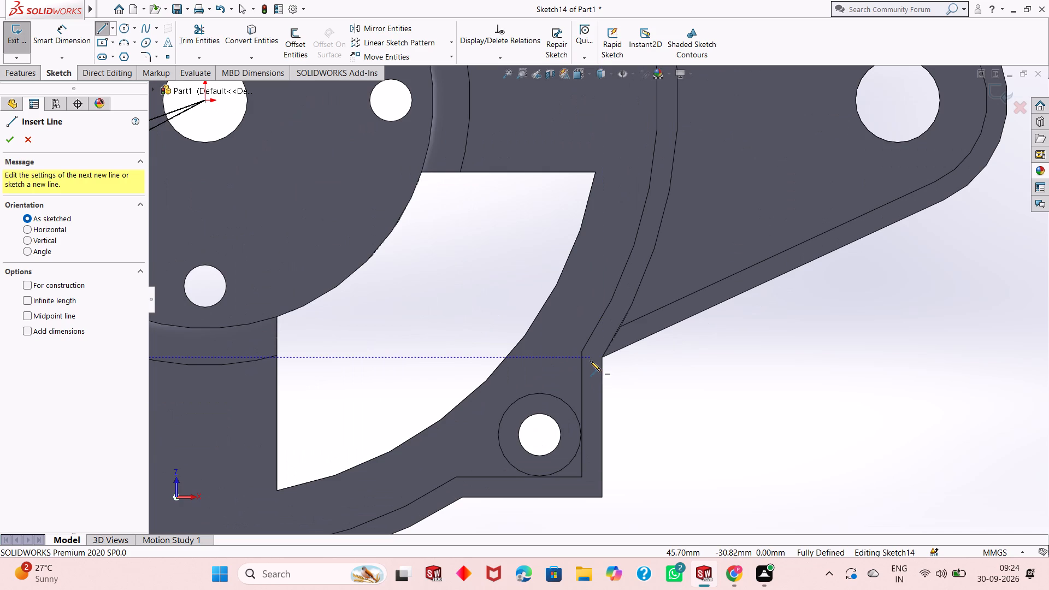
click(603, 358)
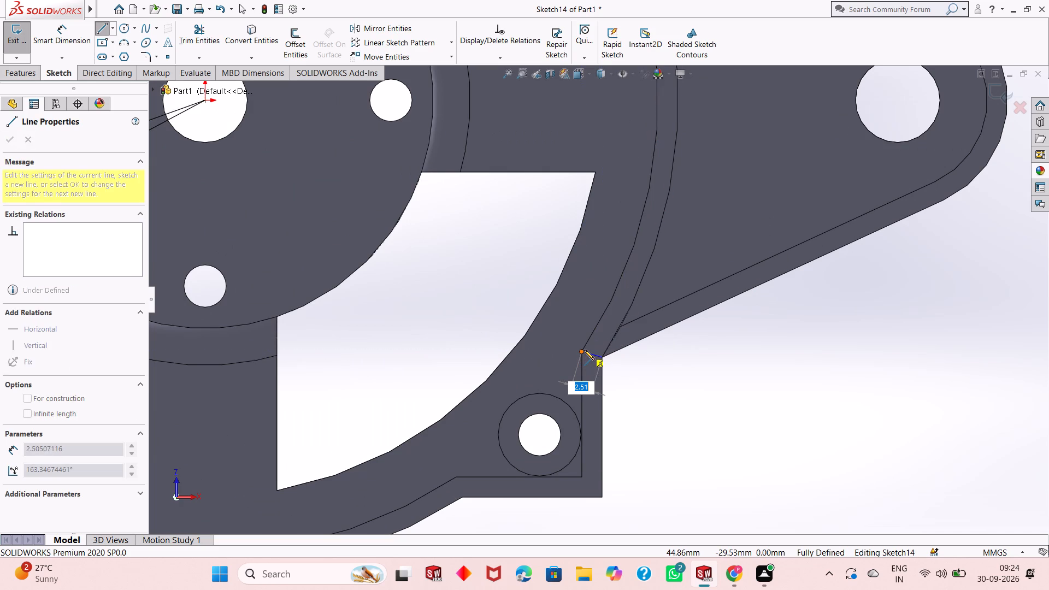
click(584, 350)
right_click(505, 315)
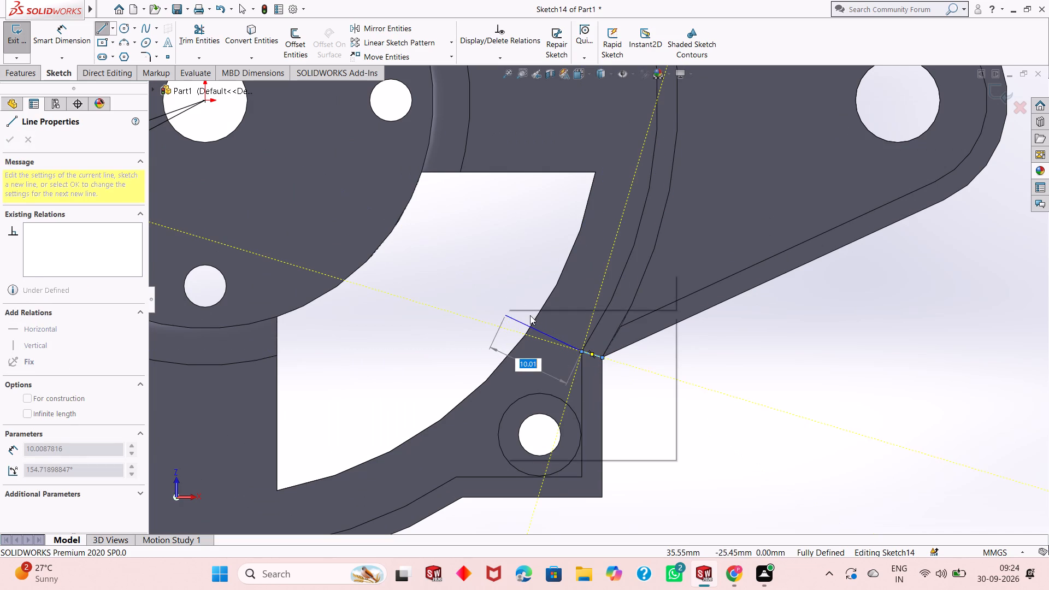
click(535, 318)
Close the +X rim profile with three-point arcs along the ring's inner and outer edges, radii about 53.6 mm and 56 mm.
scroll(593, 386, up, 4)
scroll(616, 183, up, 1)
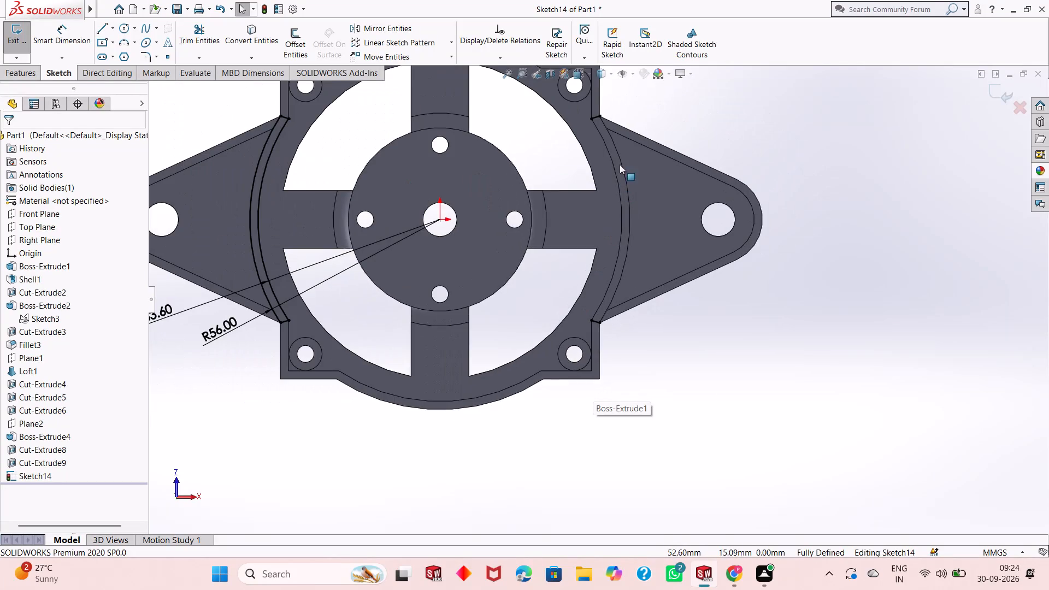
scroll(627, 145, down, 2)
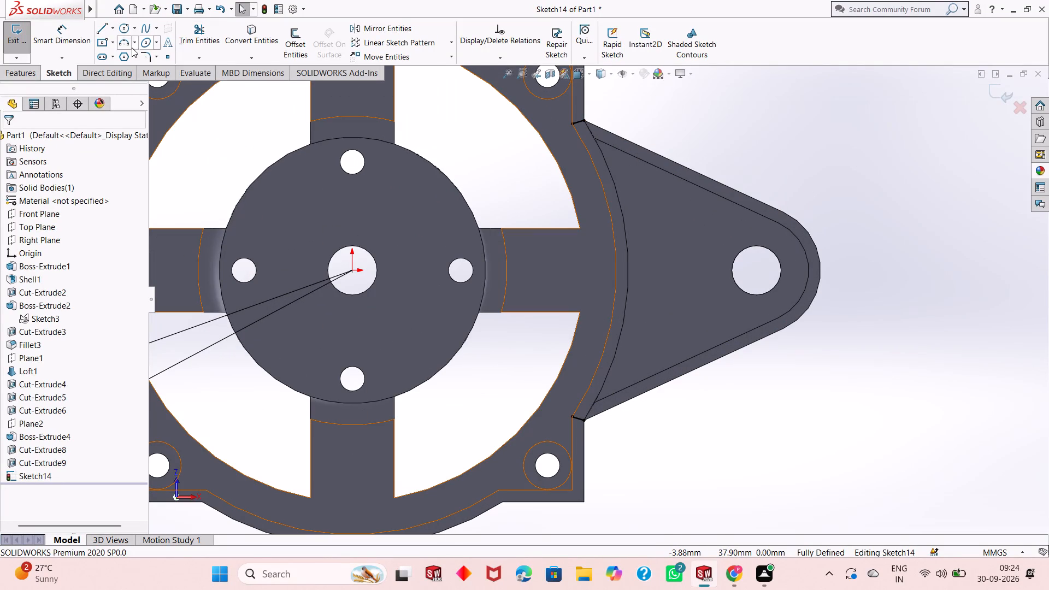
click(126, 46)
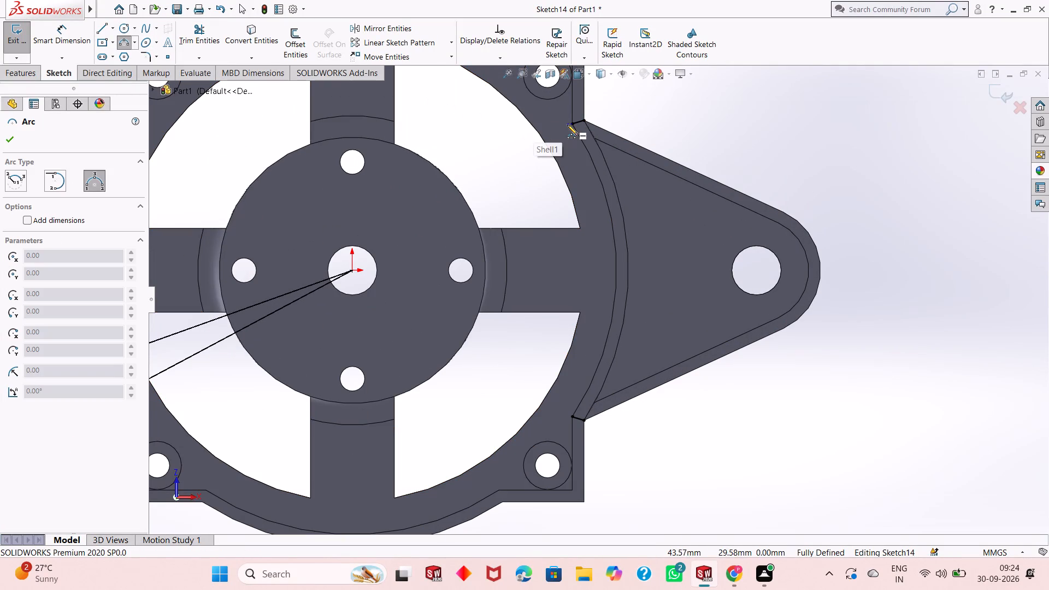
click(573, 126)
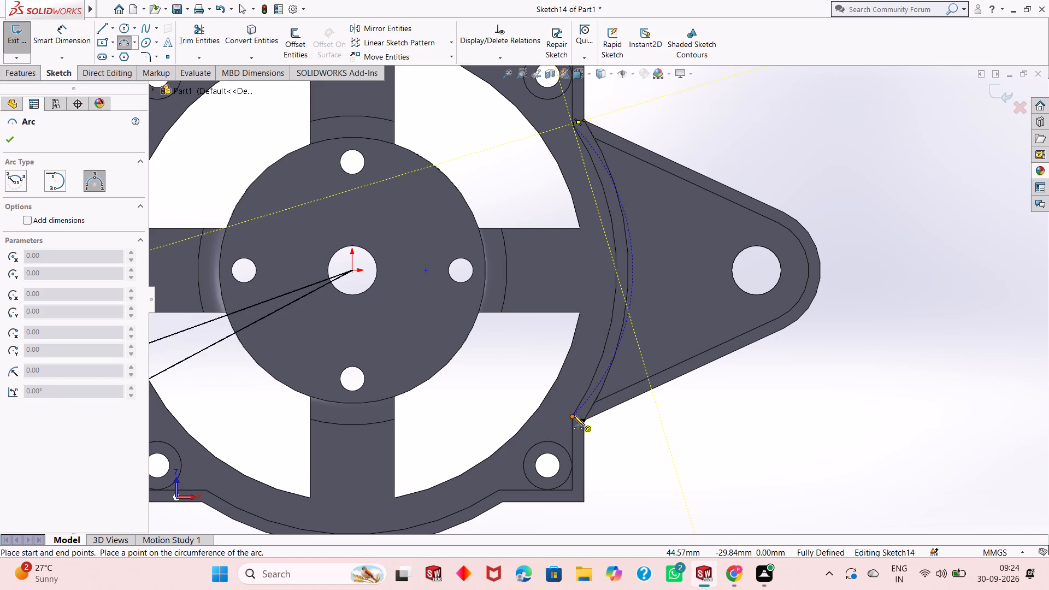
click(572, 416)
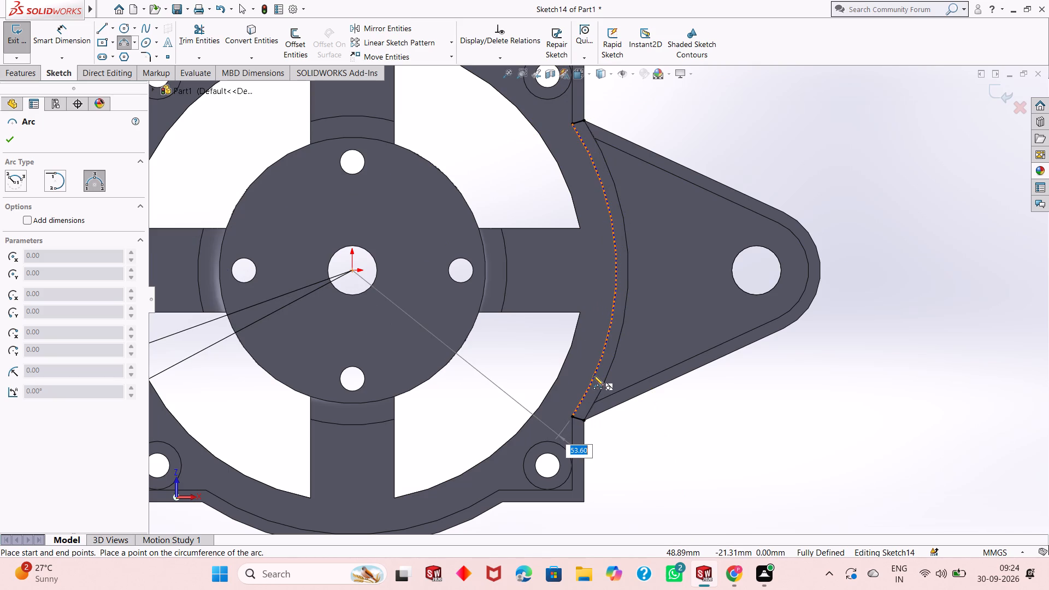
click(593, 375)
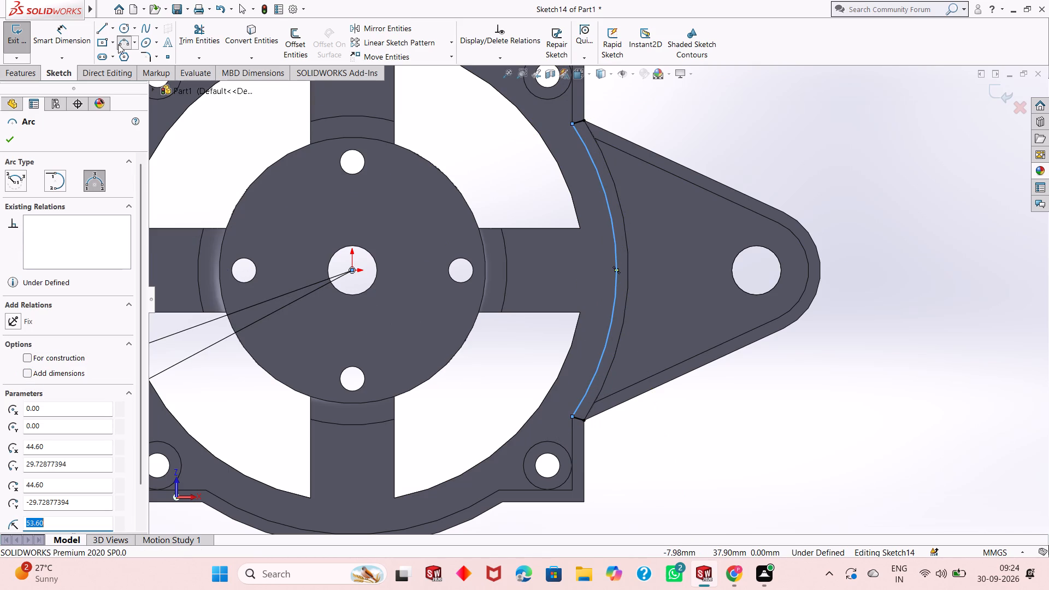
click(583, 119)
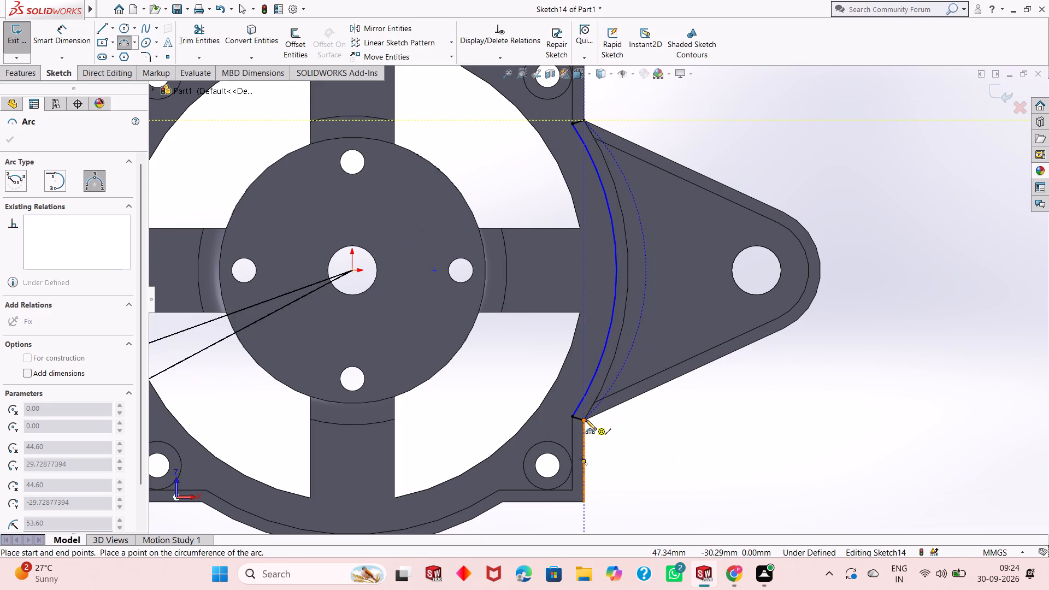
click(584, 420)
click(618, 351)
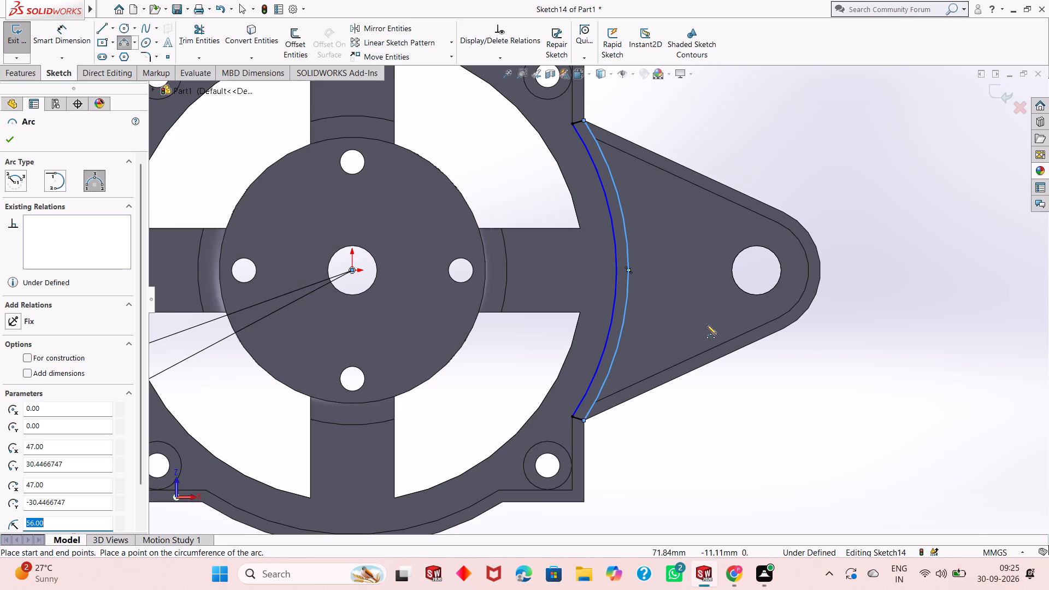
right_click(755, 116)
click(769, 126)
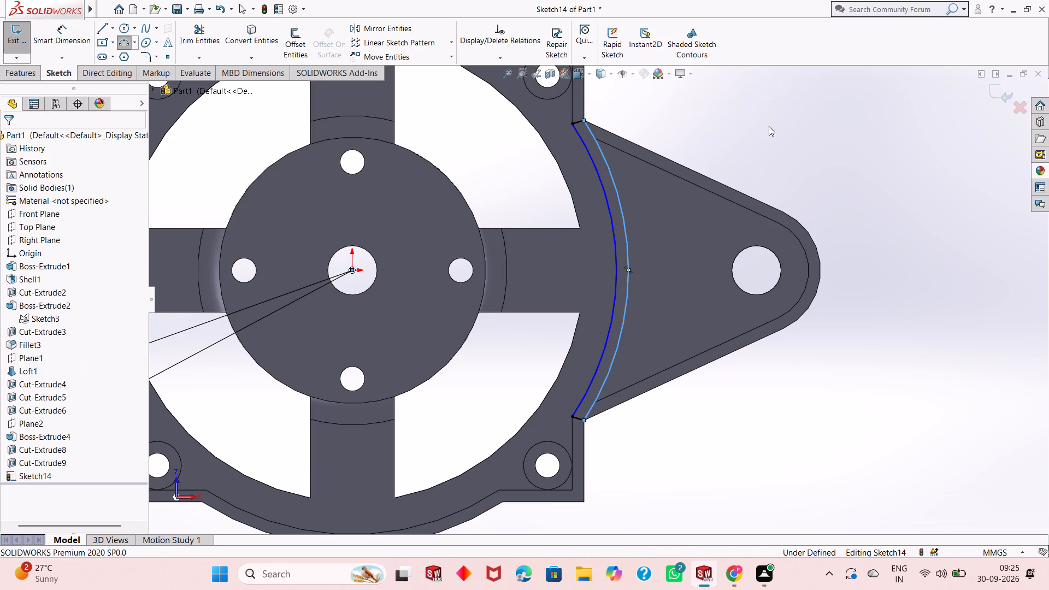
Dimension the radii of the outer and inner arcs of the +X rim profile.
click(84, 38)
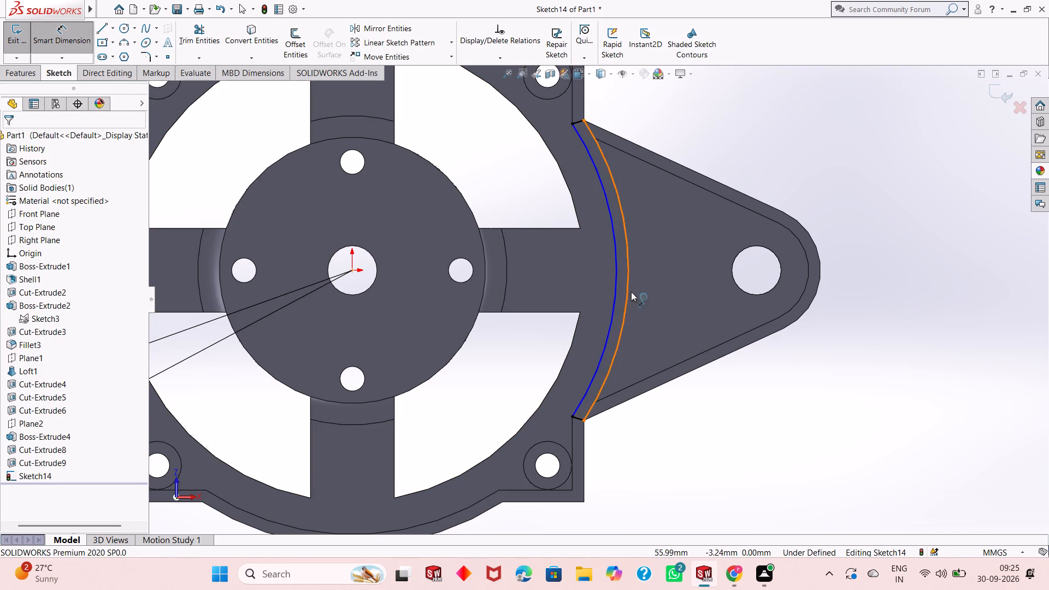
click(630, 284)
click(854, 164)
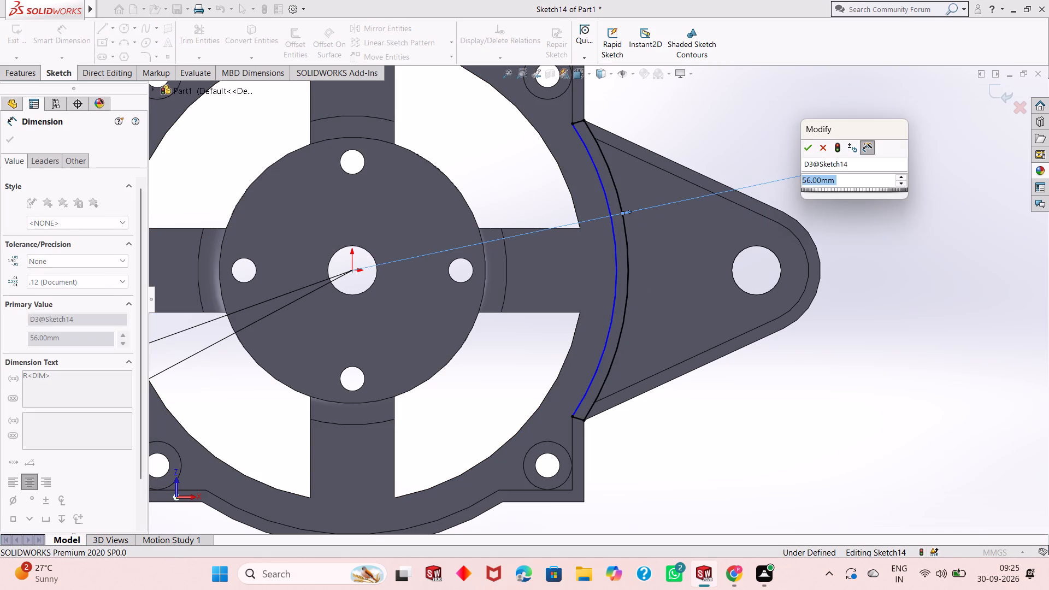
click(810, 151)
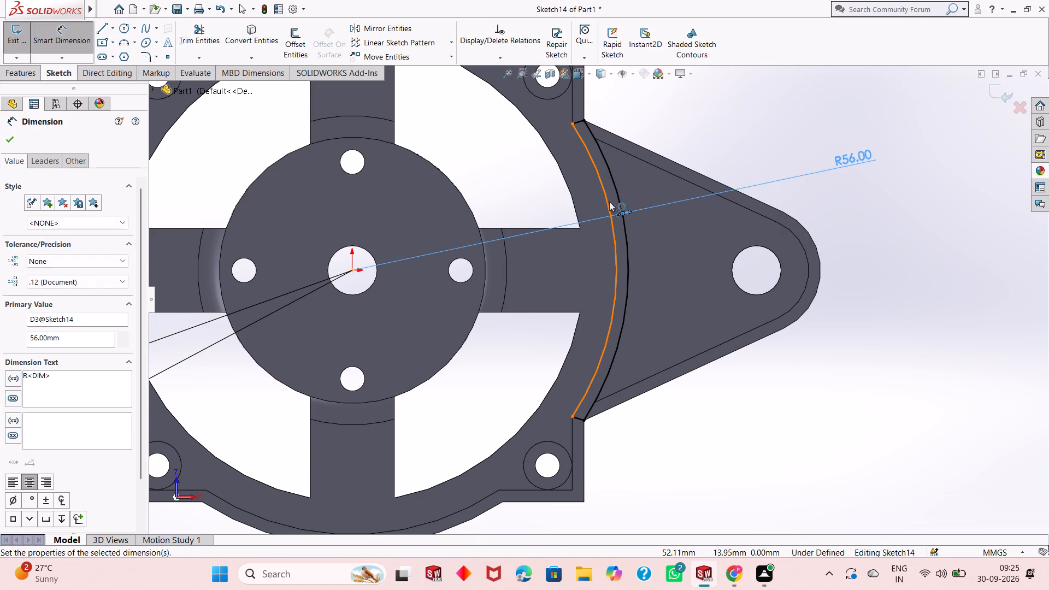
click(609, 202)
click(779, 123)
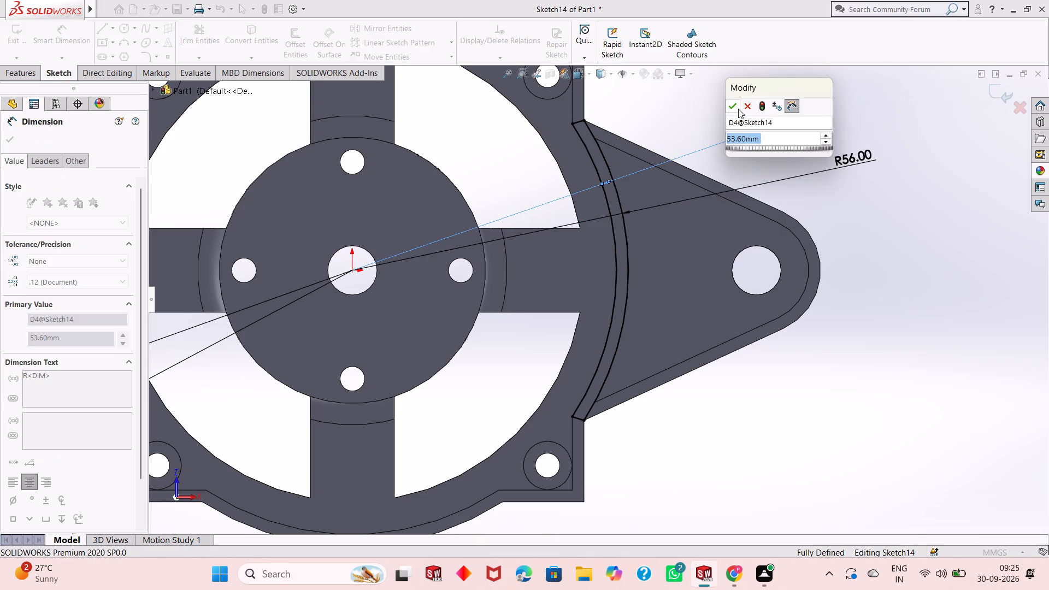
click(732, 109)
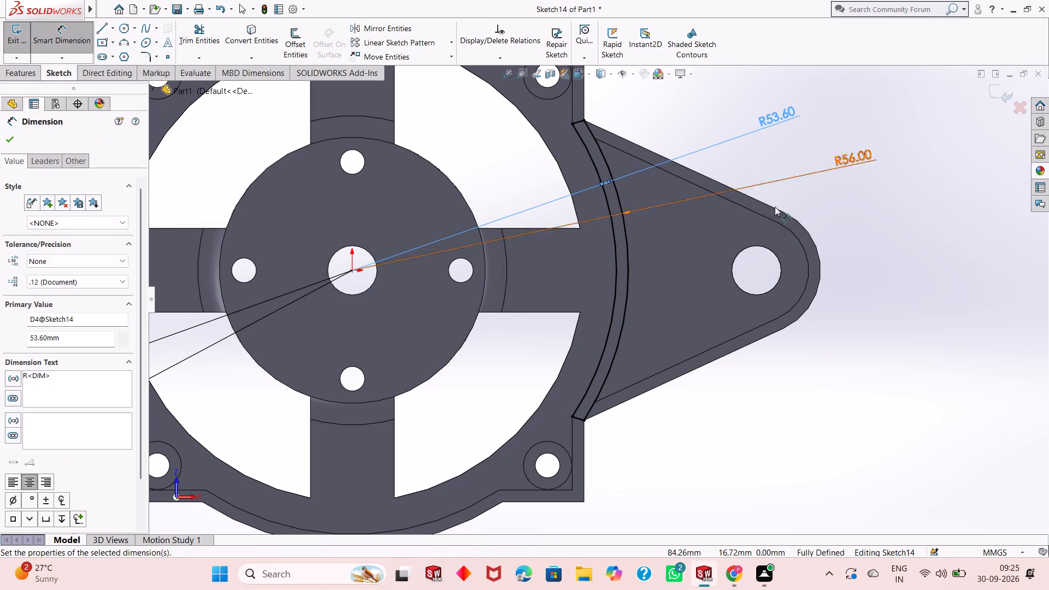
right_click(865, 202)
click(899, 235)
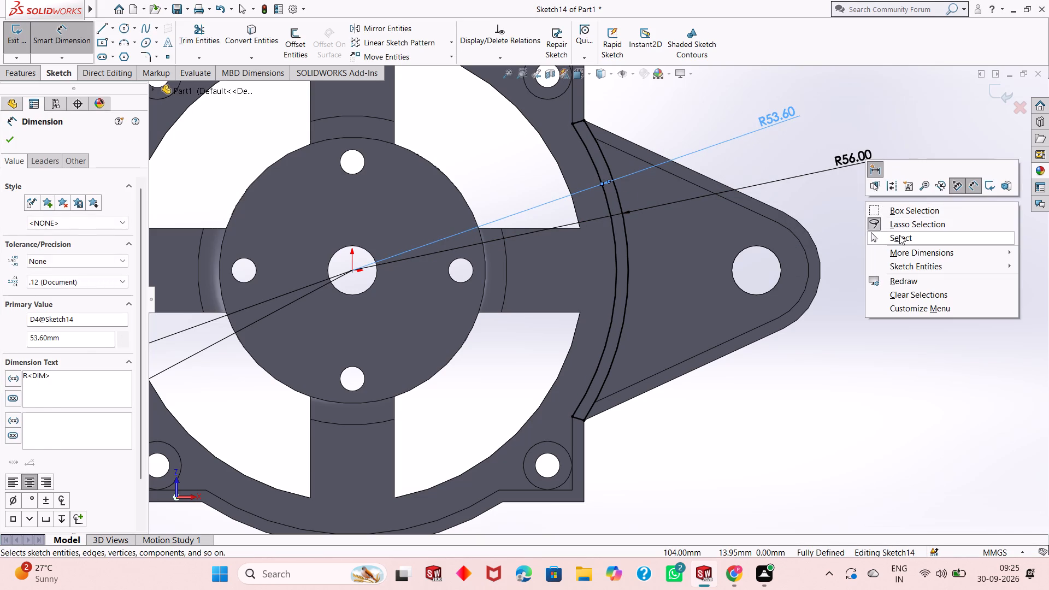
scroll(597, 270, up, 2)
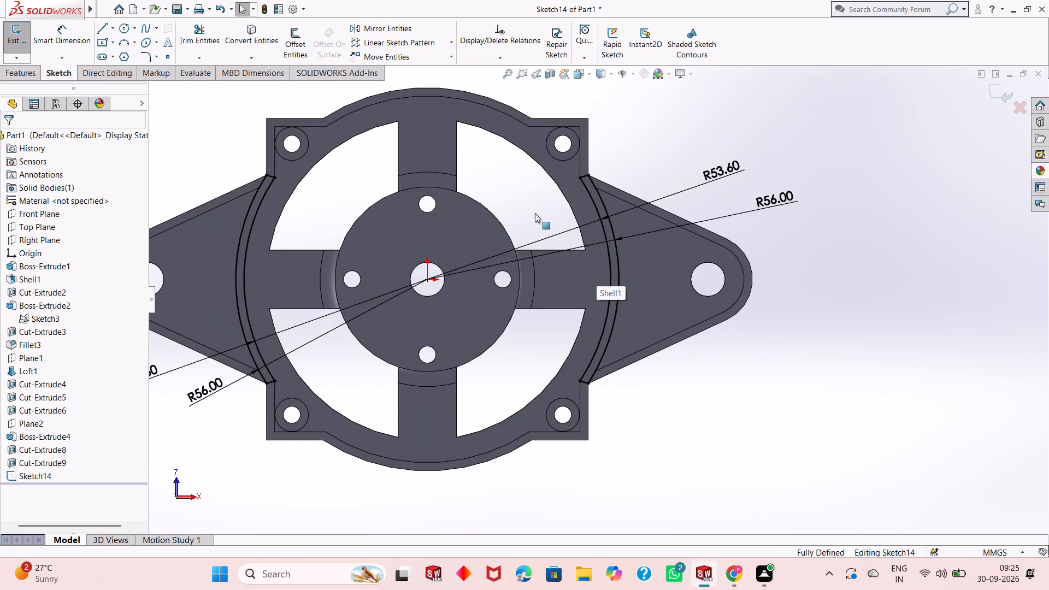
scroll(550, 213, down, 1)
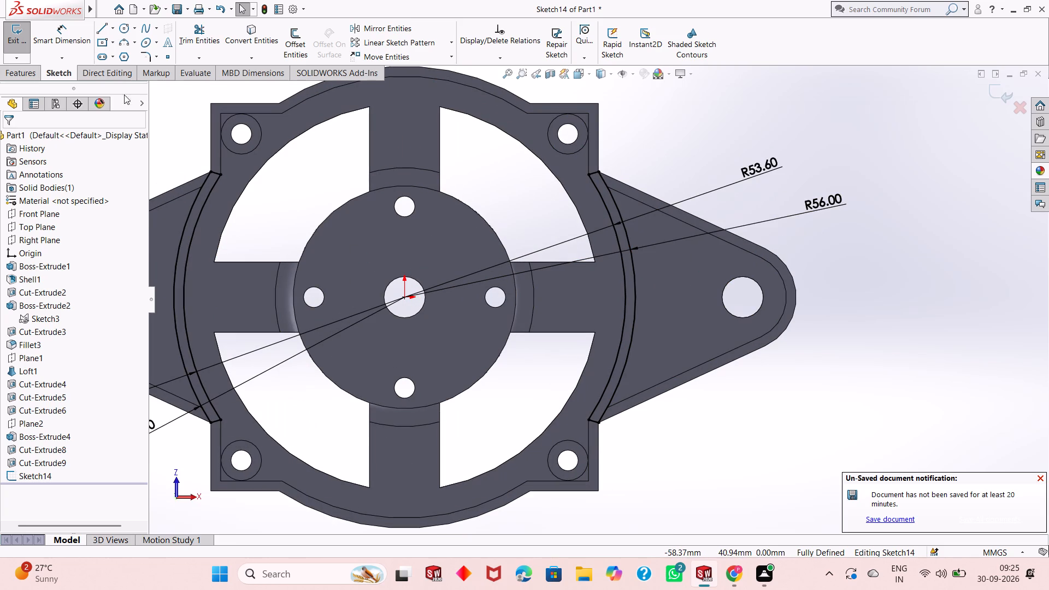
Cut-extrude both rim profiles beside the lugs to a blind depth of 6 mm.
click(26, 74)
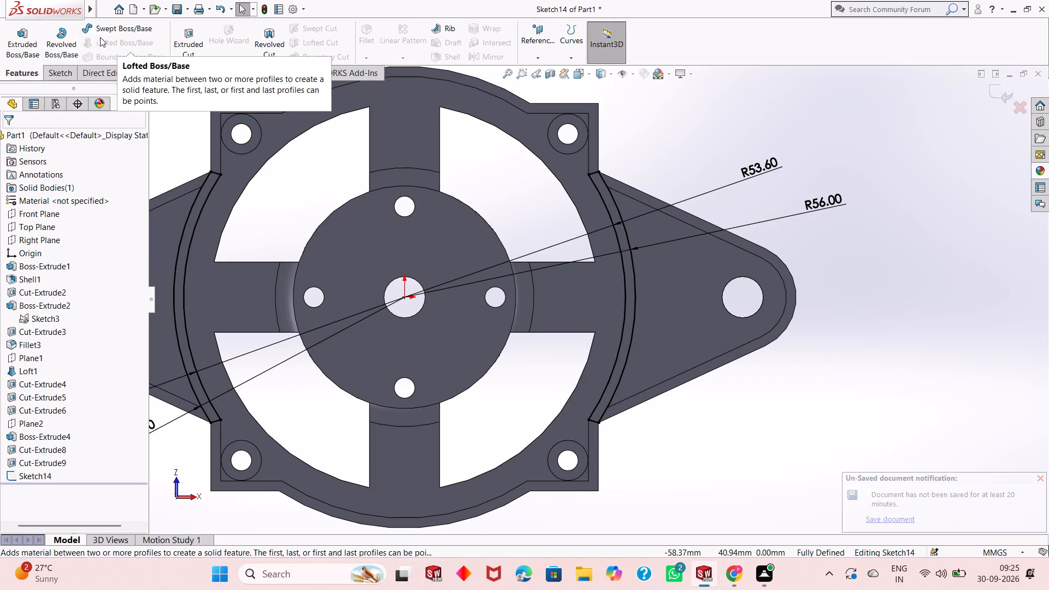
click(187, 35)
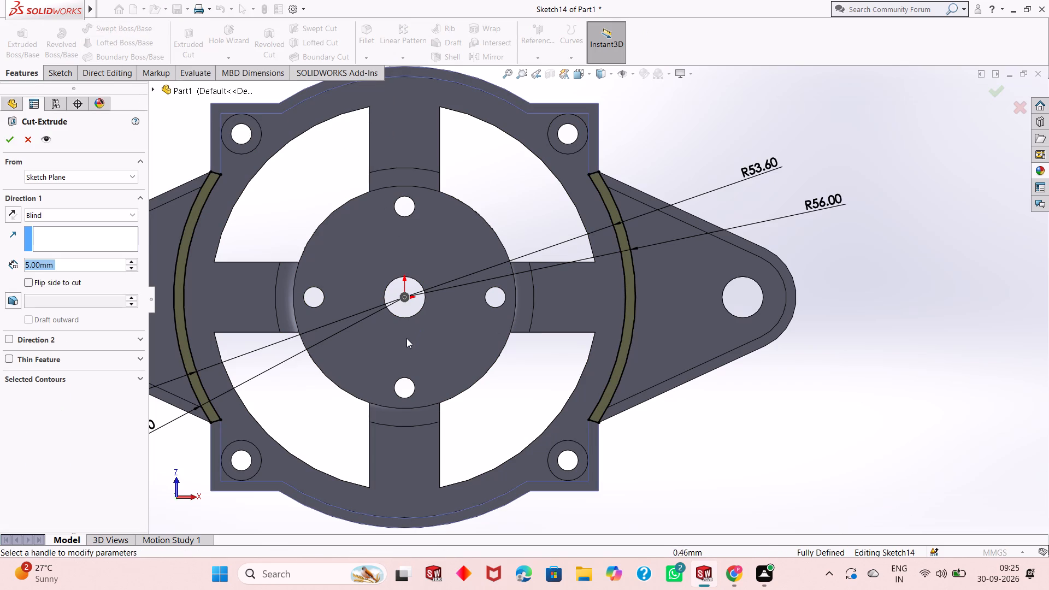
middle_drag(406, 367, 410, 274)
scroll(411, 271, up, 1)
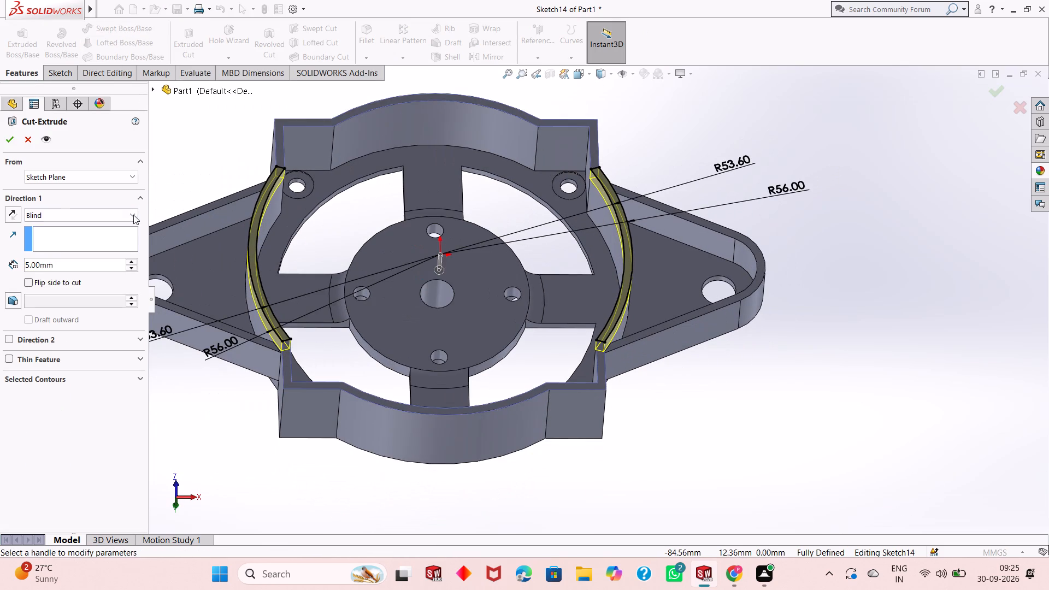
double_click(82, 267)
key(6)
key(Return)
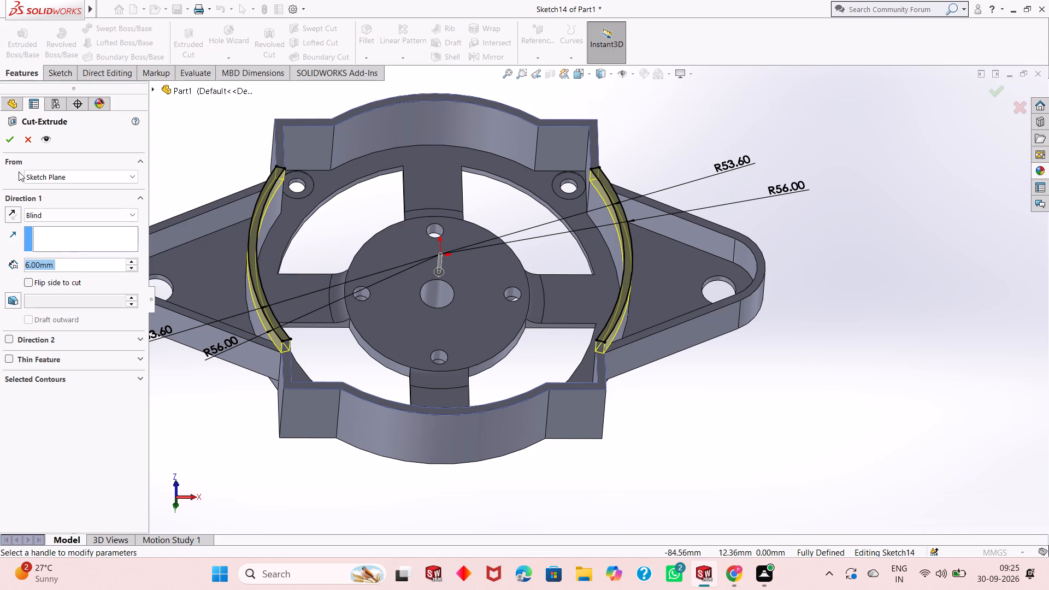
click(10, 141)
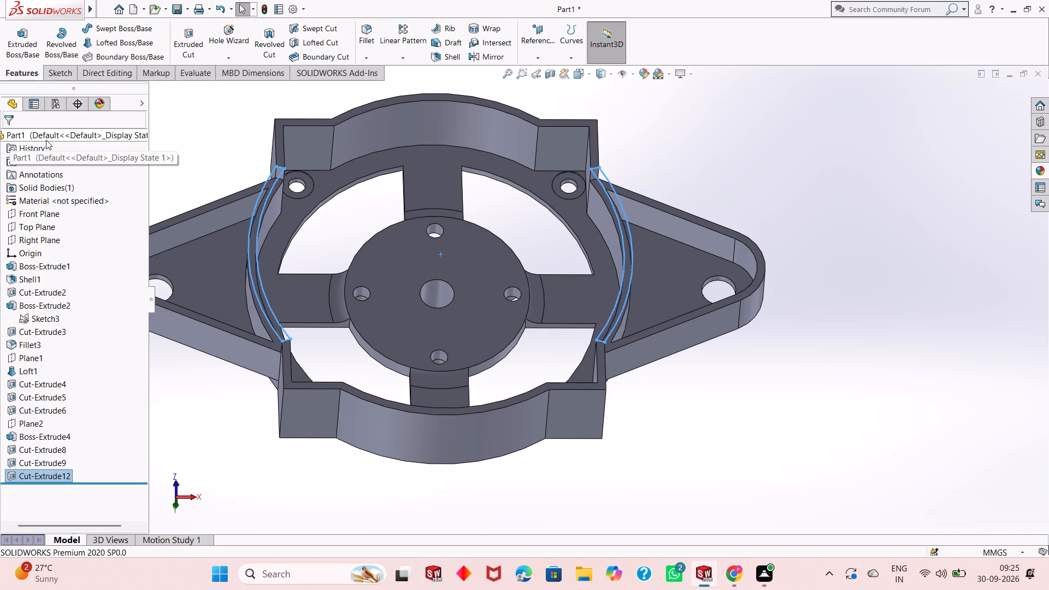
click(766, 144)
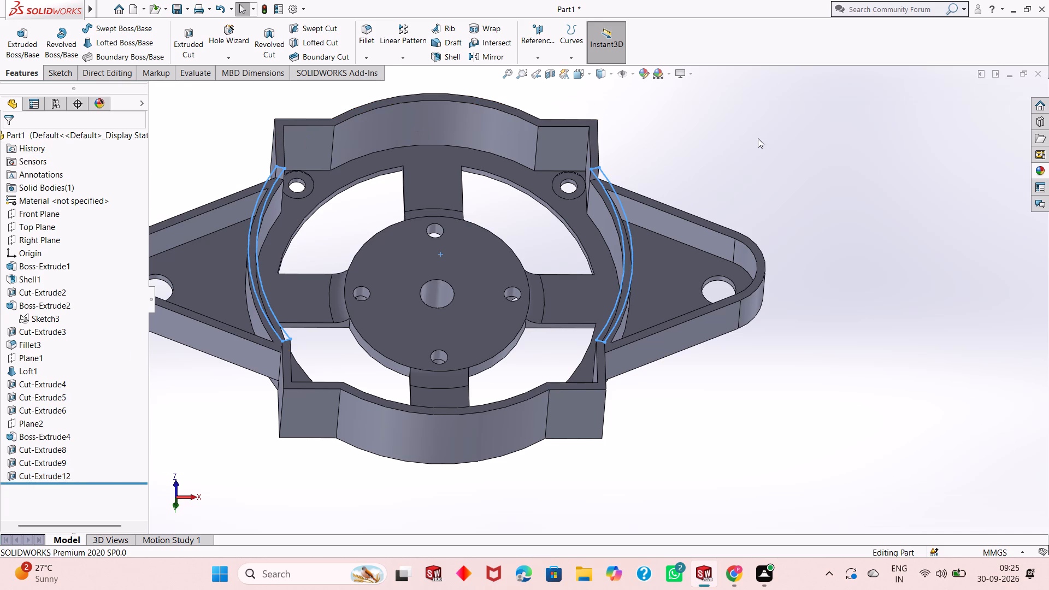
Inspect the part from its open and hub sides, checking the lowered rims beside both lugs, the spokes and the conical hub.
scroll(380, 203, down, 1)
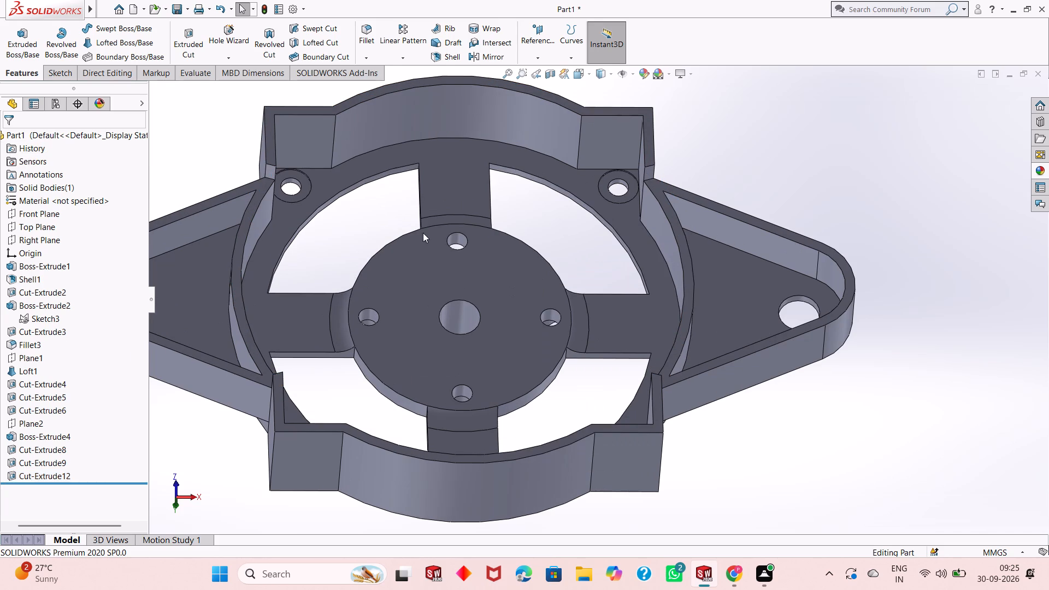
middle_drag(586, 231, 562, 244)
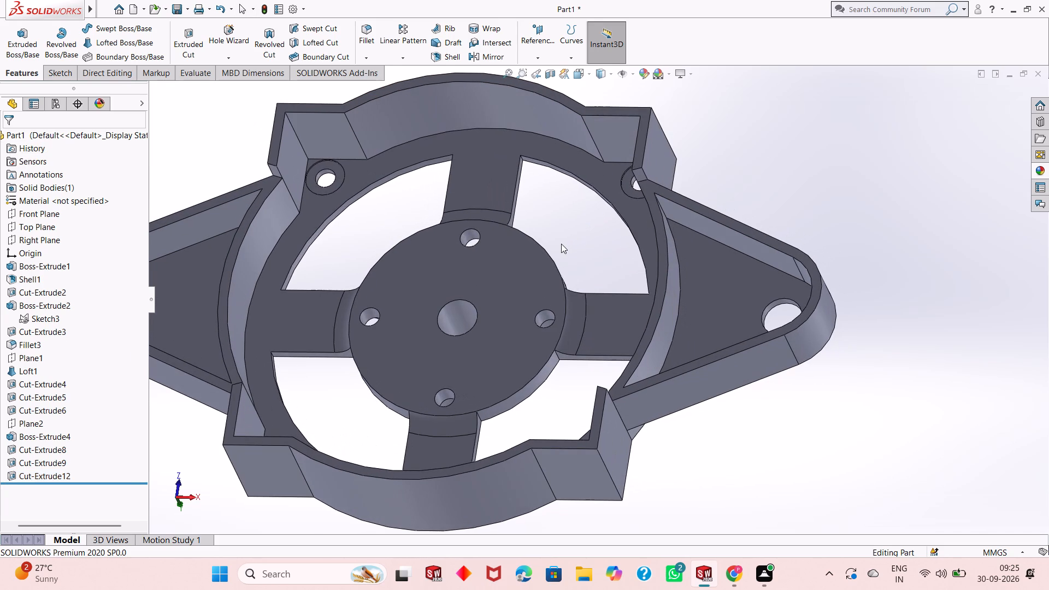
scroll(558, 259, up, 2)
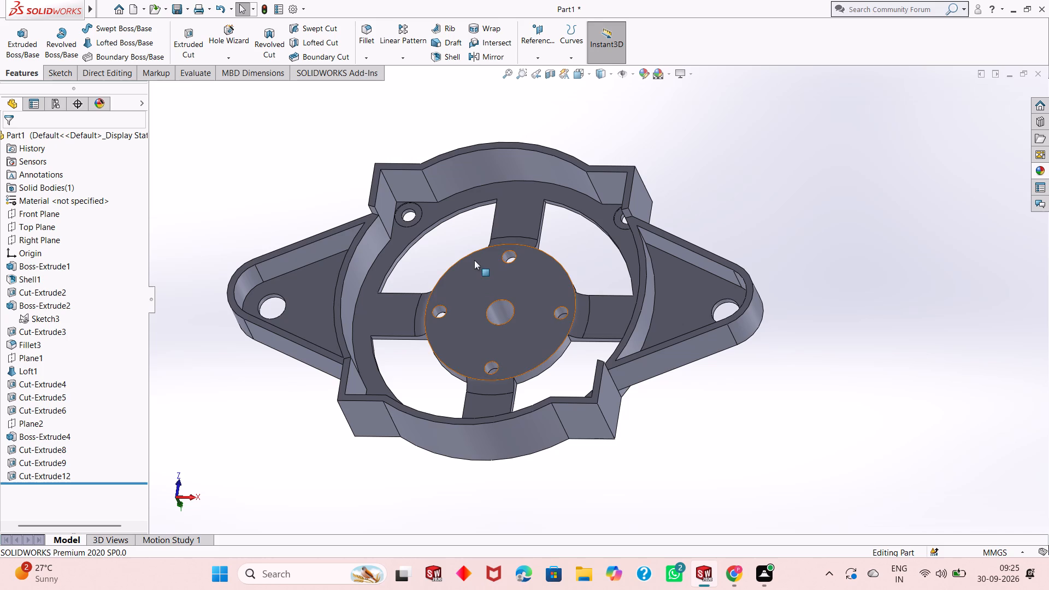
middle_drag(431, 253, 471, 265)
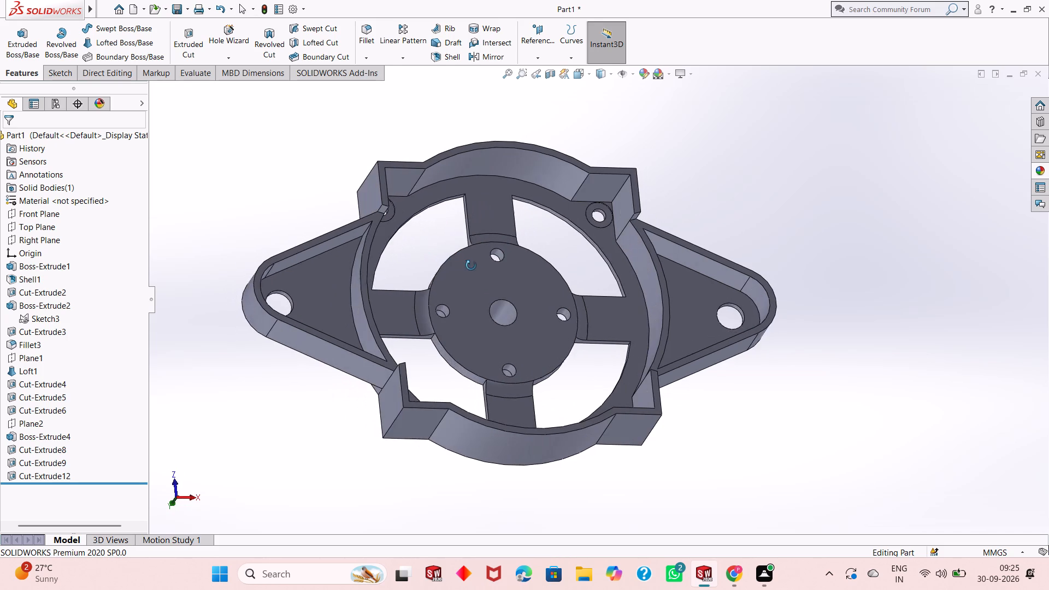
middle_drag(471, 265, 565, 282)
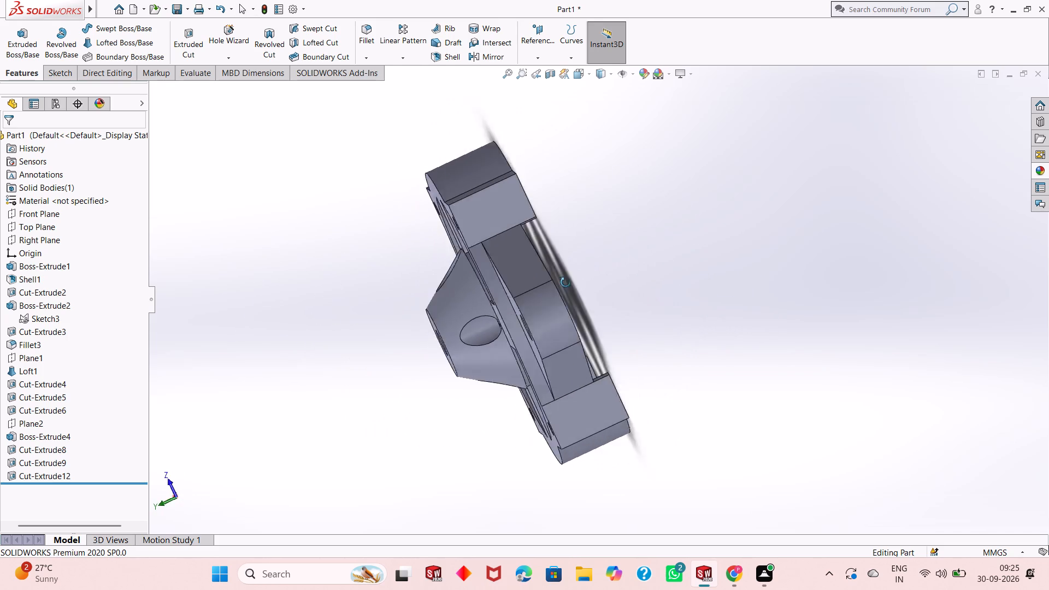
middle_drag(565, 282, 467, 329)
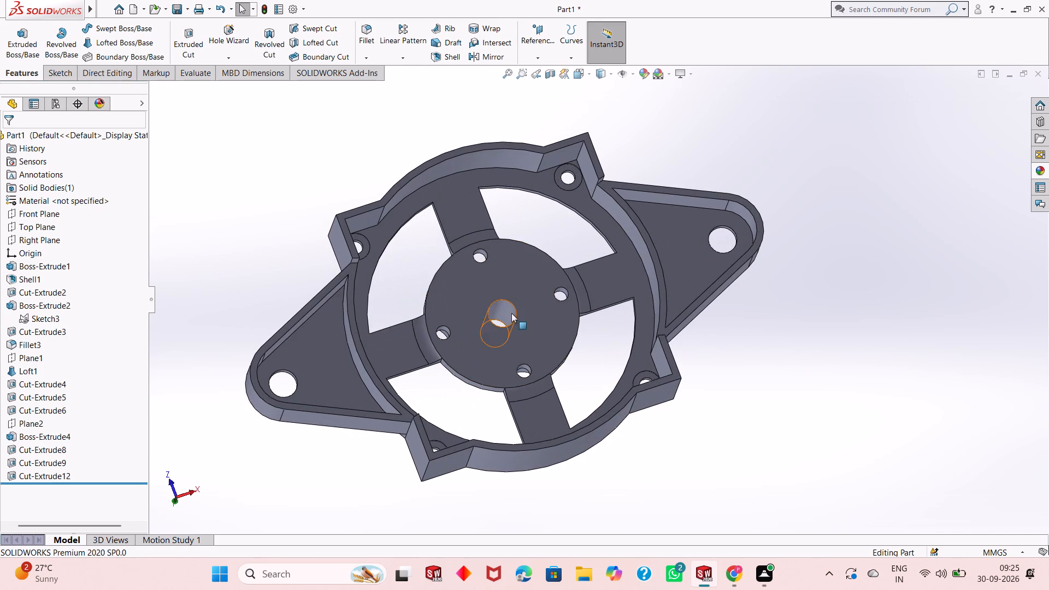
middle_drag(632, 463, 617, 424)
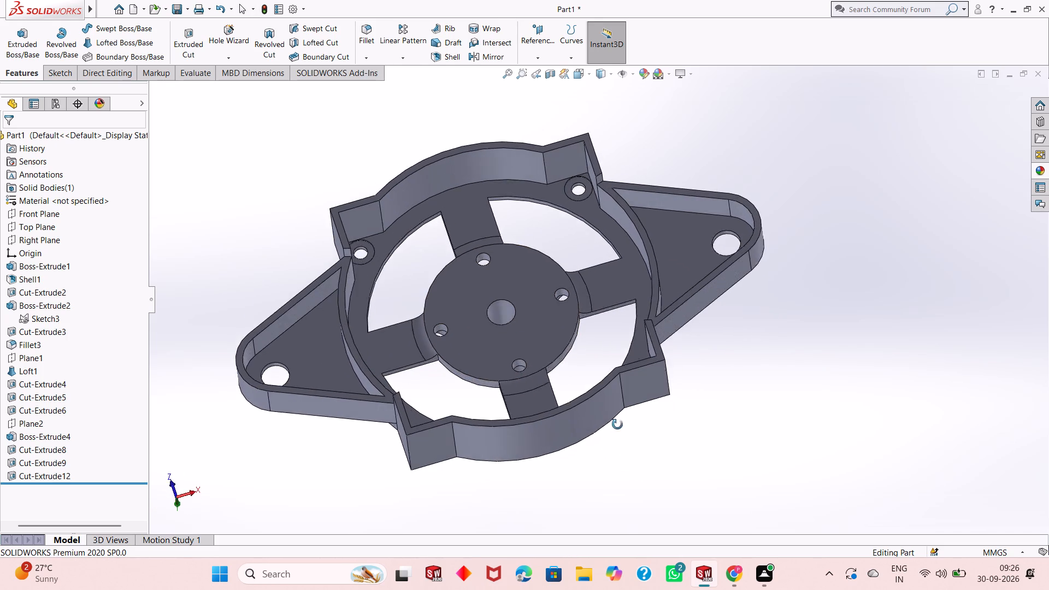
middle_drag(617, 424, 573, 166)
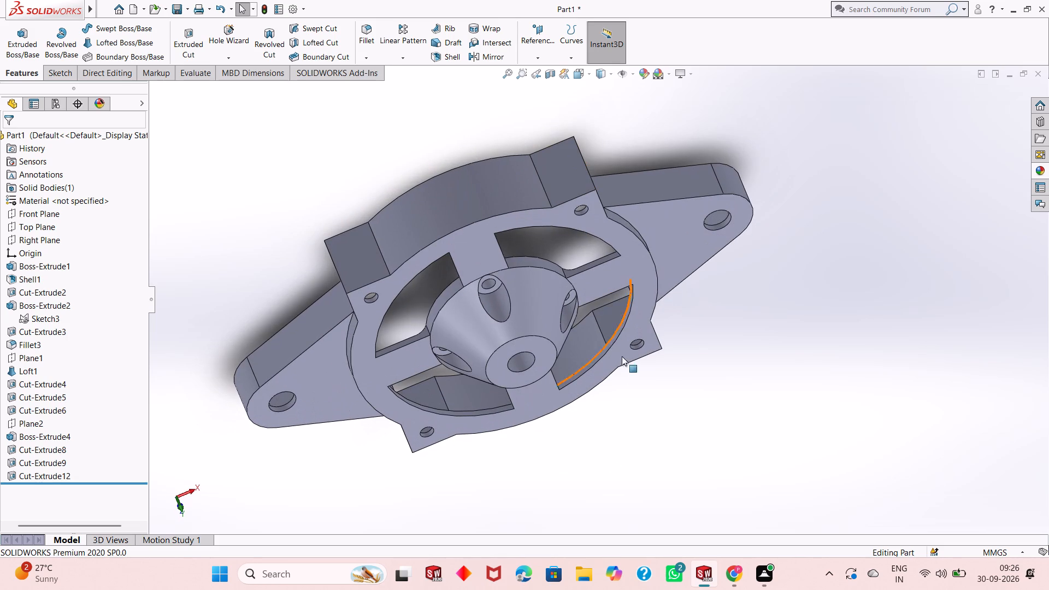
scroll(626, 370, down, 1)
middle_drag(624, 424, 598, 164)
scroll(580, 303, up, 3)
scroll(375, 353, down, 1)
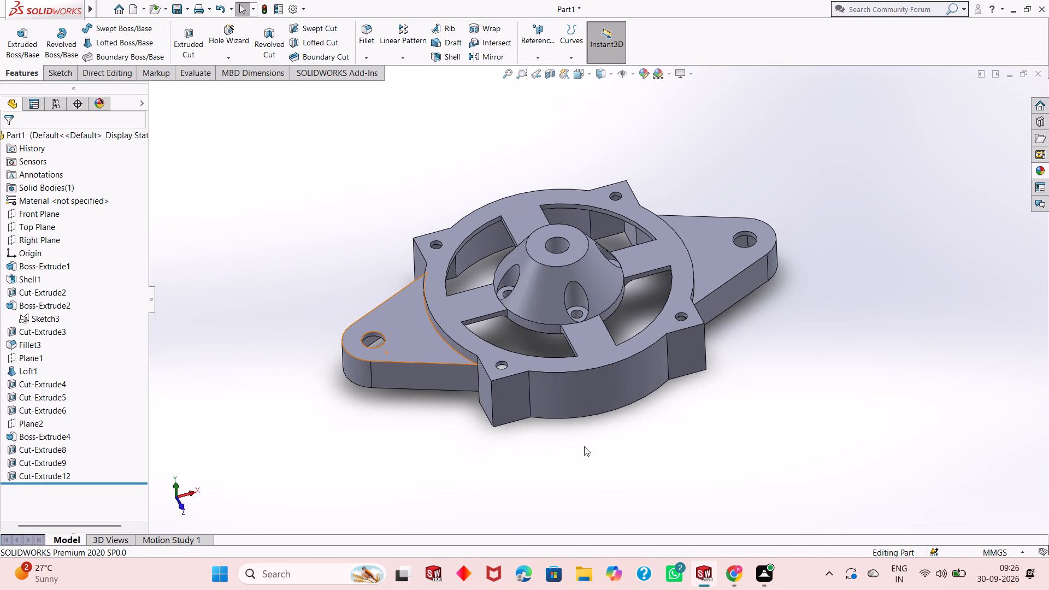
middle_drag(590, 446, 570, 149)
scroll(570, 170, down, 2)
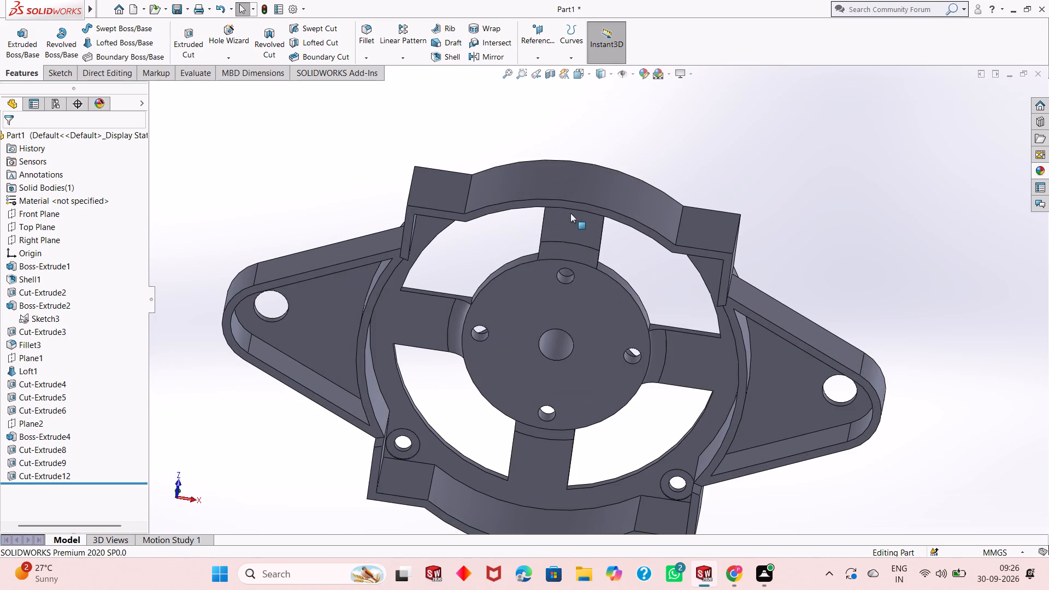
middle_drag(437, 377, 434, 352)
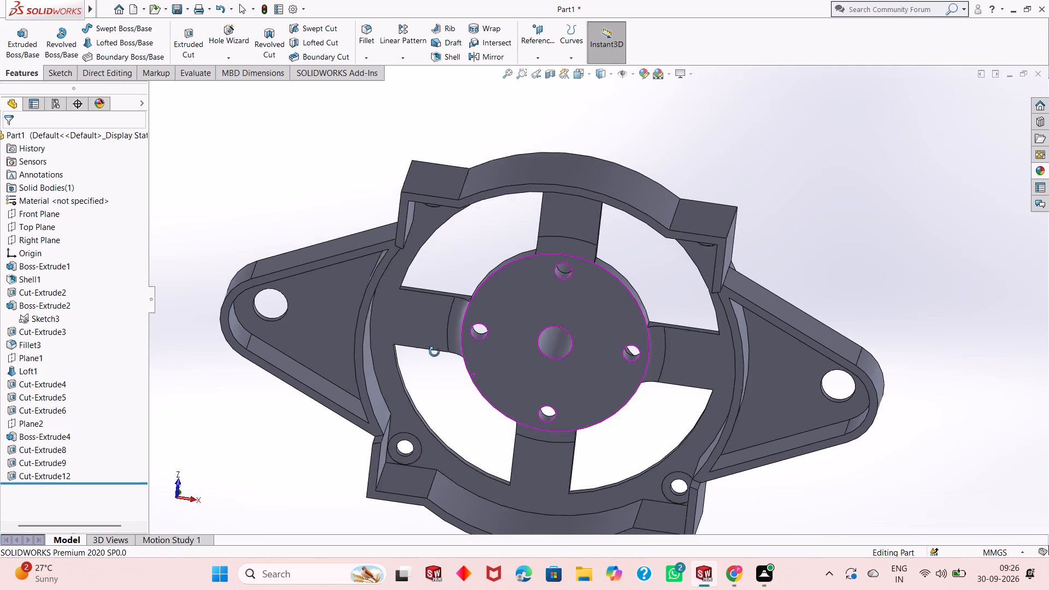
middle_drag(434, 352, 448, 229)
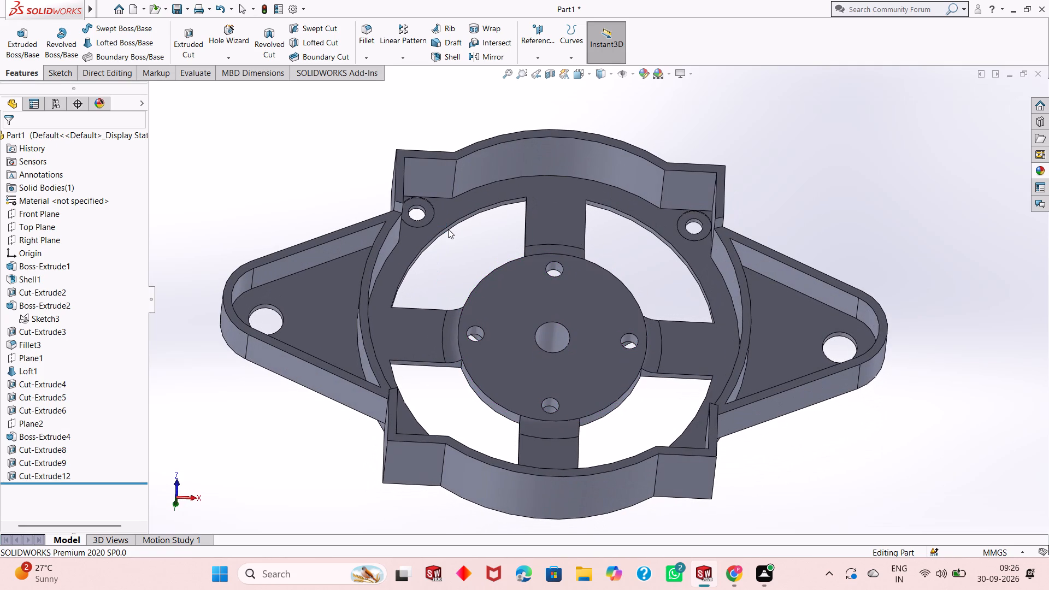
middle_drag(479, 245, 481, 320)
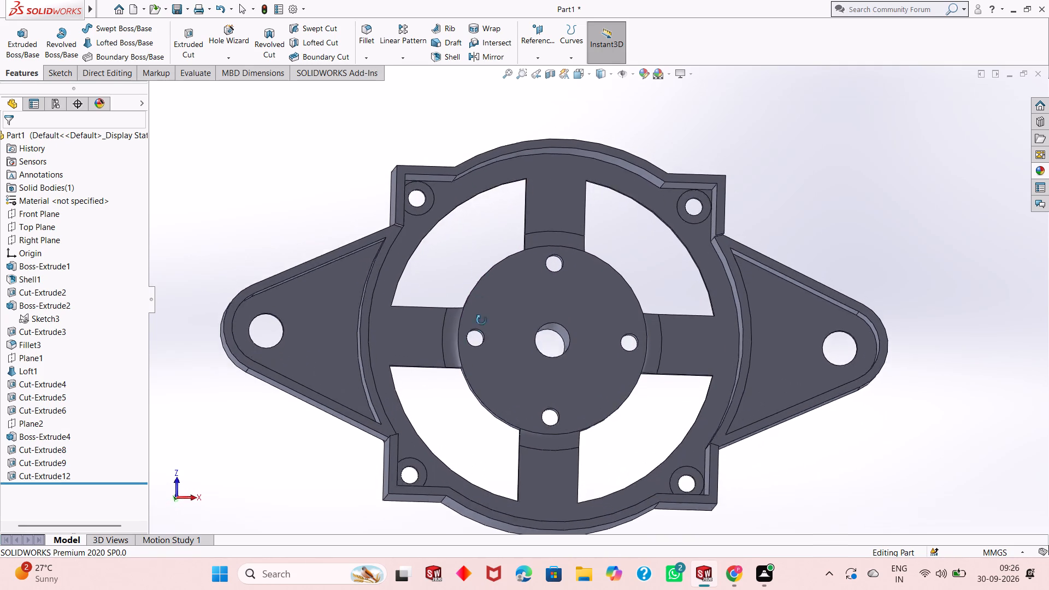
middle_drag(481, 320, 488, 374)
scroll(489, 347, up, 3)
middle_drag(623, 160, 623, 198)
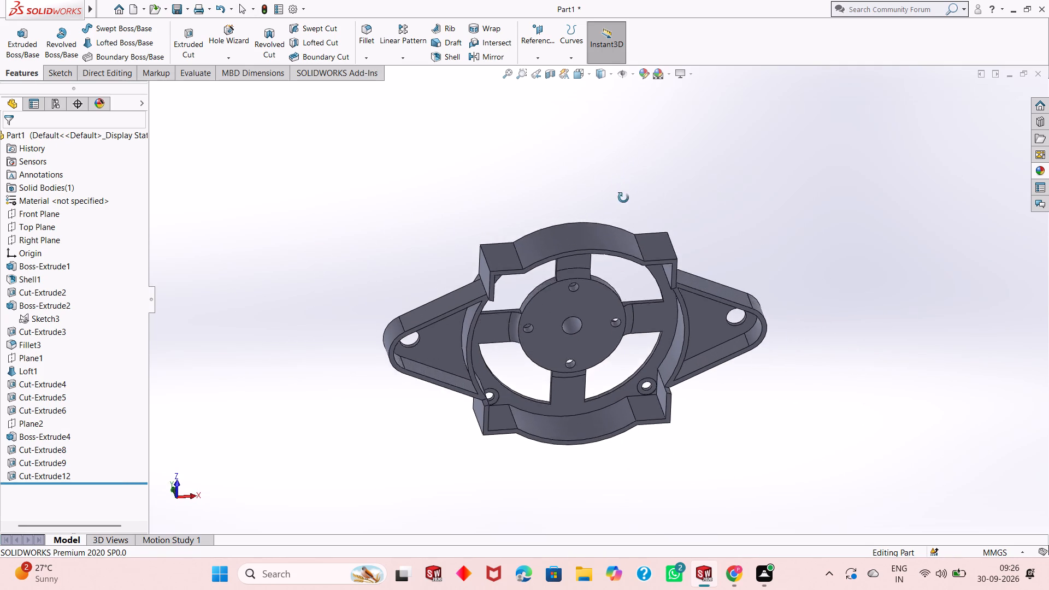
middle_drag(623, 198, 655, 464)
scroll(562, 299, down, 3)
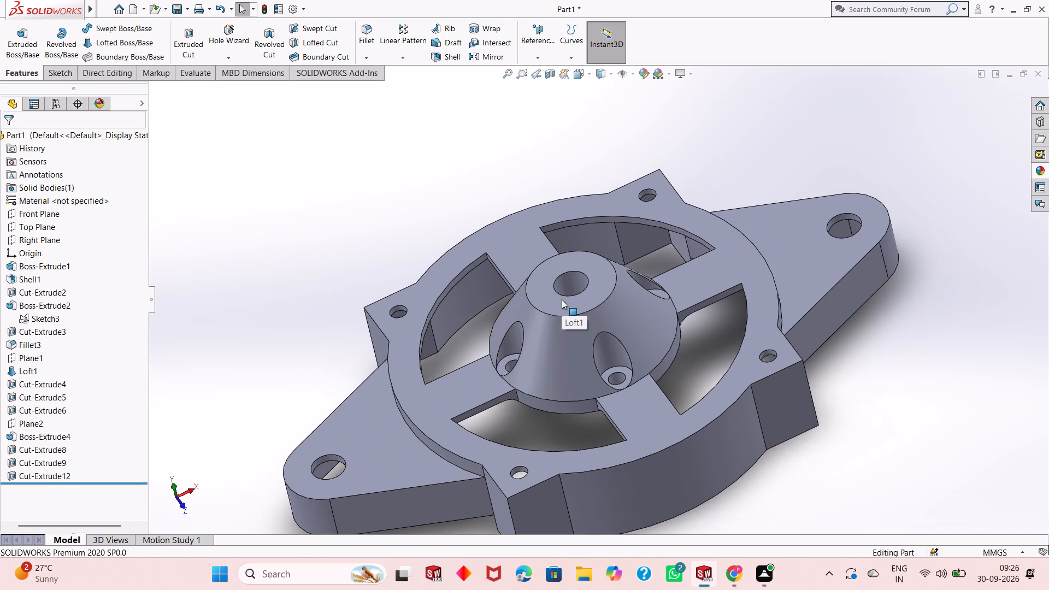
scroll(562, 299, up, 1)
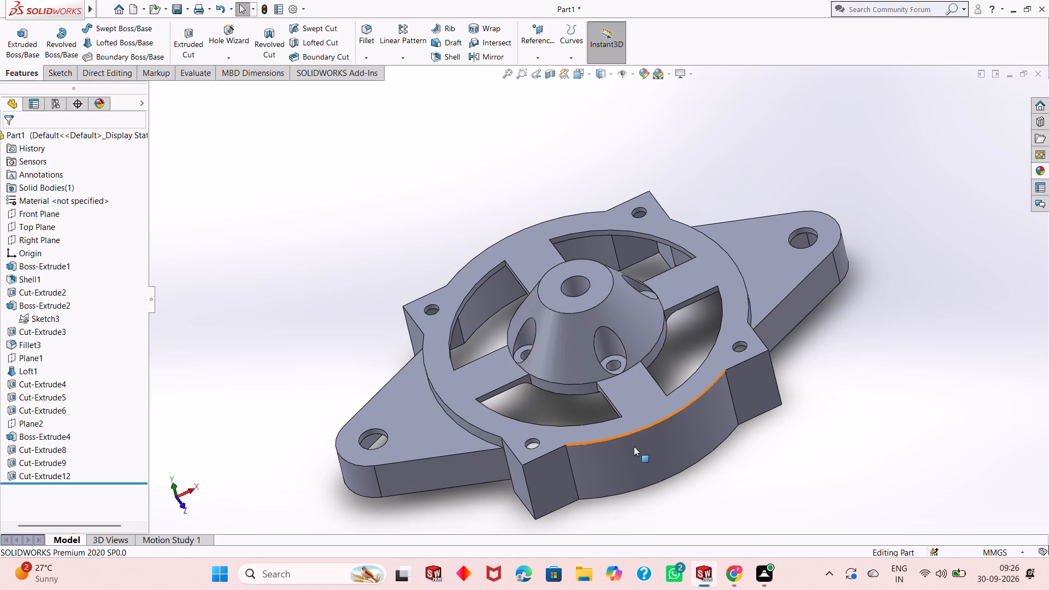
middle_drag(691, 494, 676, 410)
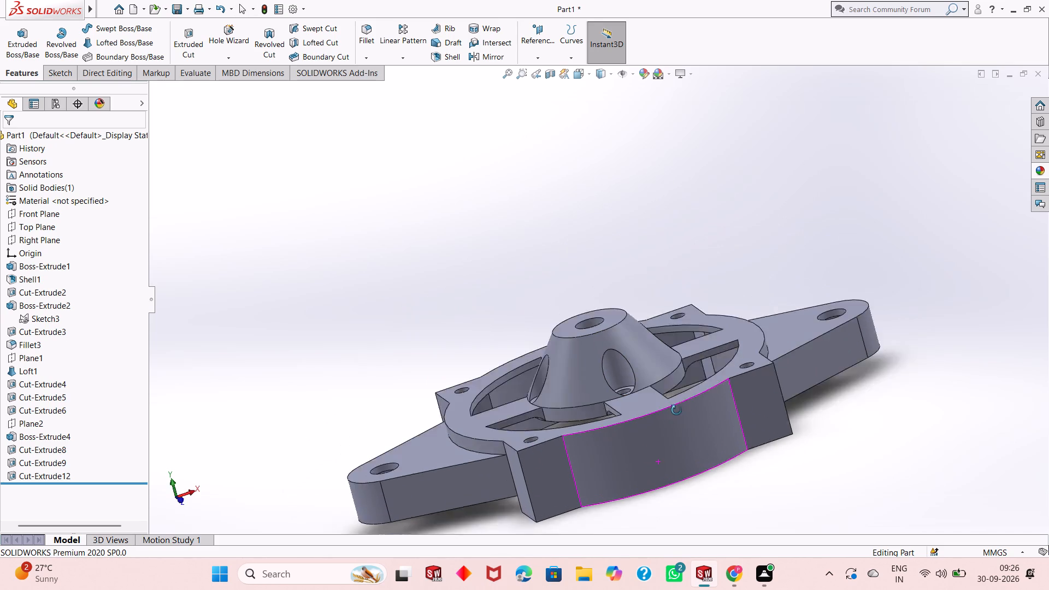
middle_drag(676, 410, 673, 390)
scroll(622, 377, up, 2)
scroll(669, 409, down, 2)
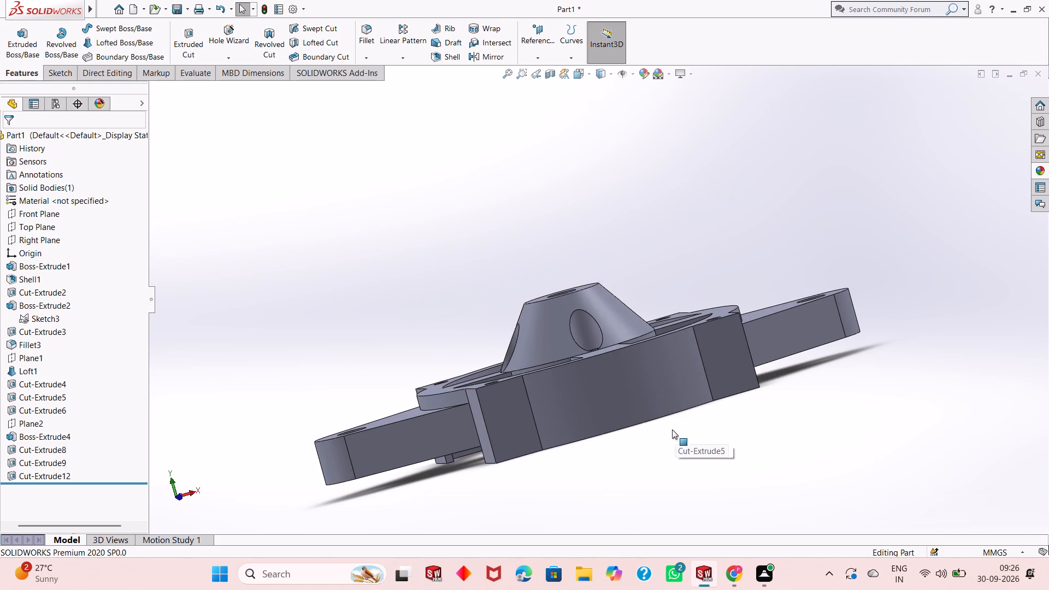
middle_drag(666, 435, 629, 315)
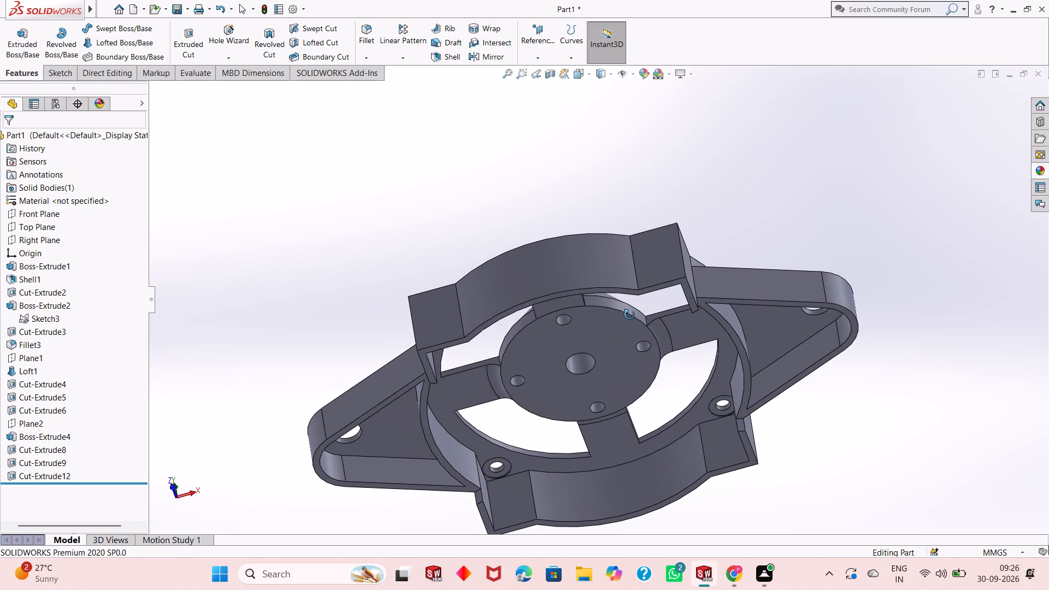
middle_drag(629, 315, 629, 255)
scroll(589, 339, up, 1)
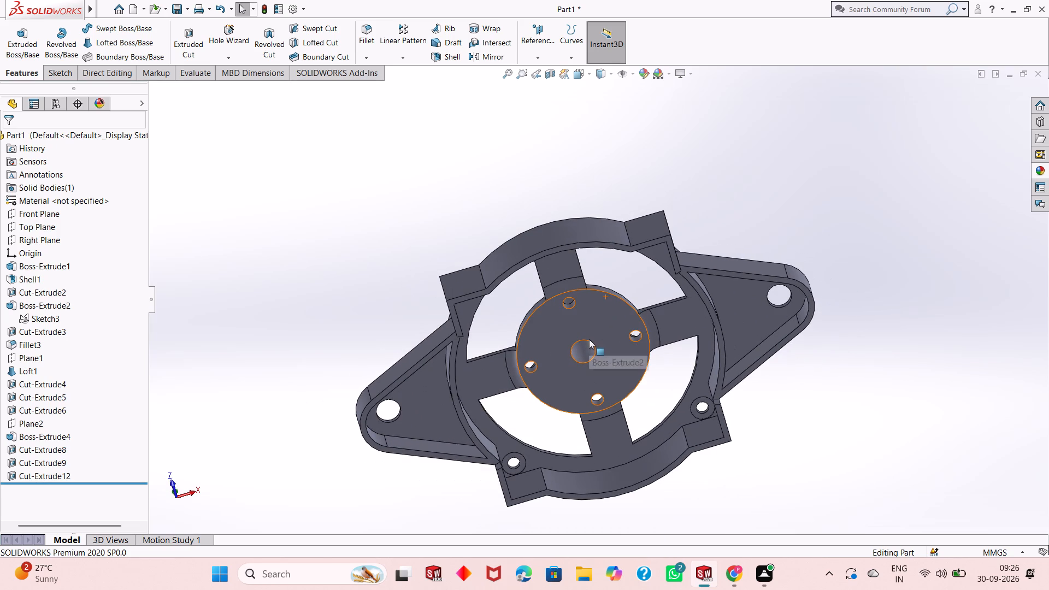
scroll(592, 319, down, 1)
scroll(592, 319, up, 2)
scroll(656, 471, down, 2)
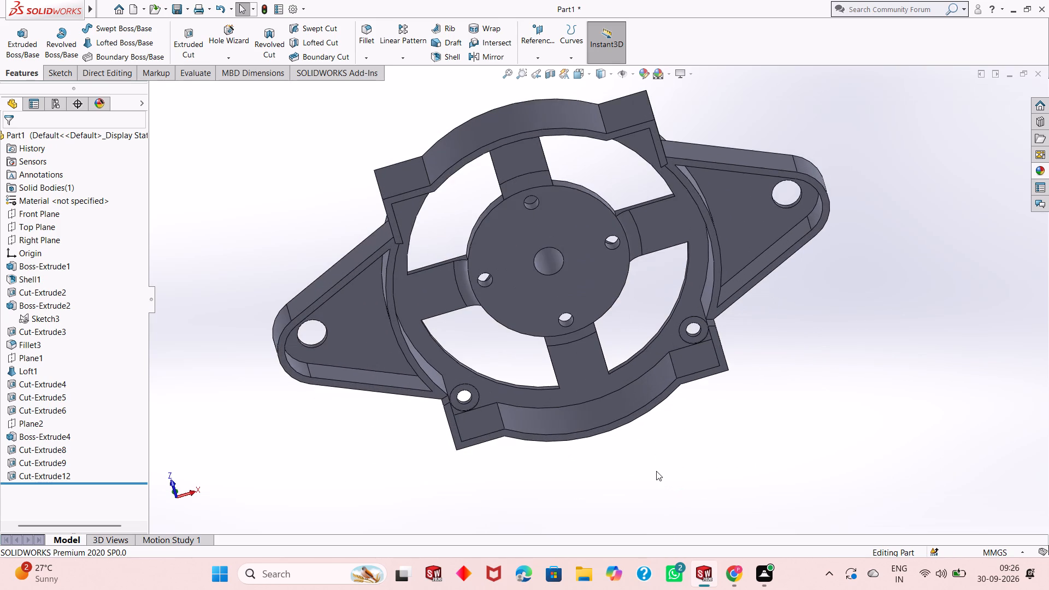
scroll(652, 467, up, 1)
scroll(529, 163, down, 1)
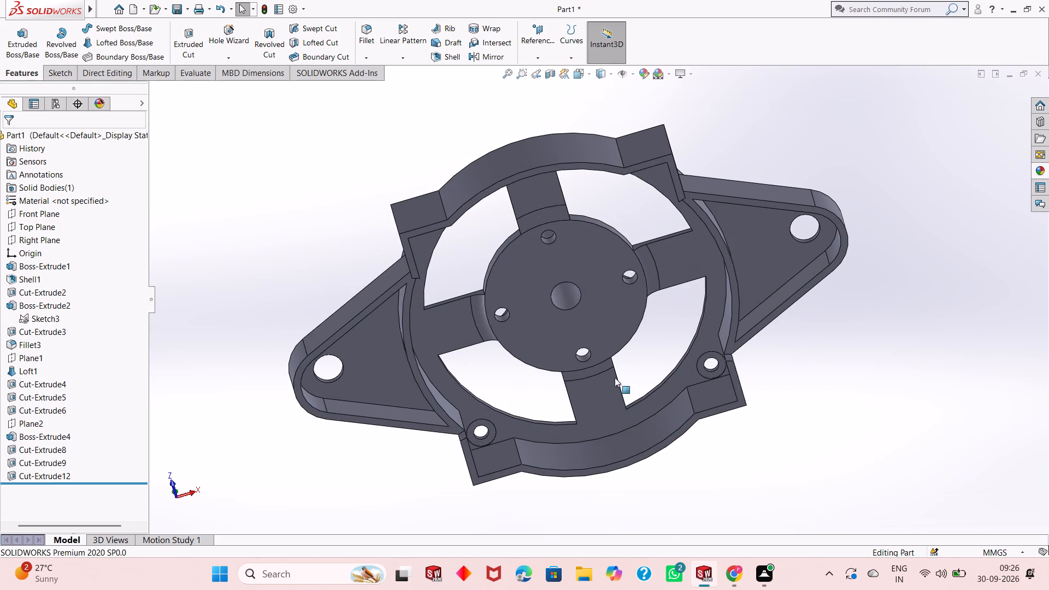
middle_drag(687, 474, 685, 255)
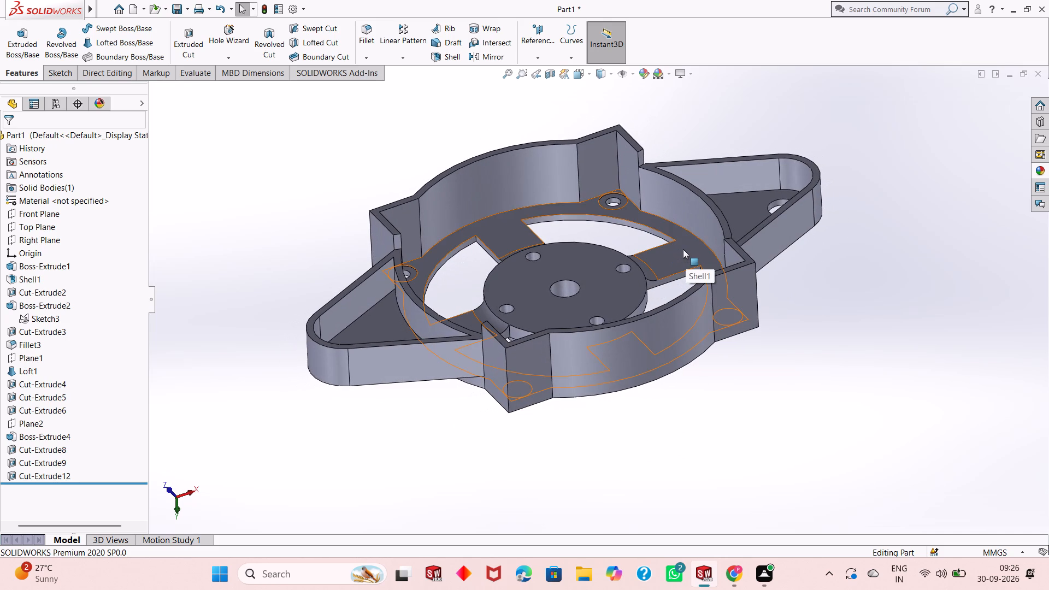
middle_drag(631, 242, 663, 367)
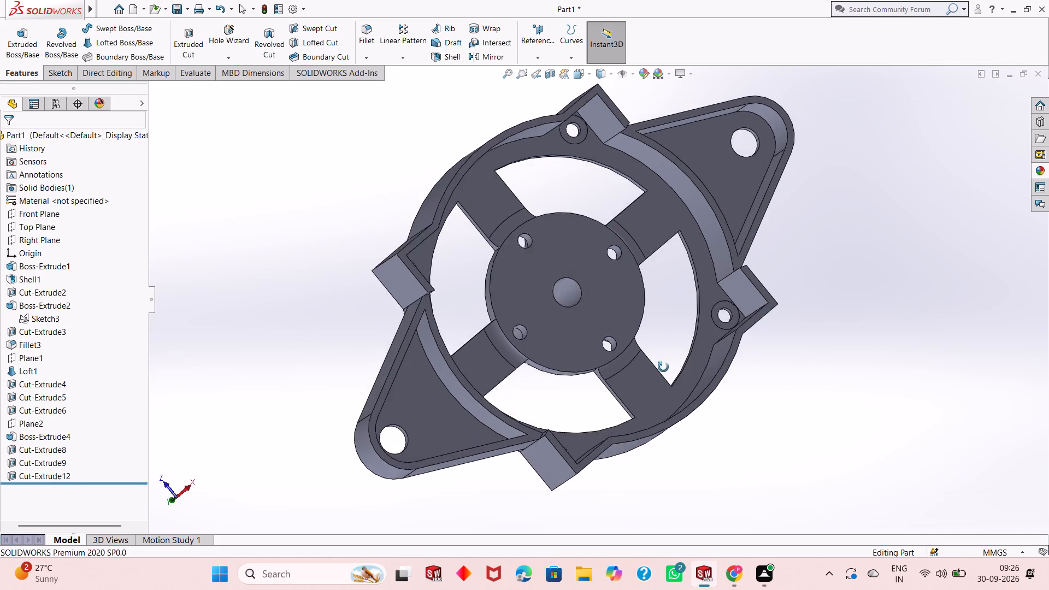
middle_drag(663, 367, 859, 197)
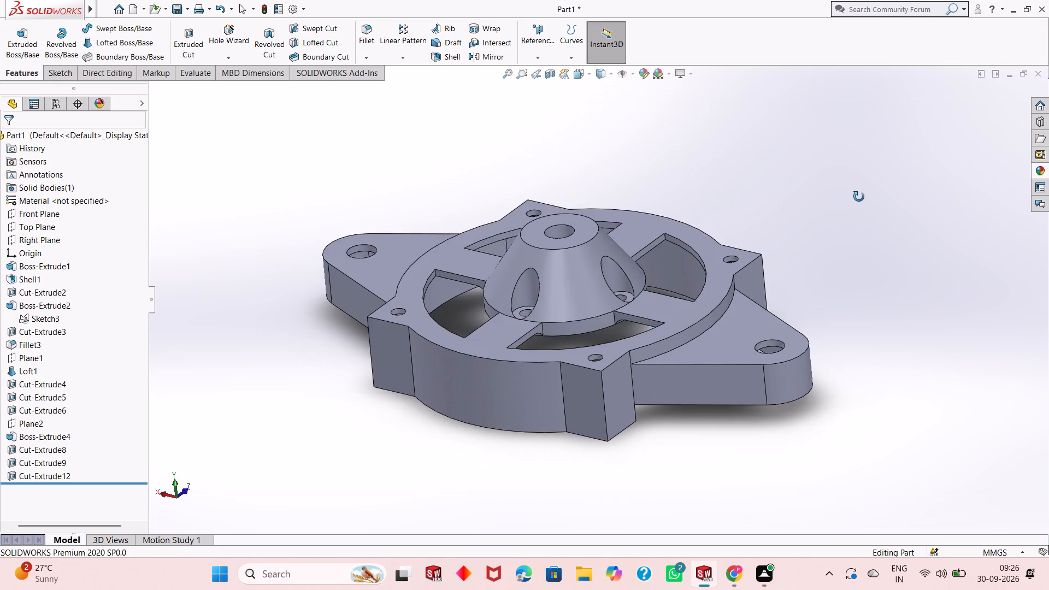
middle_drag(859, 197, 665, 323)
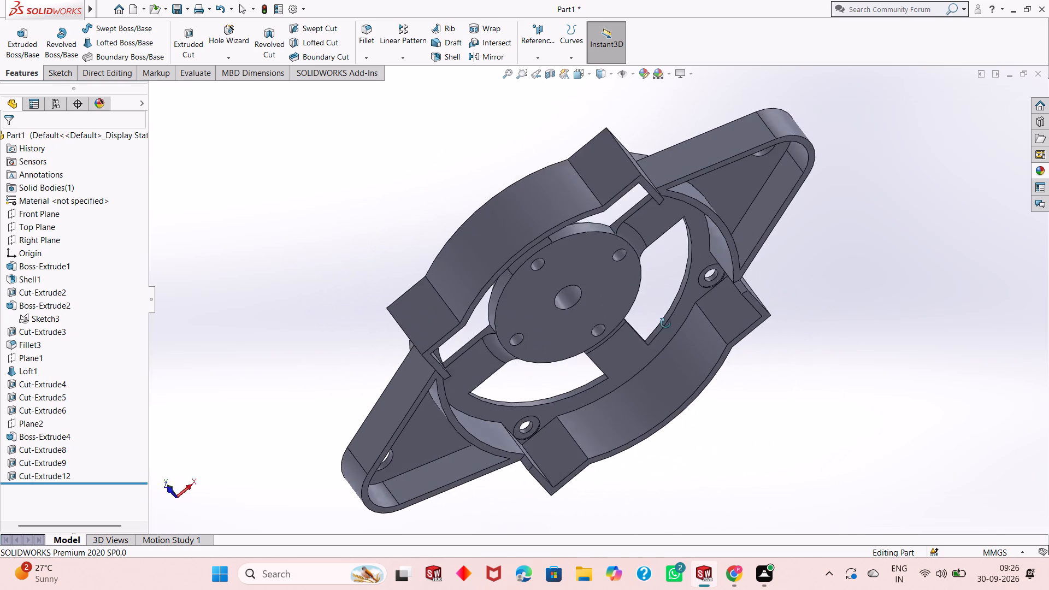
middle_drag(665, 323, 664, 284)
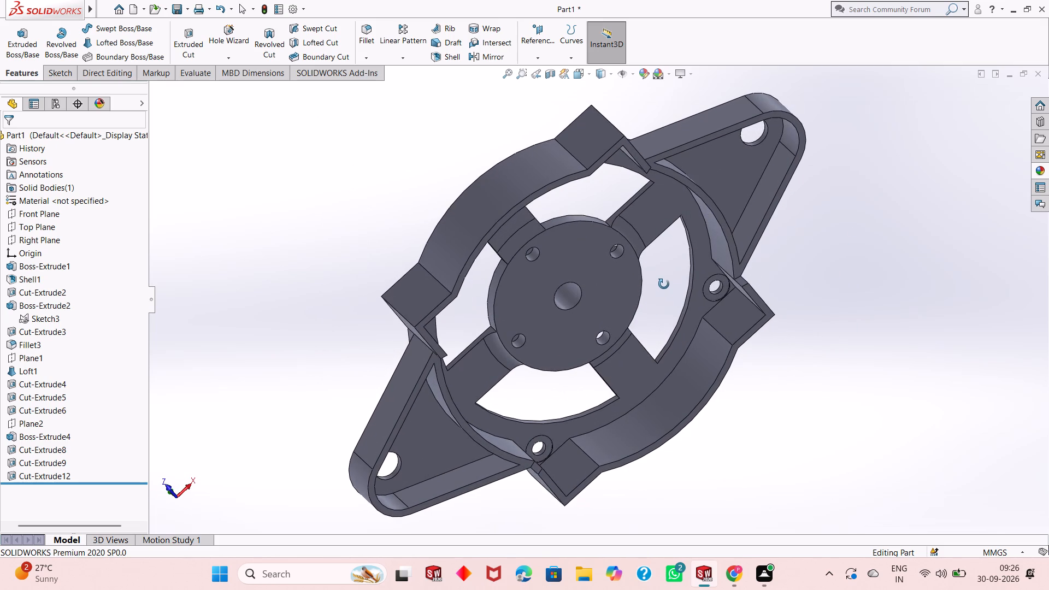
middle_drag(664, 284, 640, 255)
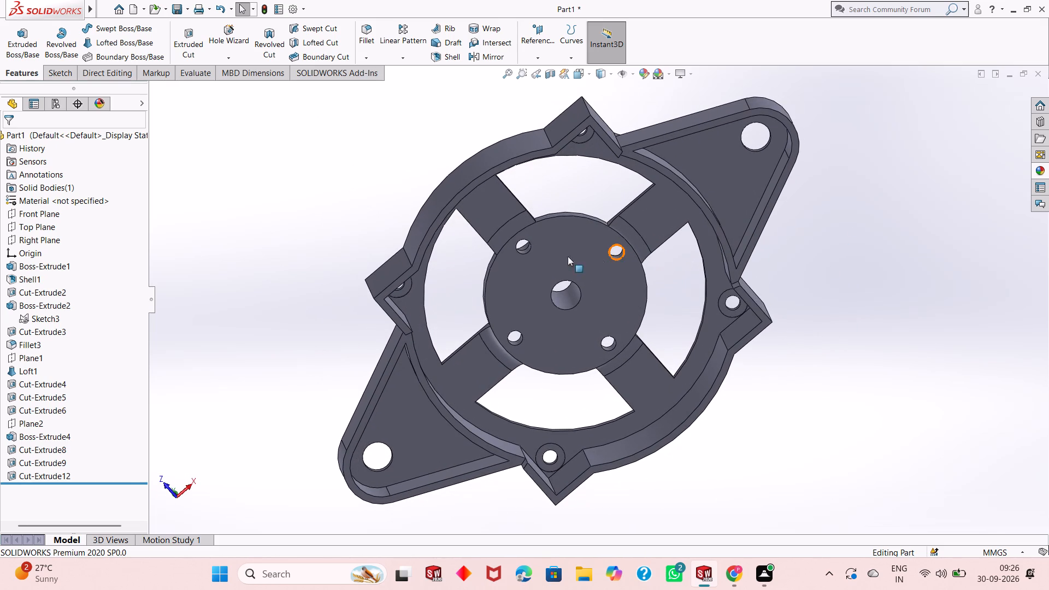
Inspect the part from the hub side and edges, checking the conical hub, its recessed holes, the spokes and both lugs.
middle_drag(388, 198, 521, 205)
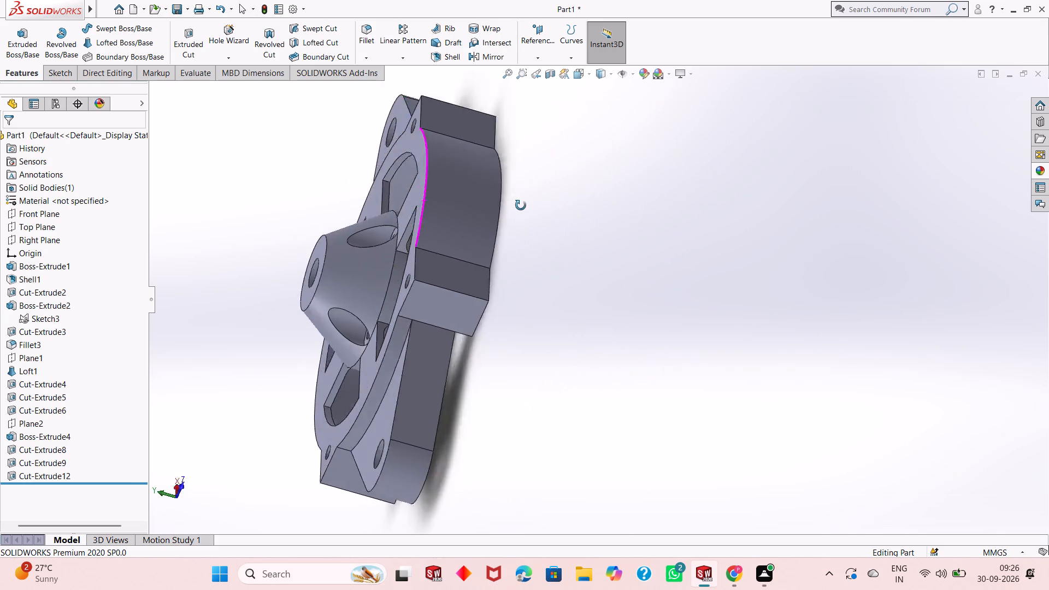
middle_drag(521, 205, 525, 205)
scroll(342, 333, up, 1)
scroll(237, 245, down, 2)
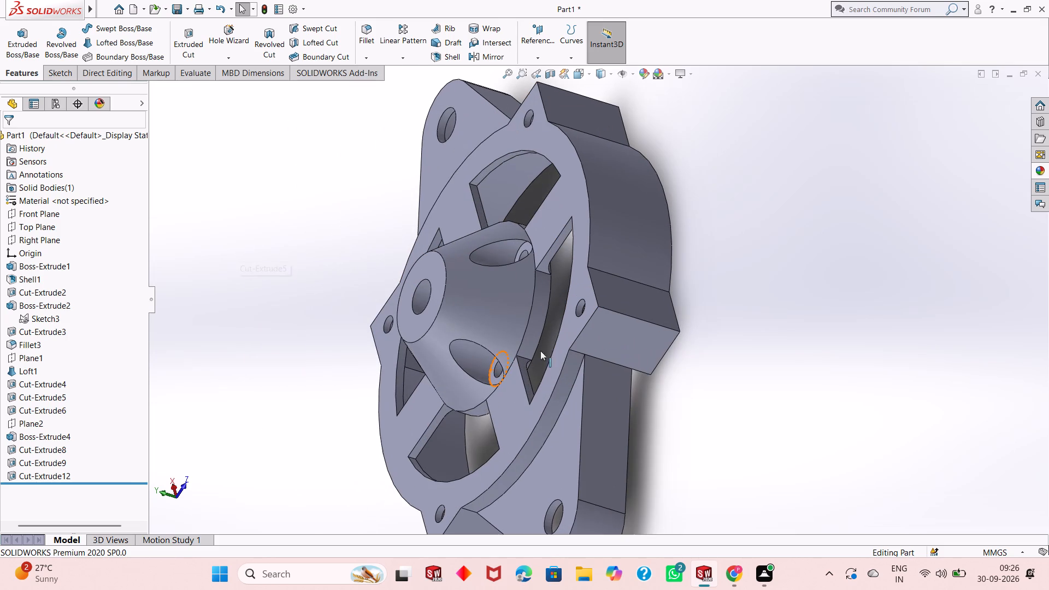
scroll(585, 356, up, 1)
middle_drag(690, 405, 691, 371)
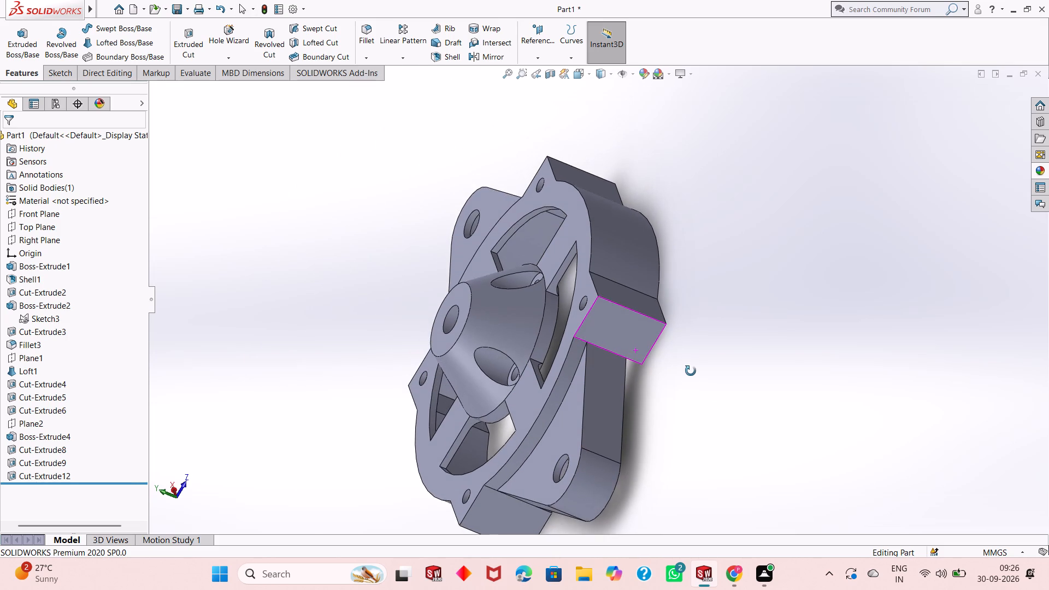
middle_drag(691, 371, 691, 369)
scroll(659, 390, up, 2)
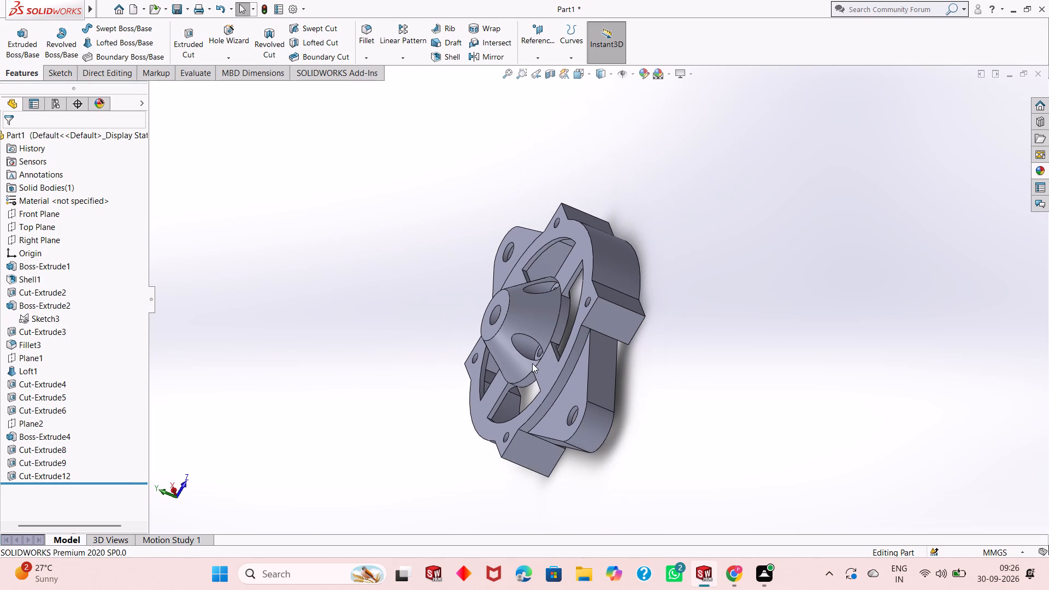
scroll(532, 363, down, 1)
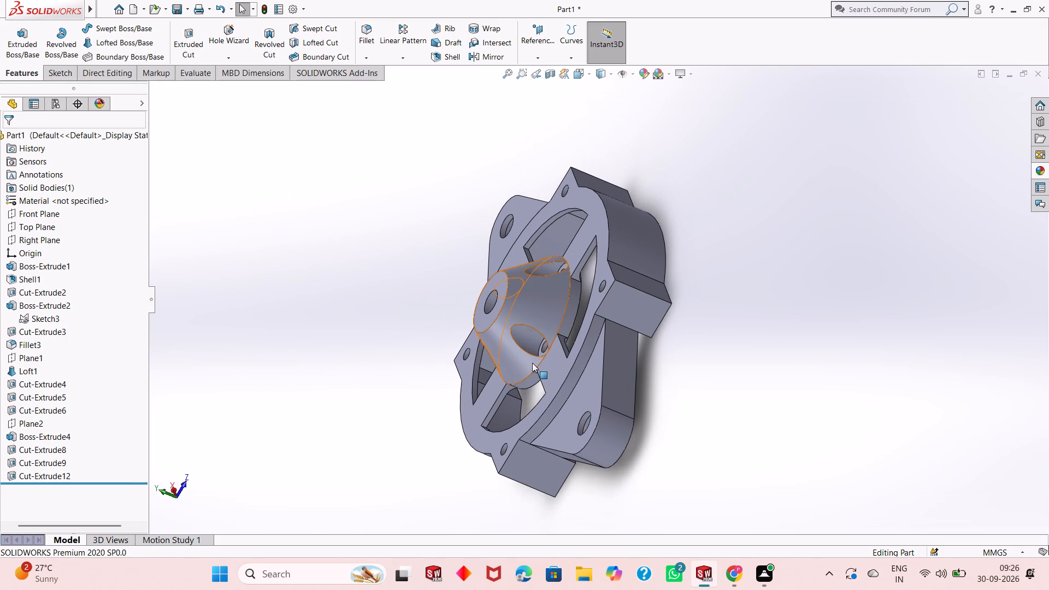
middle_drag(662, 390, 664, 389)
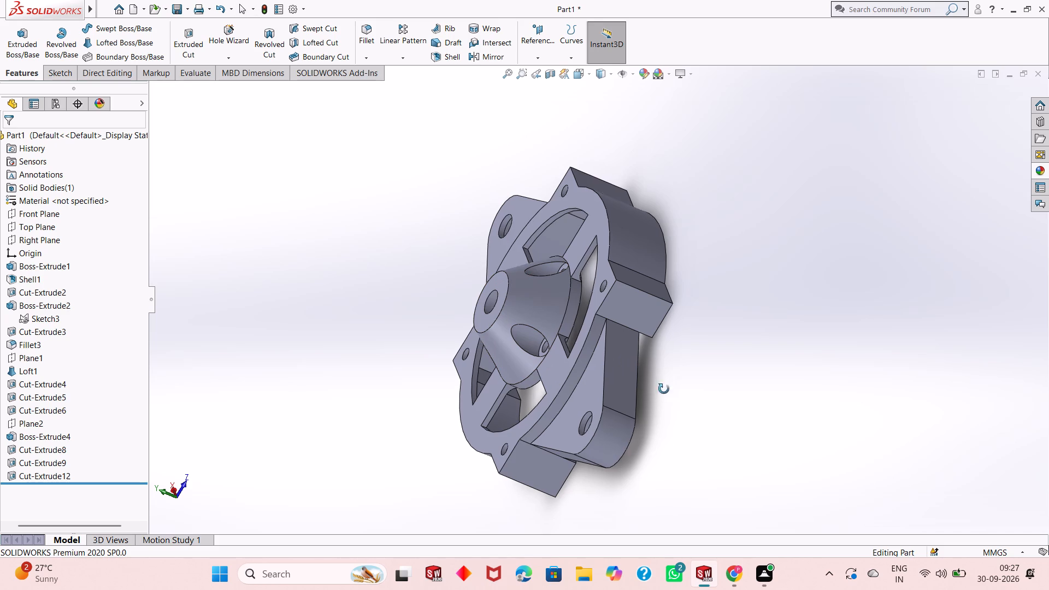
middle_drag(664, 389, 786, 286)
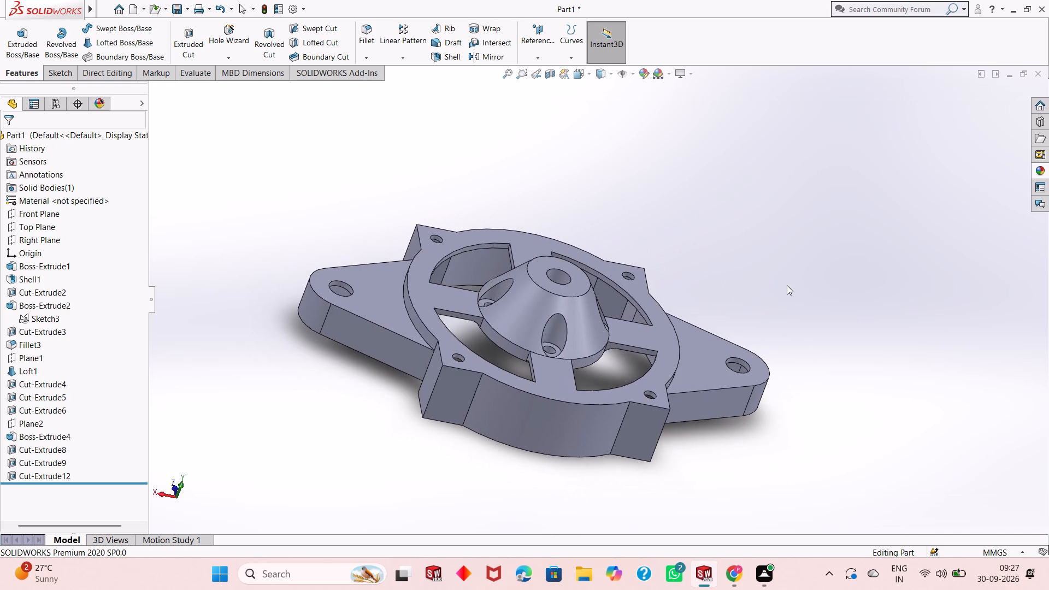
middle_drag(480, 452, 505, 396)
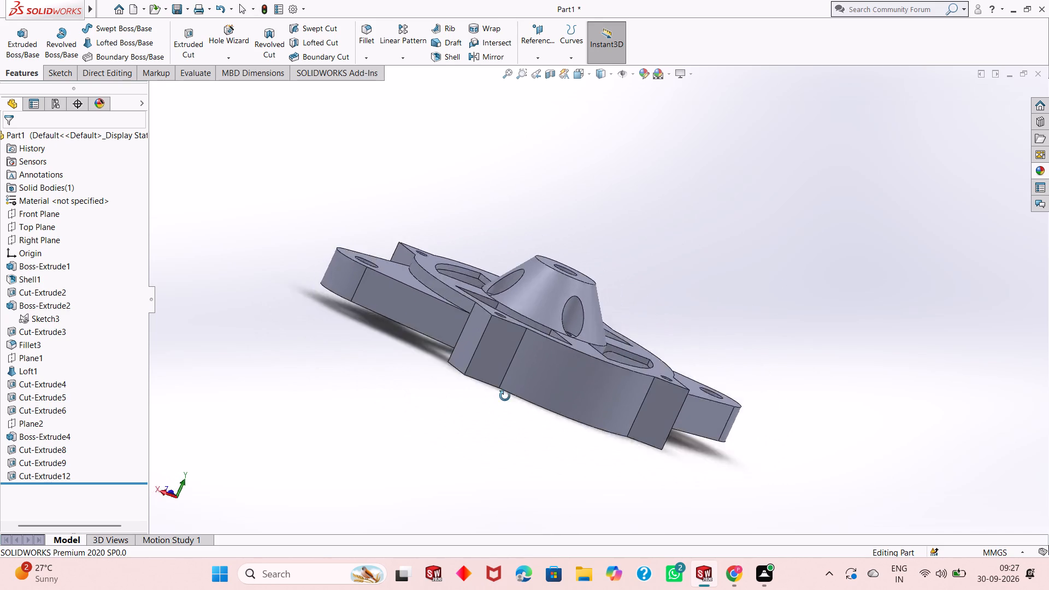
middle_drag(505, 396, 559, 292)
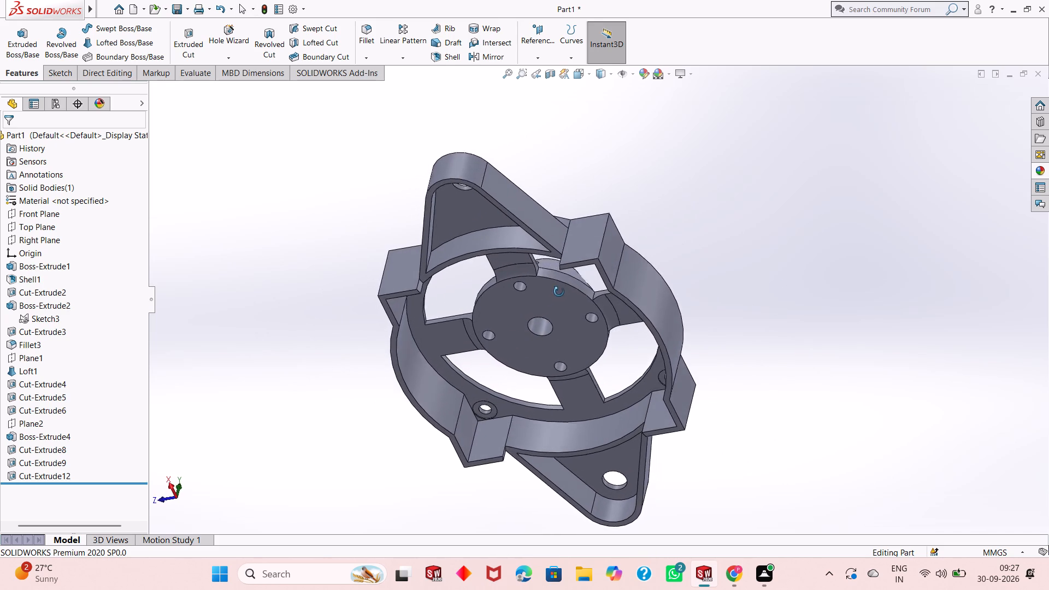
middle_drag(559, 292, 549, 314)
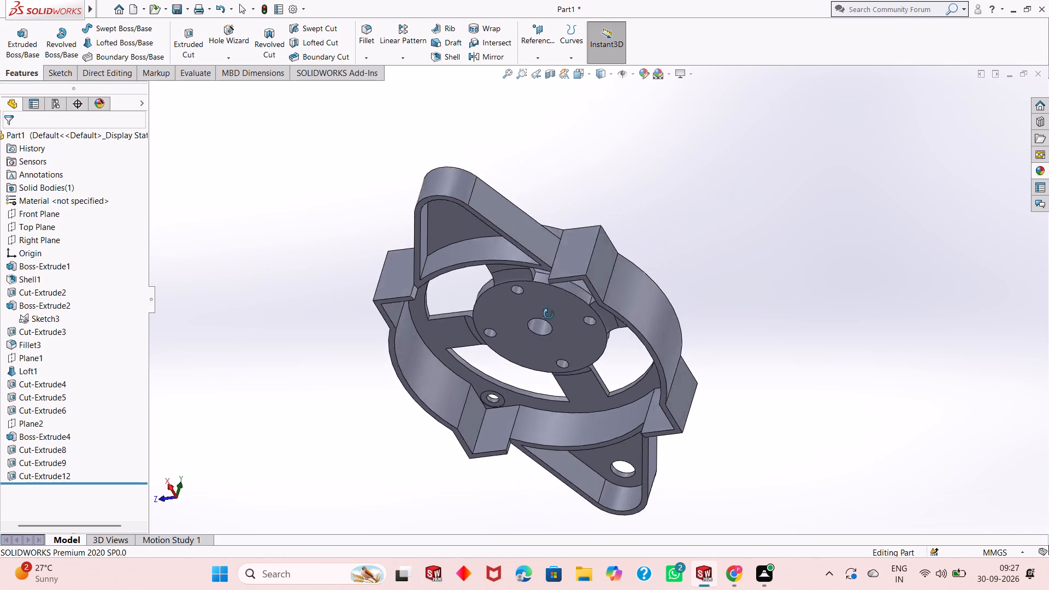
middle_drag(549, 314, 480, 461)
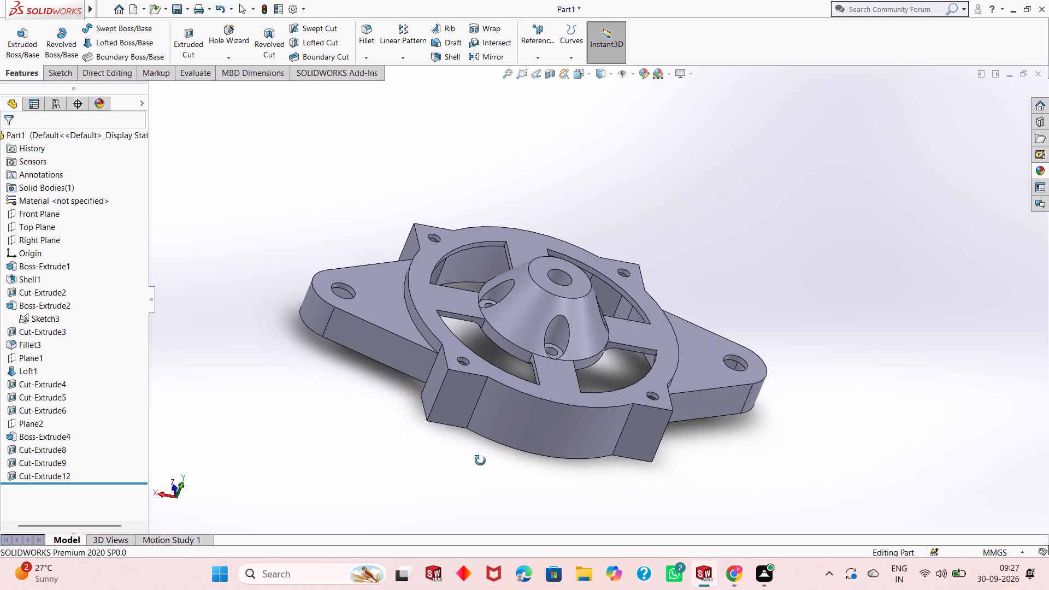
middle_drag(480, 461, 480, 462)
scroll(498, 326, down, 2)
middle_drag(518, 382, 517, 383)
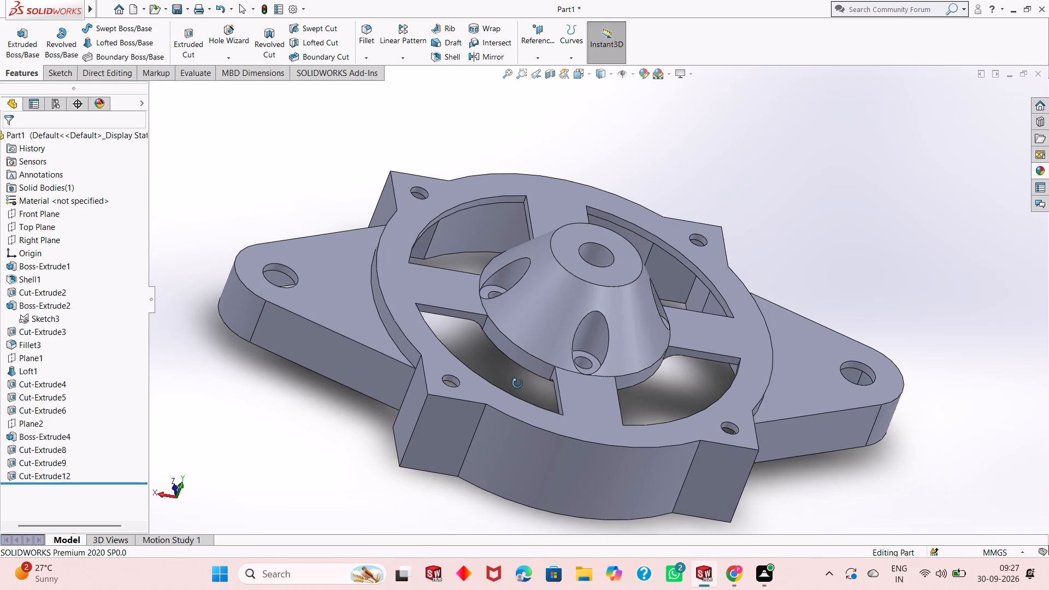
middle_drag(517, 383, 458, 412)
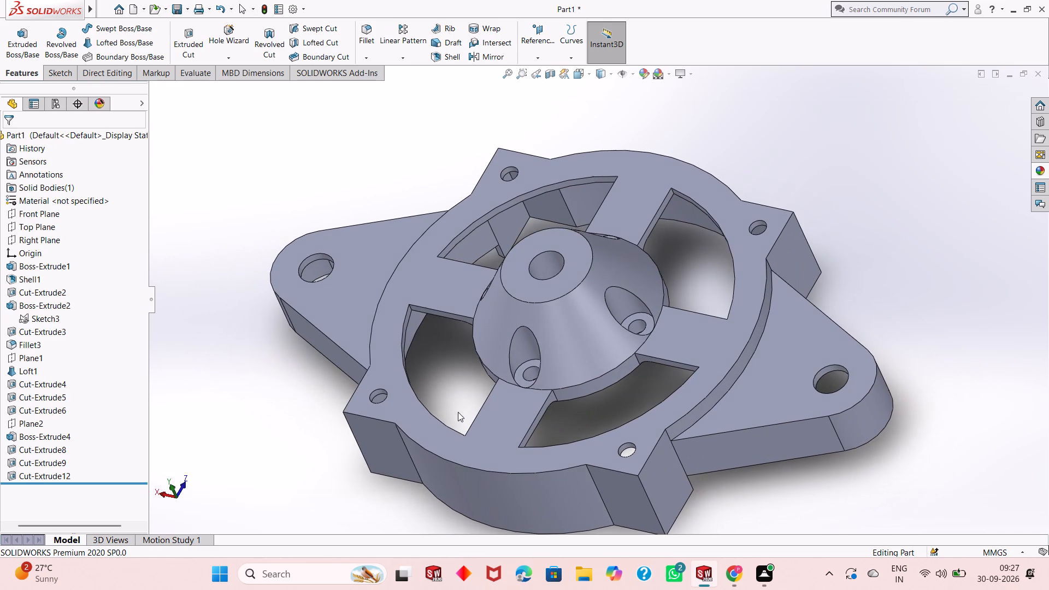
scroll(481, 369, up, 2)
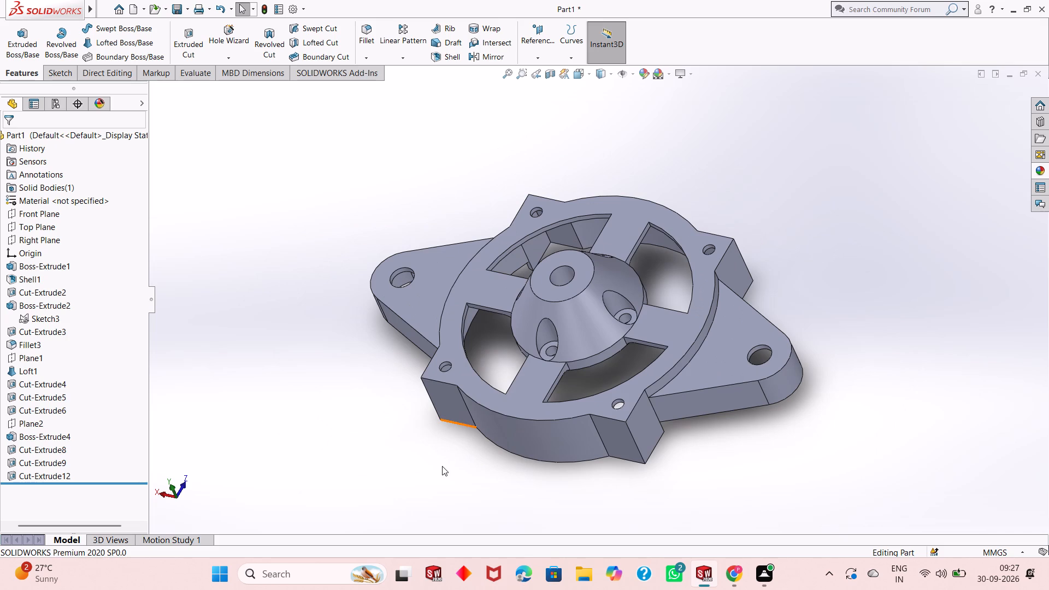
middle_drag(442, 469, 509, 282)
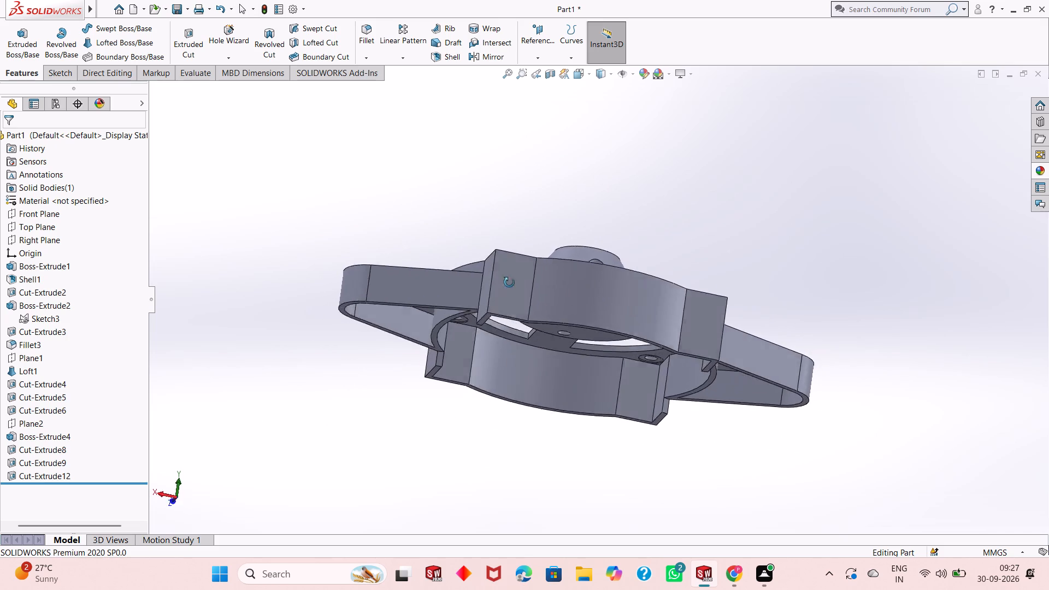
middle_drag(509, 282, 505, 503)
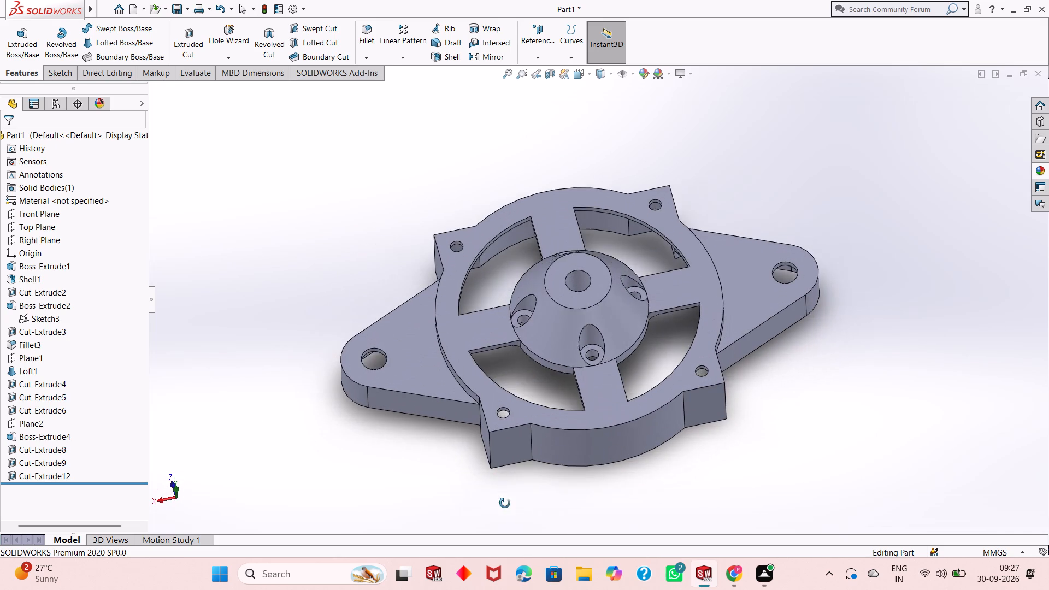
middle_drag(505, 503, 505, 504)
scroll(580, 283, down, 3)
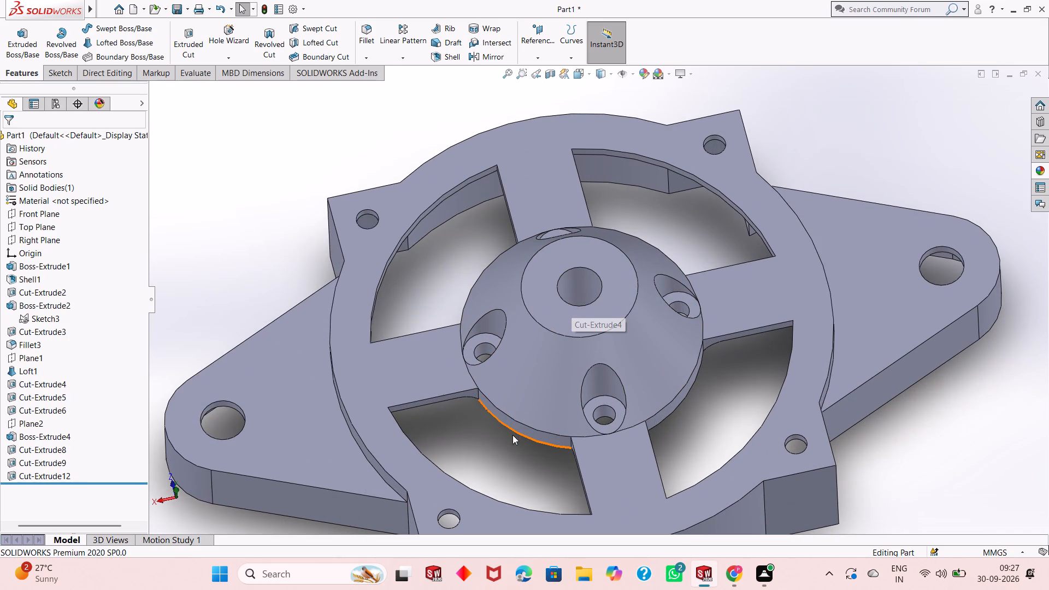
middle_drag(499, 465, 514, 390)
scroll(515, 388, up, 4)
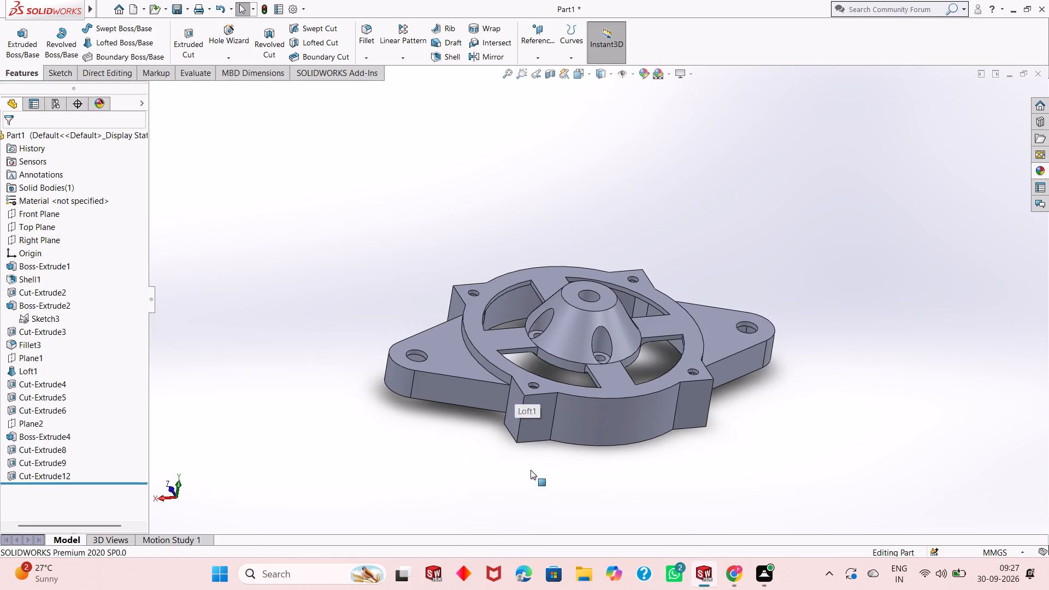
Inspect the open side, checking the hub's flat face, the spokes, the lug pockets and the lowered rims beside the lugs.
middle_drag(581, 467, 599, 203)
scroll(548, 296, down, 2)
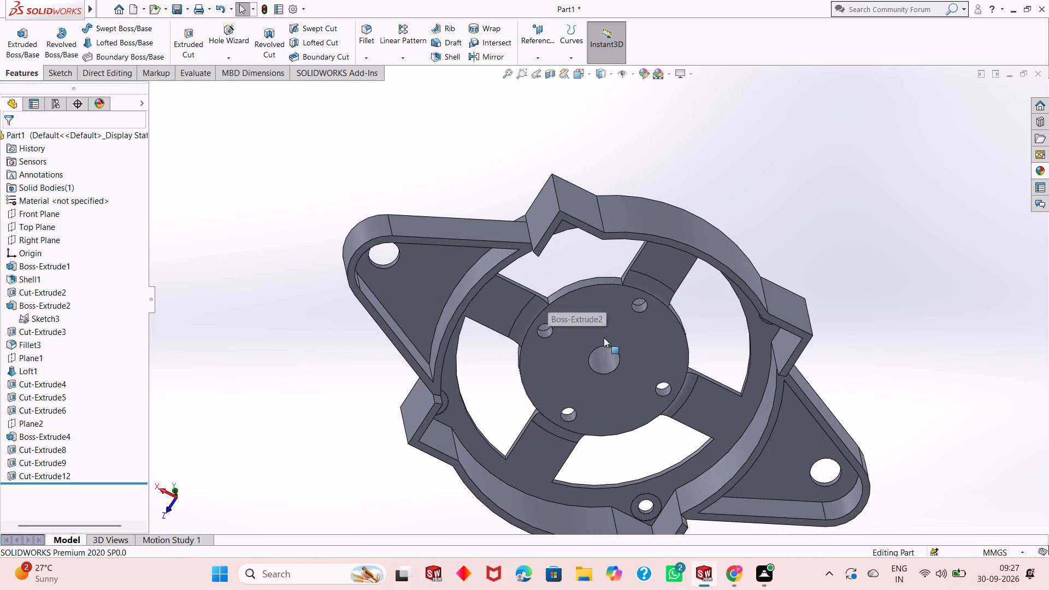
scroll(604, 338, up, 2)
scroll(751, 333, down, 1)
scroll(516, 334, down, 2)
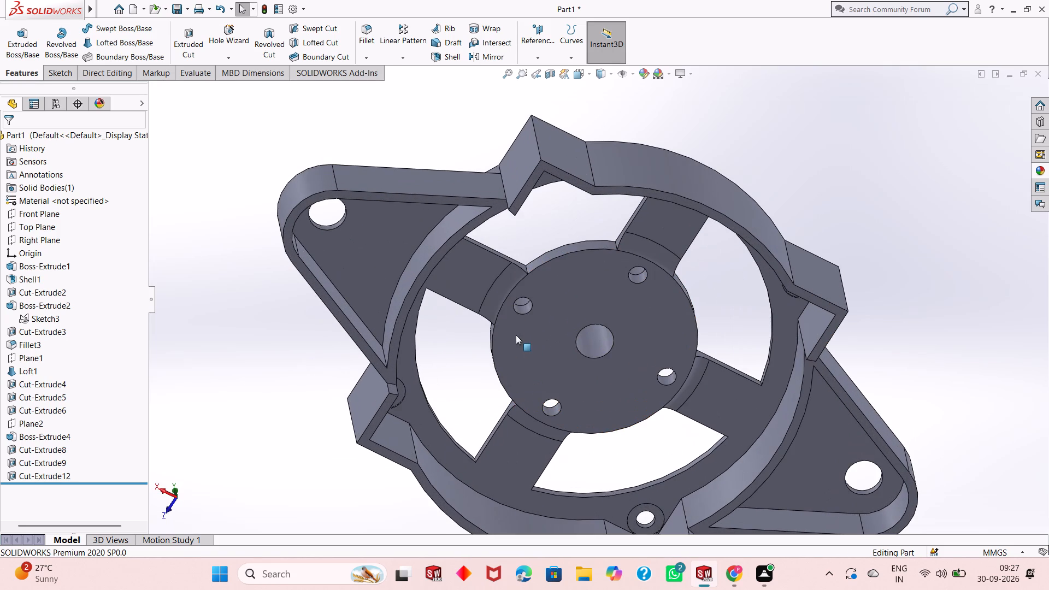
middle_drag(561, 335, 565, 252)
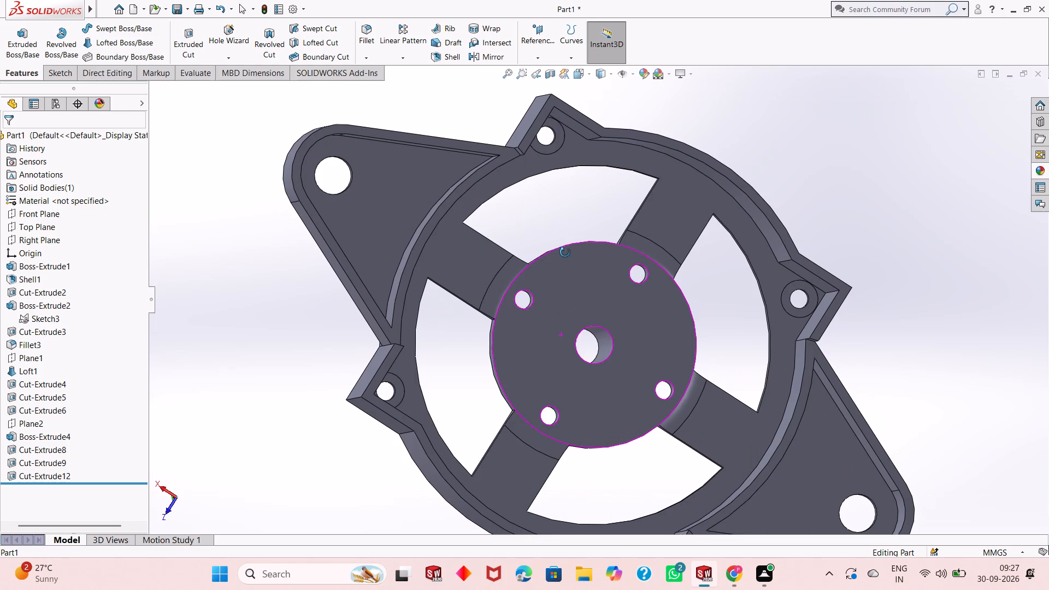
middle_drag(565, 252, 610, 261)
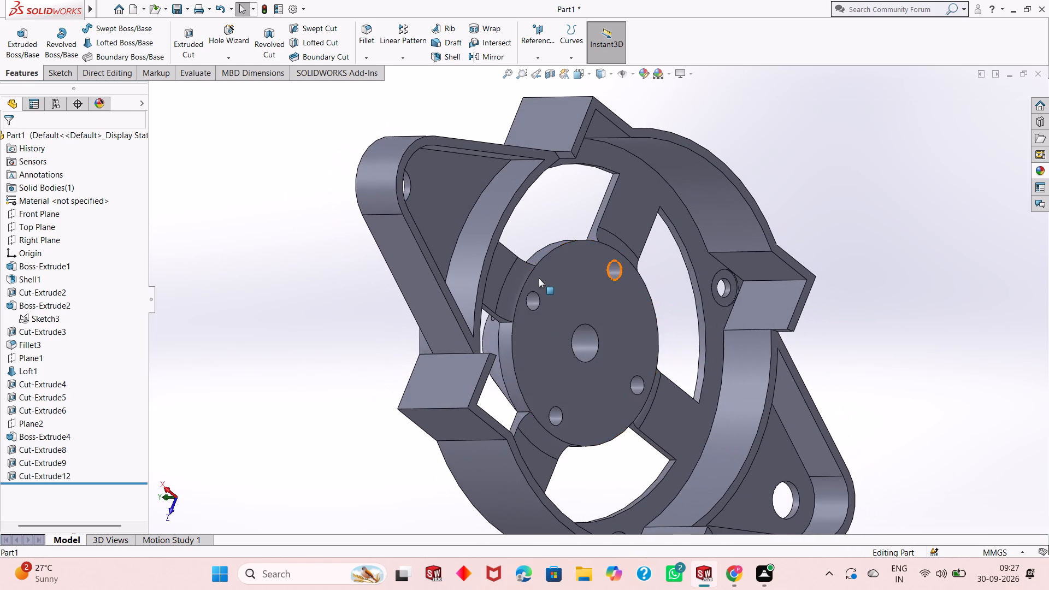
scroll(538, 279, up, 1)
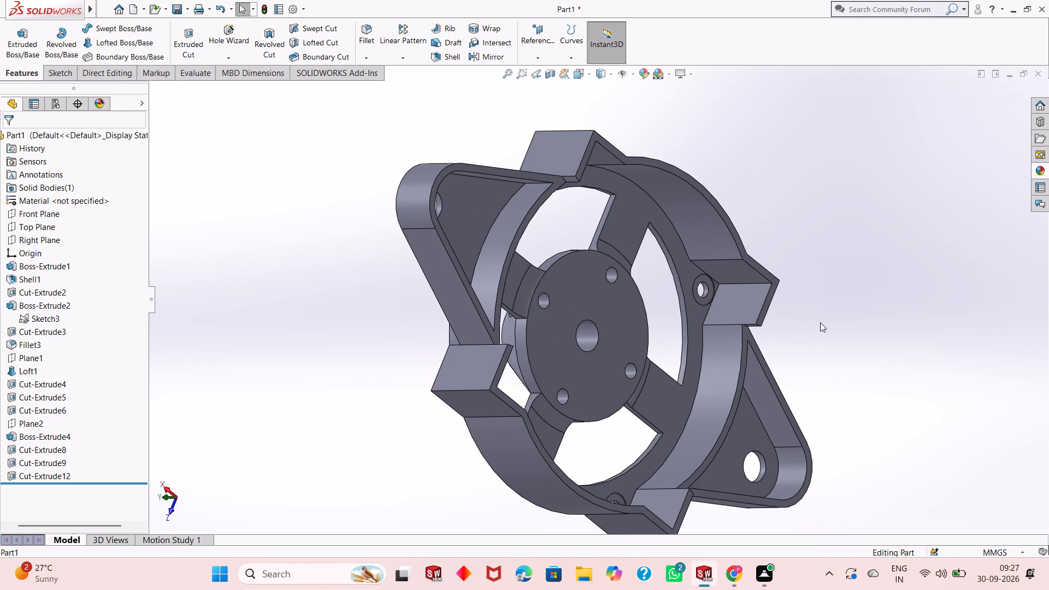
middle_drag(803, 351, 788, 349)
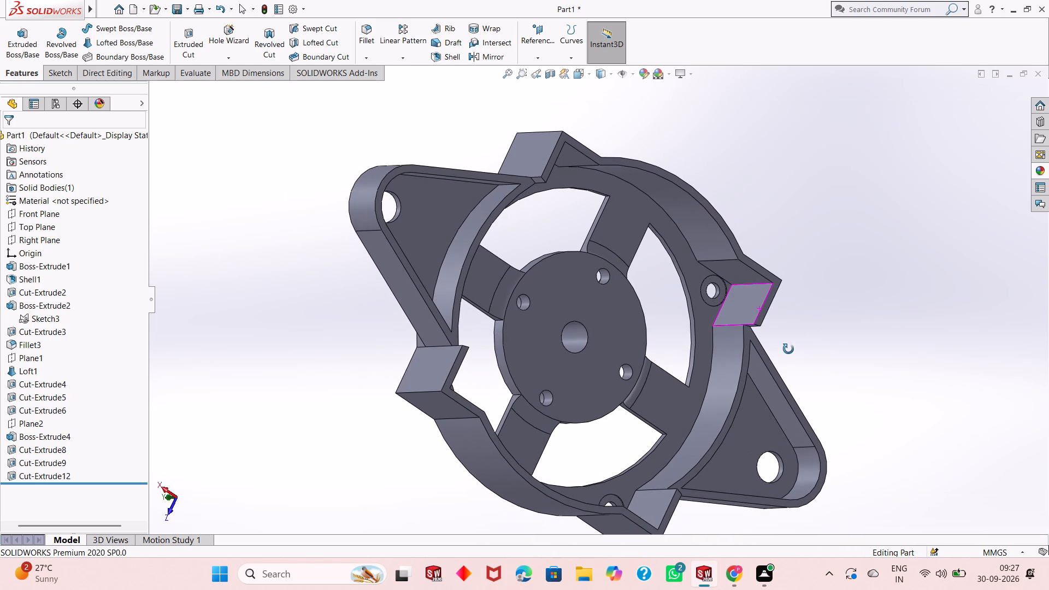
middle_drag(788, 349, 734, 325)
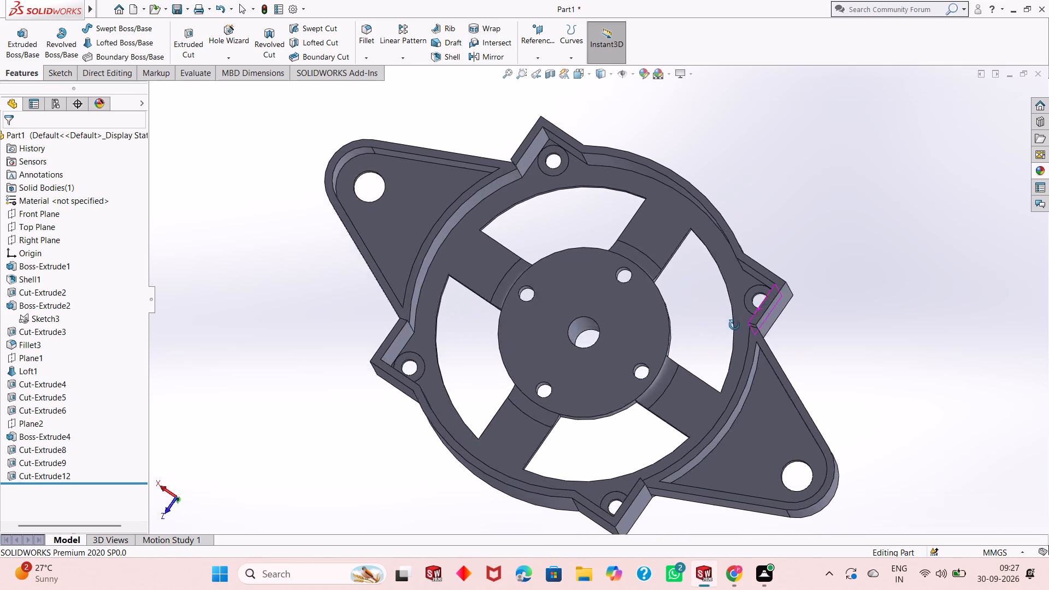
Examine one corner boss on the open side up close, checking its screw hole, shallow circular recess and surrounding walls.
middle_drag(734, 325, 699, 328)
scroll(545, 376, down, 6)
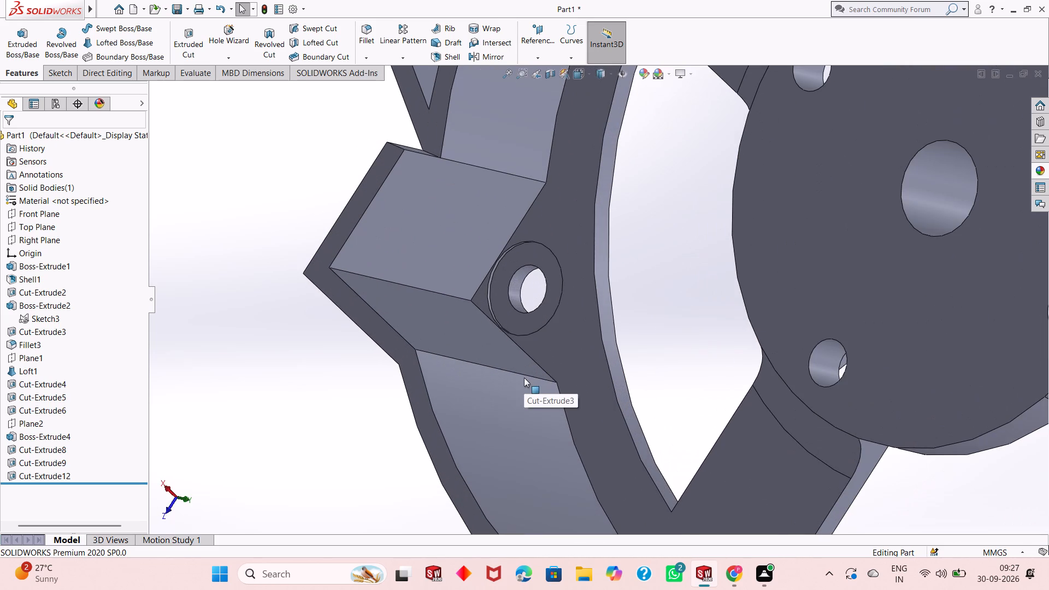
scroll(492, 323, down, 3)
scroll(544, 309, down, 2)
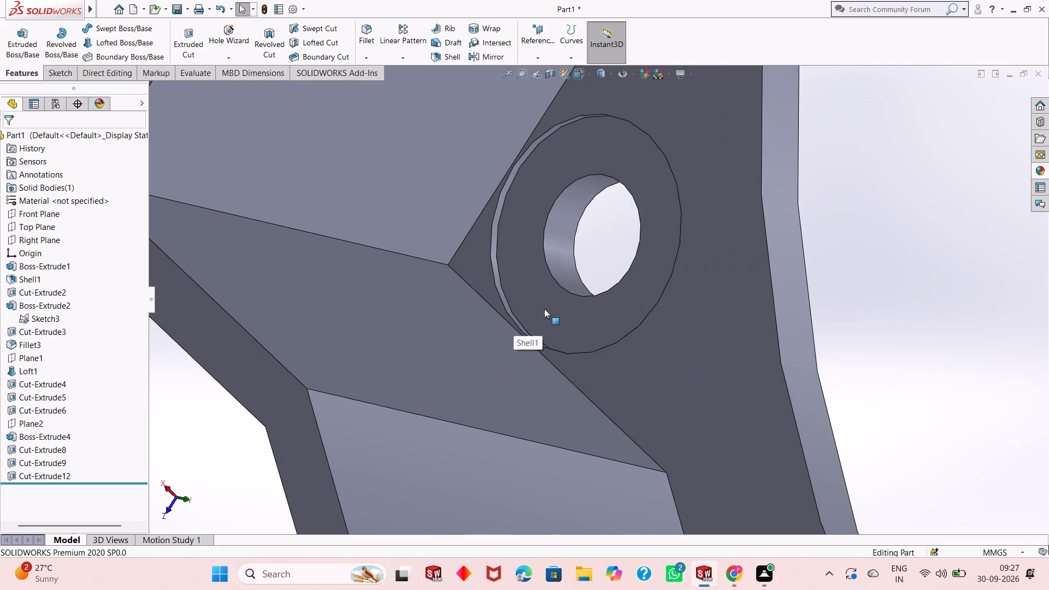
middle_drag(818, 285, 835, 286)
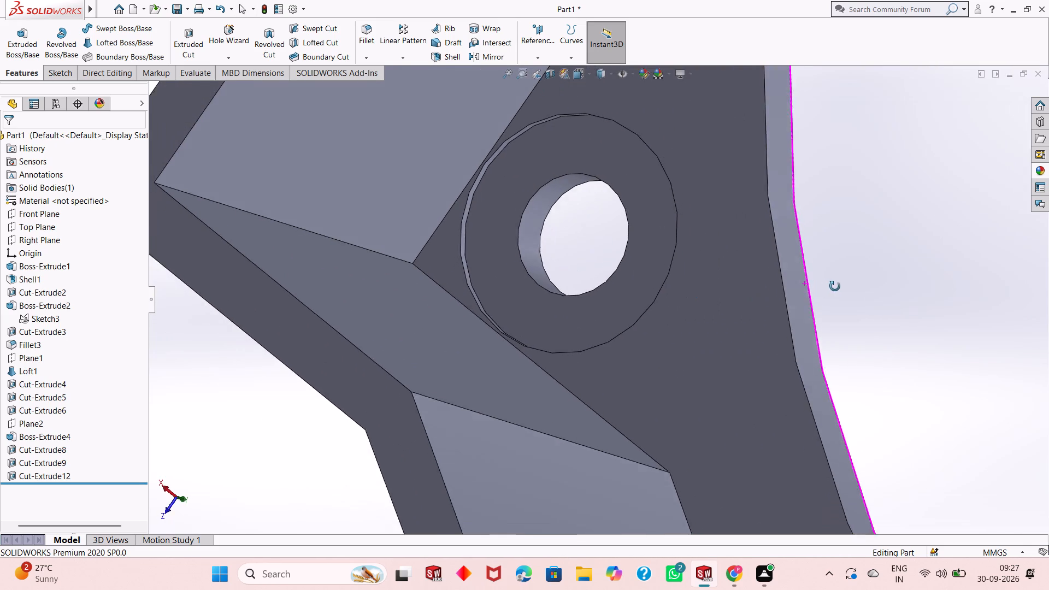
middle_drag(835, 286, 871, 281)
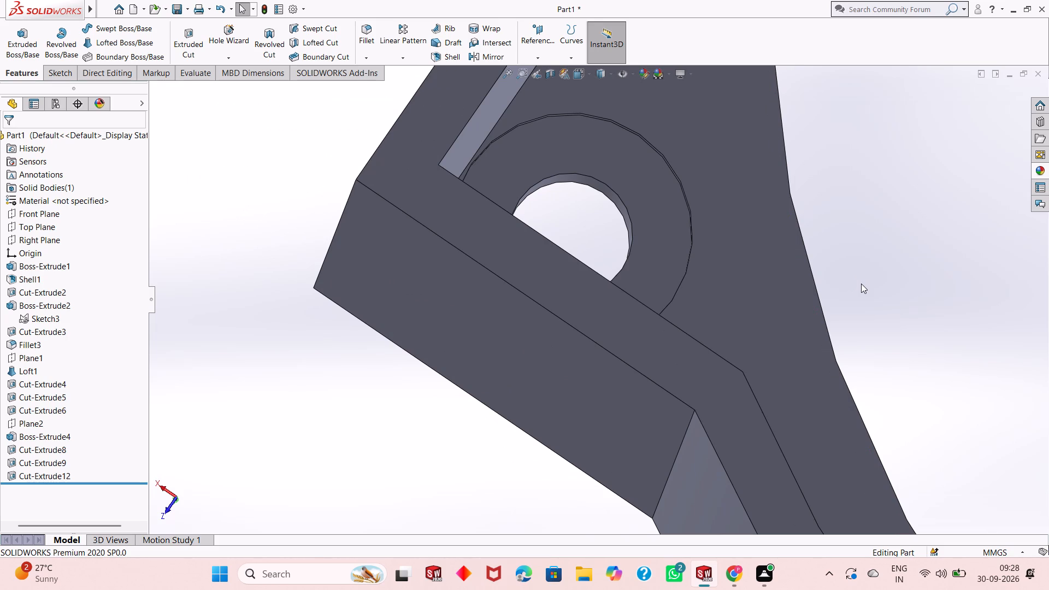
middle_drag(757, 344, 757, 348)
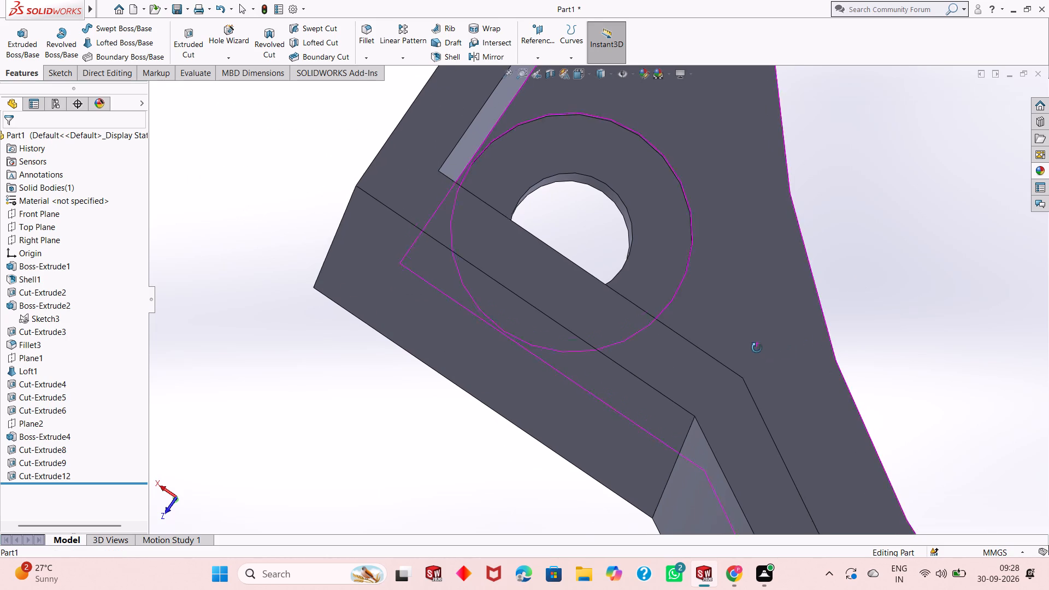
middle_drag(757, 348, 725, 378)
scroll(705, 367, up, 1)
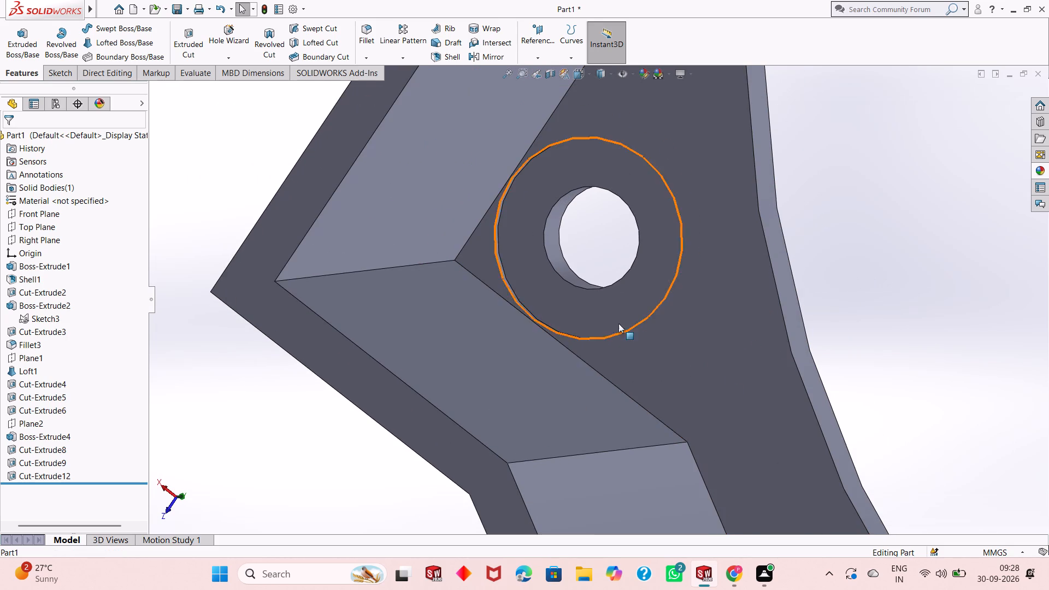
scroll(604, 324, up, 4)
scroll(653, 303, up, 7)
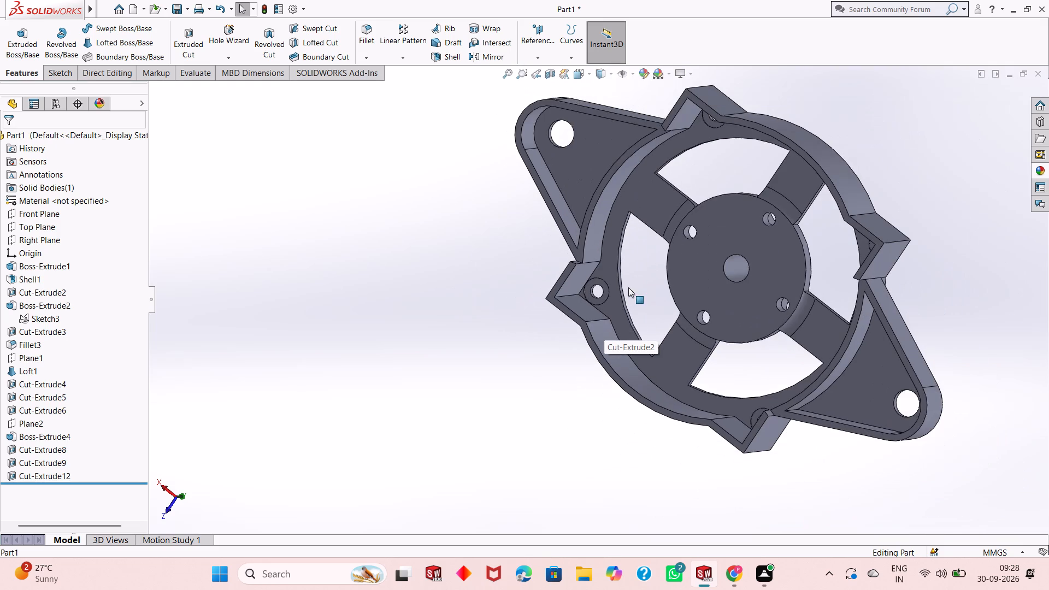
Inspect the ring's wall and the corner bosses from an oblique angle on the open side.
scroll(854, 245, down, 3)
middle_drag(920, 314, 949, 303)
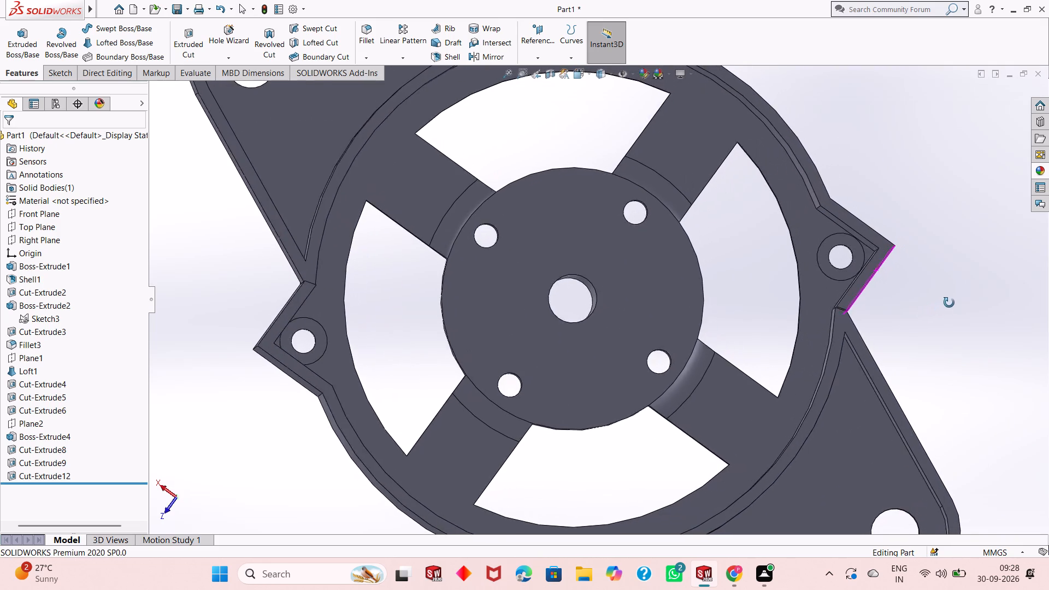
middle_drag(949, 303, 1028, 287)
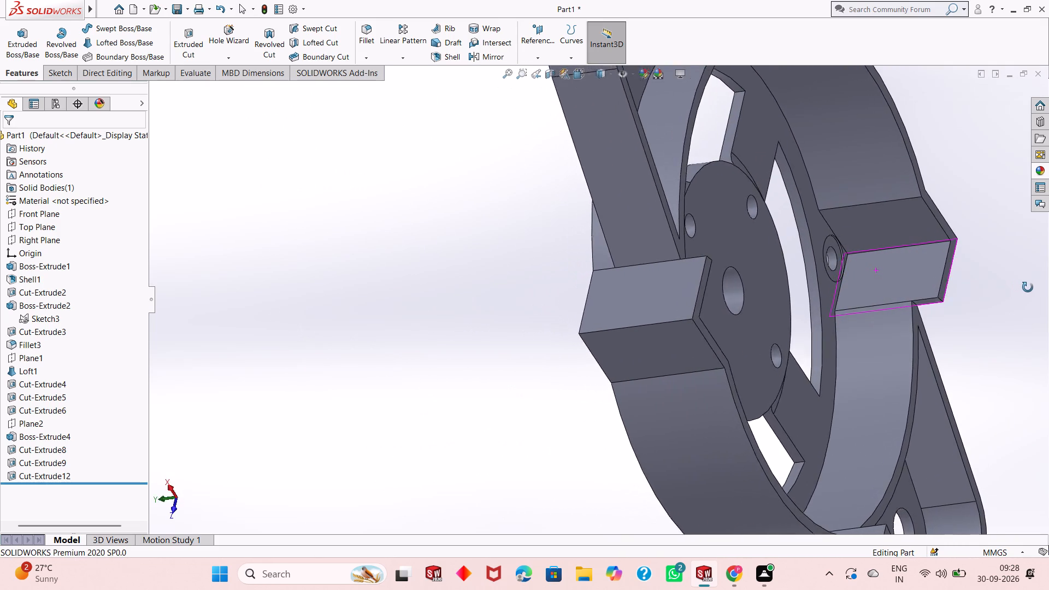
middle_drag(1028, 287, 1027, 287)
middle_click(1027, 287)
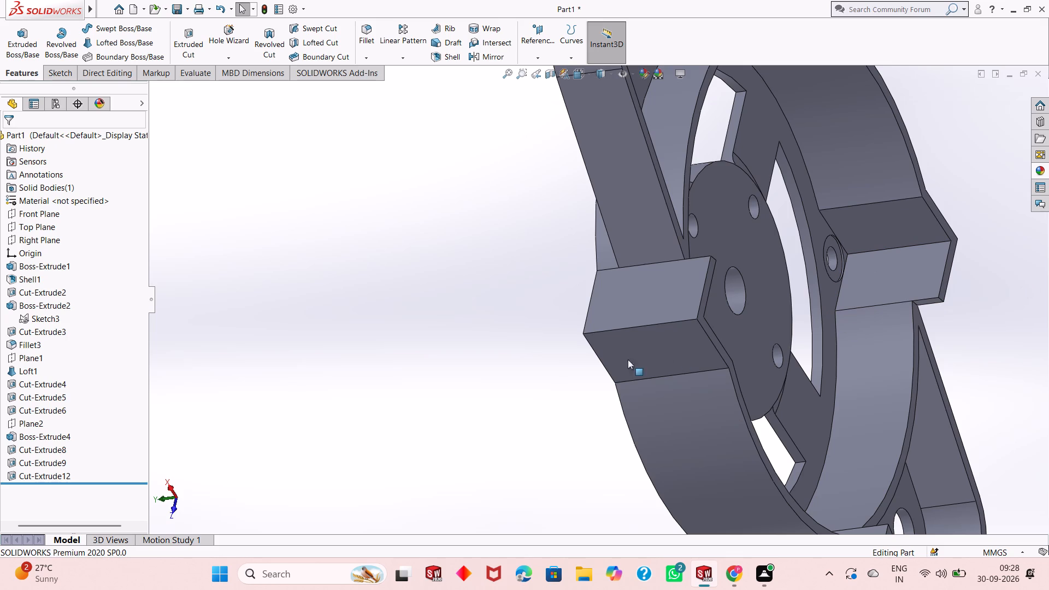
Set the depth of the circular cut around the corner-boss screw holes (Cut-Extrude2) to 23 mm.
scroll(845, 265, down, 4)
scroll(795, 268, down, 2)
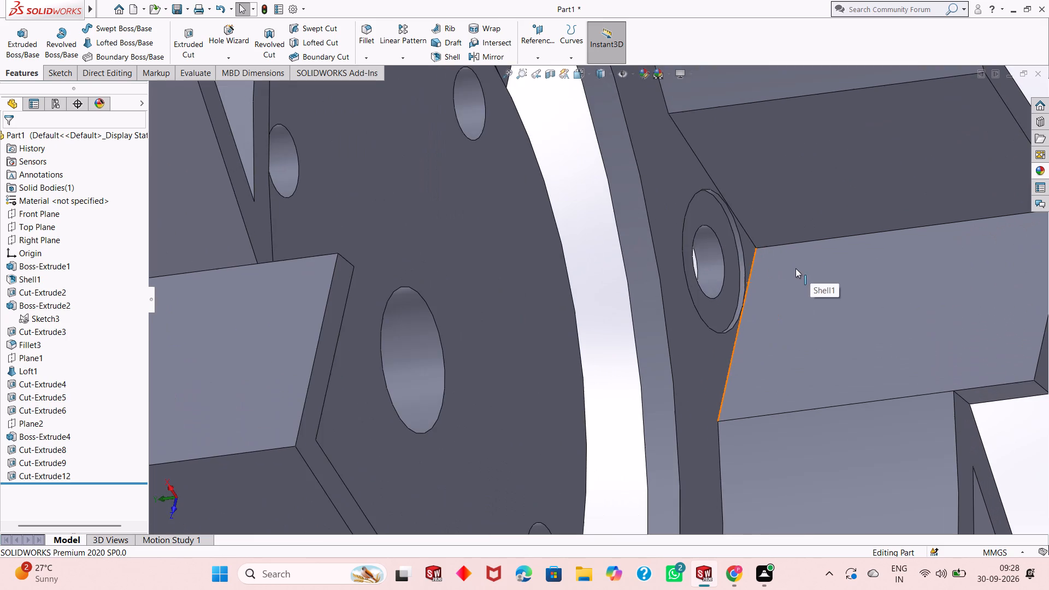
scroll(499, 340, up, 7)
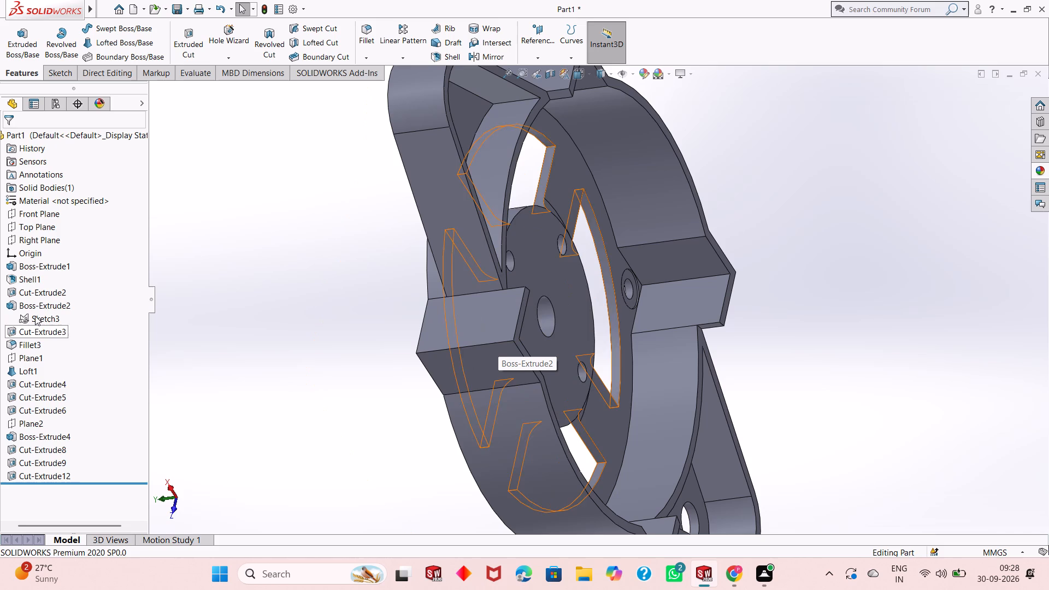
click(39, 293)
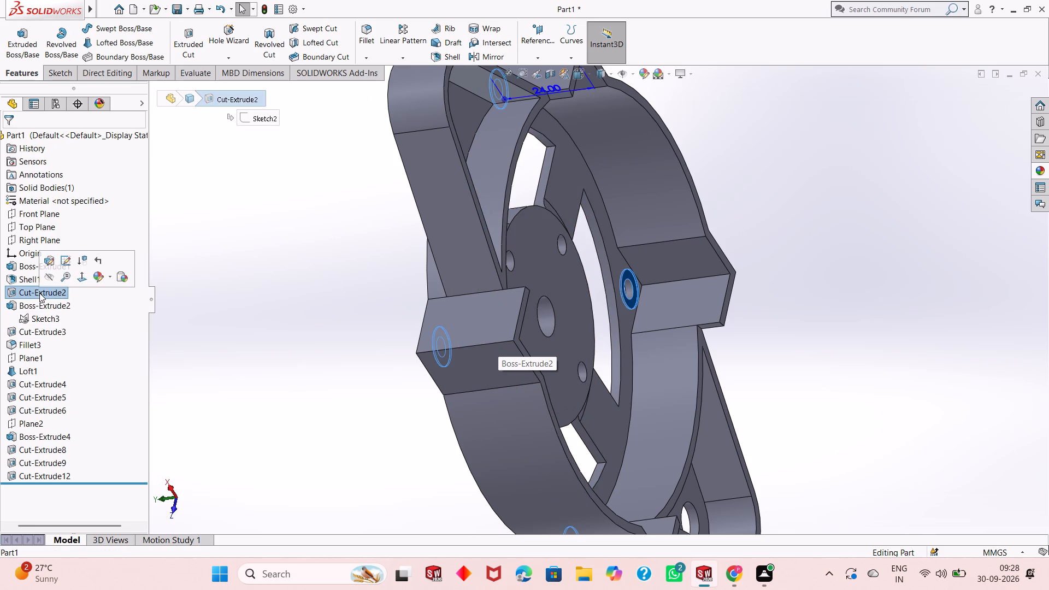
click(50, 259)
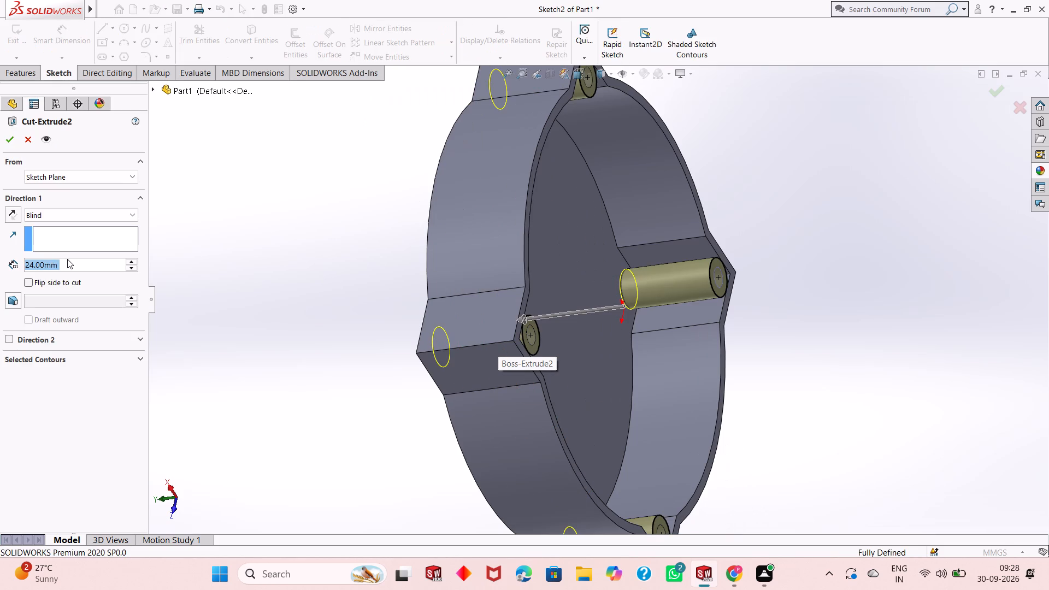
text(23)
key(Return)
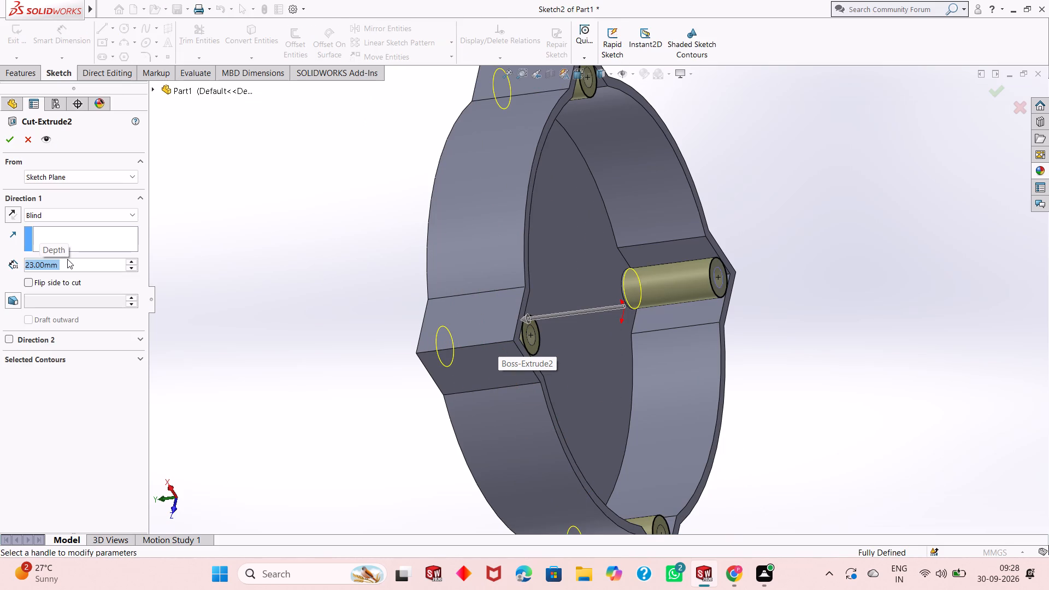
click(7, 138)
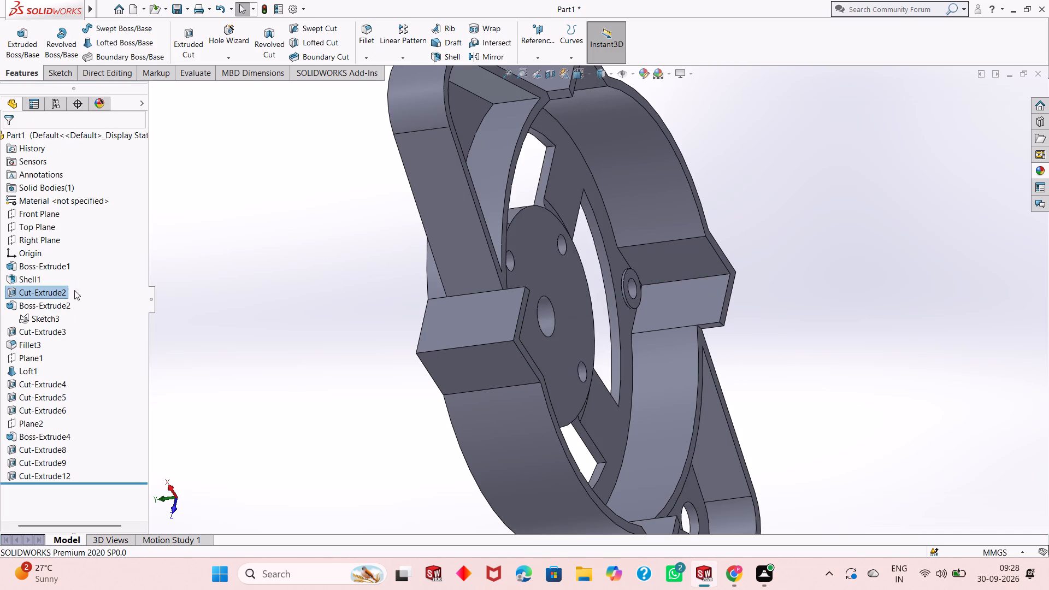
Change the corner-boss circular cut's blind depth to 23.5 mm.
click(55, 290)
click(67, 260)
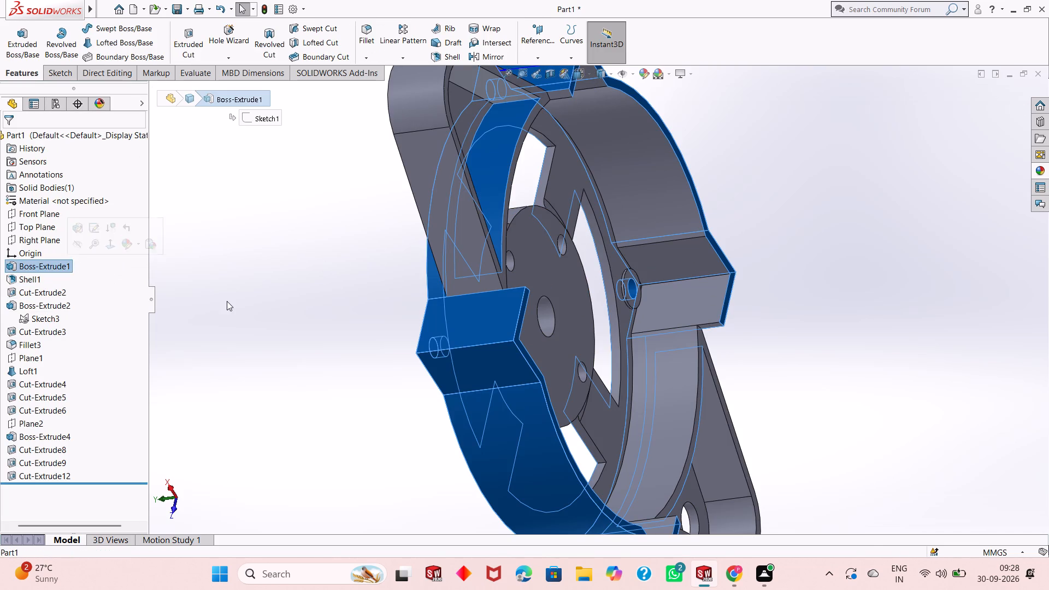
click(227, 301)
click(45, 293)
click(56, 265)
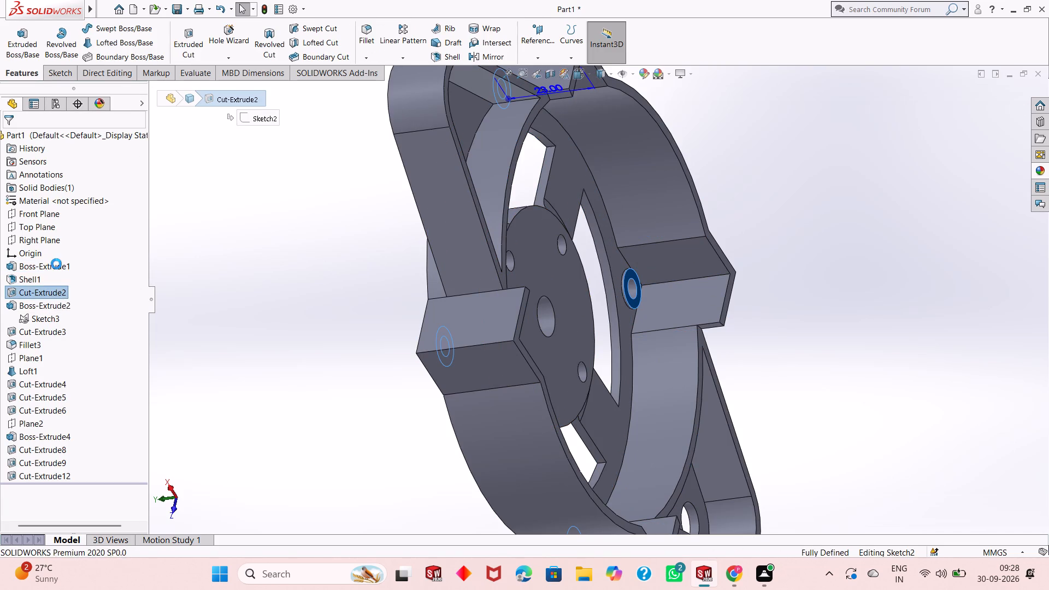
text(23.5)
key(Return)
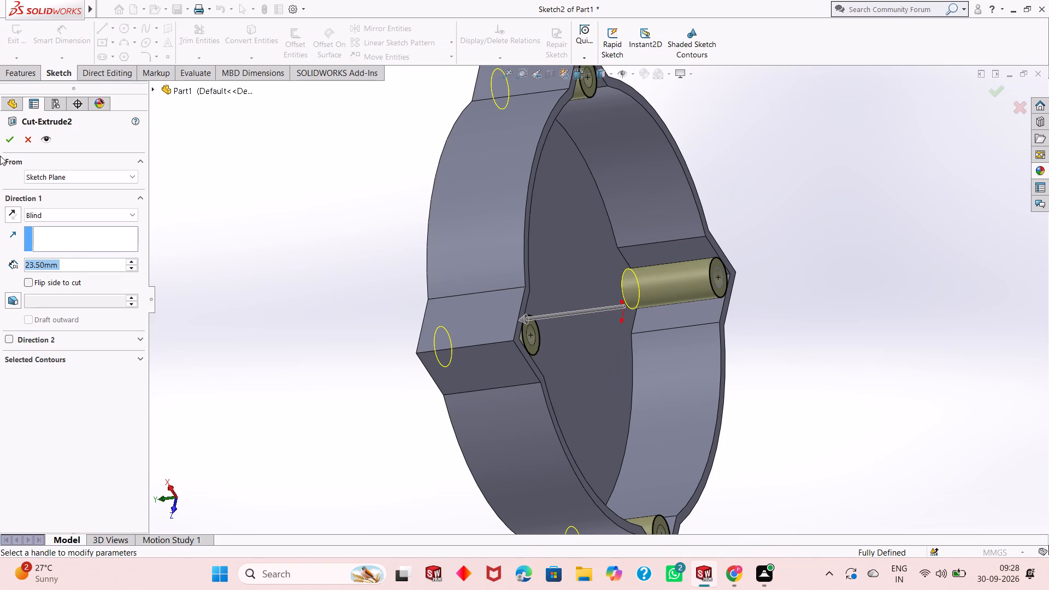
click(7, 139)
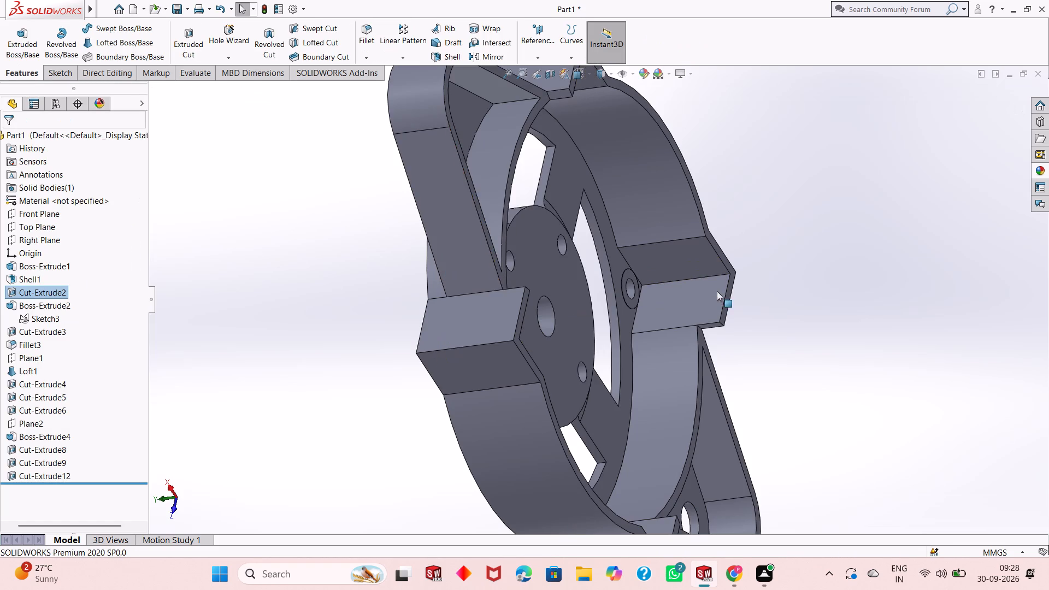
Compare depths of 24 and 23.5 mm for the corner-boss circular cut, and set it to 23.6 mm.
scroll(643, 292, down, 10)
scroll(586, 293, down, 3)
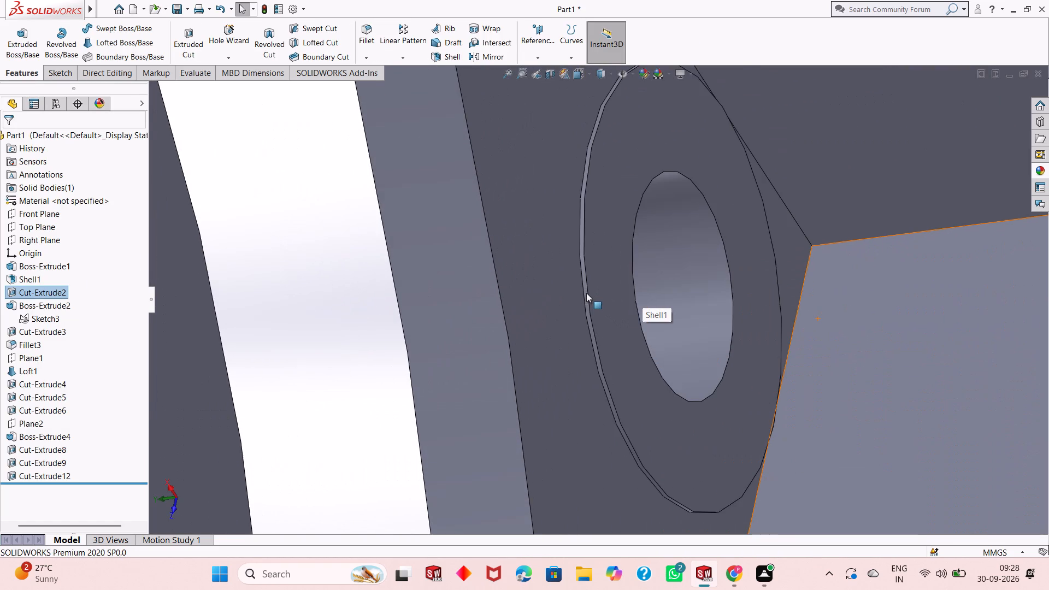
scroll(586, 293, down, 1)
scroll(585, 292, up, 11)
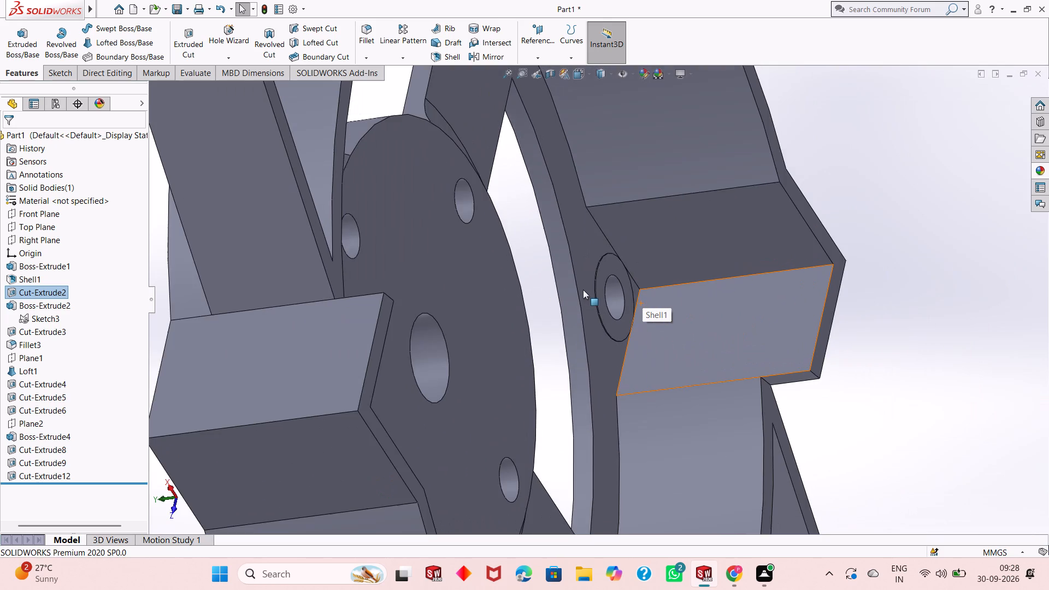
click(181, 257)
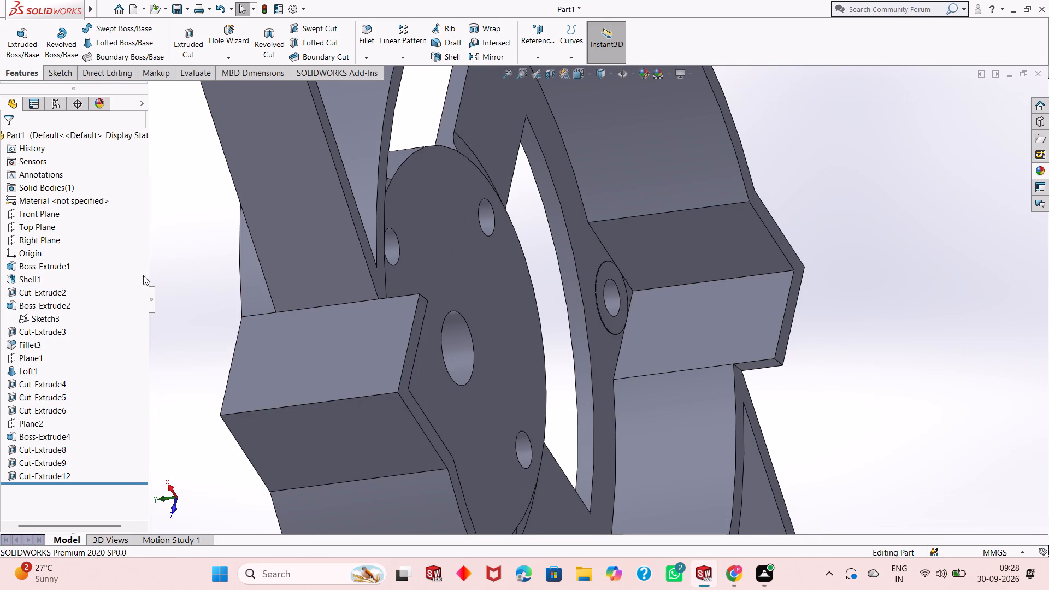
click(52, 286)
click(60, 257)
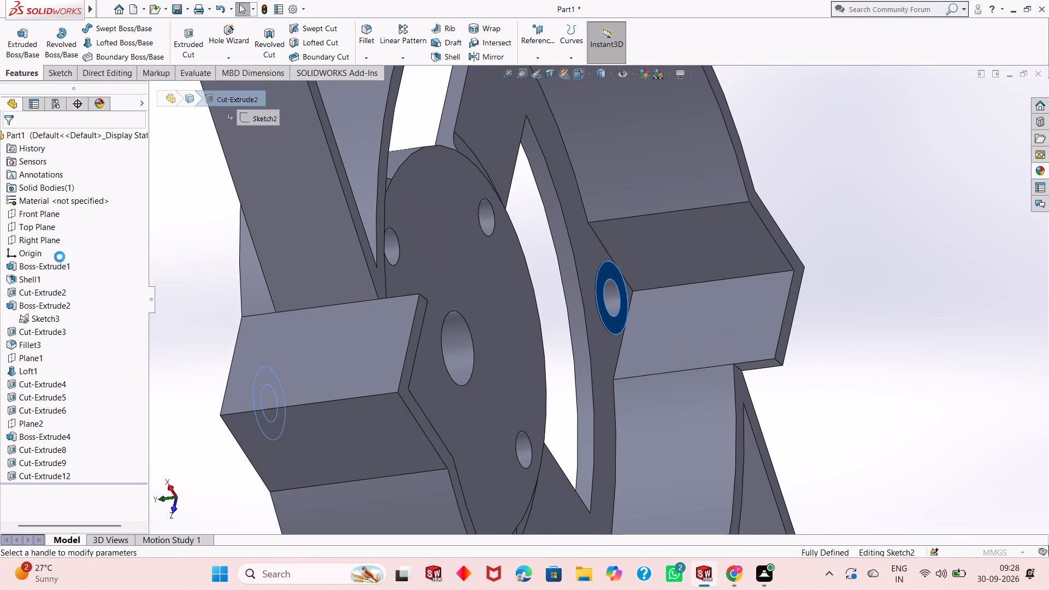
text(24)
key(Return)
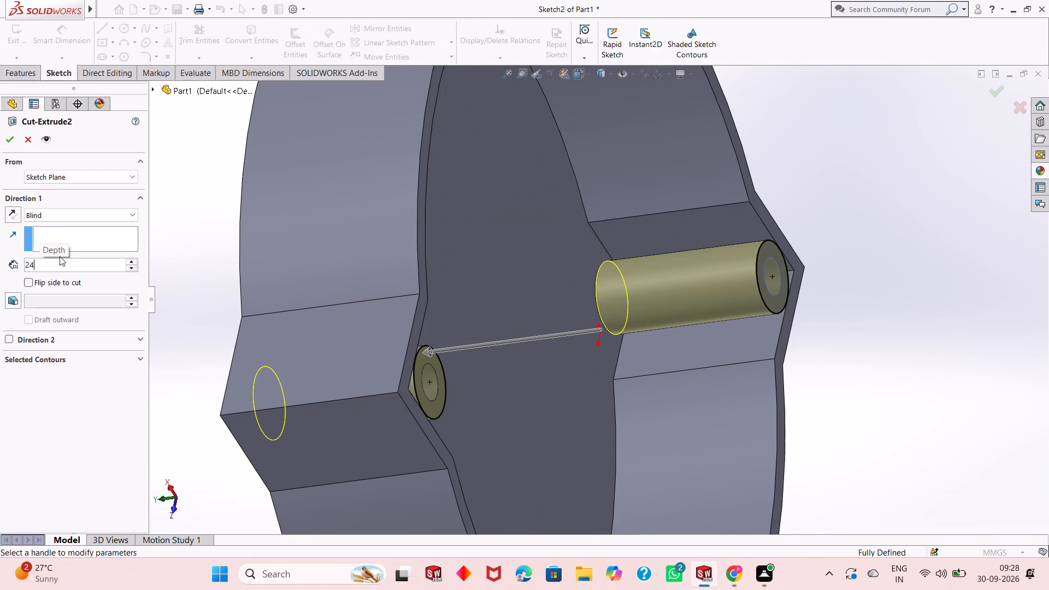
scroll(566, 303, down, 5)
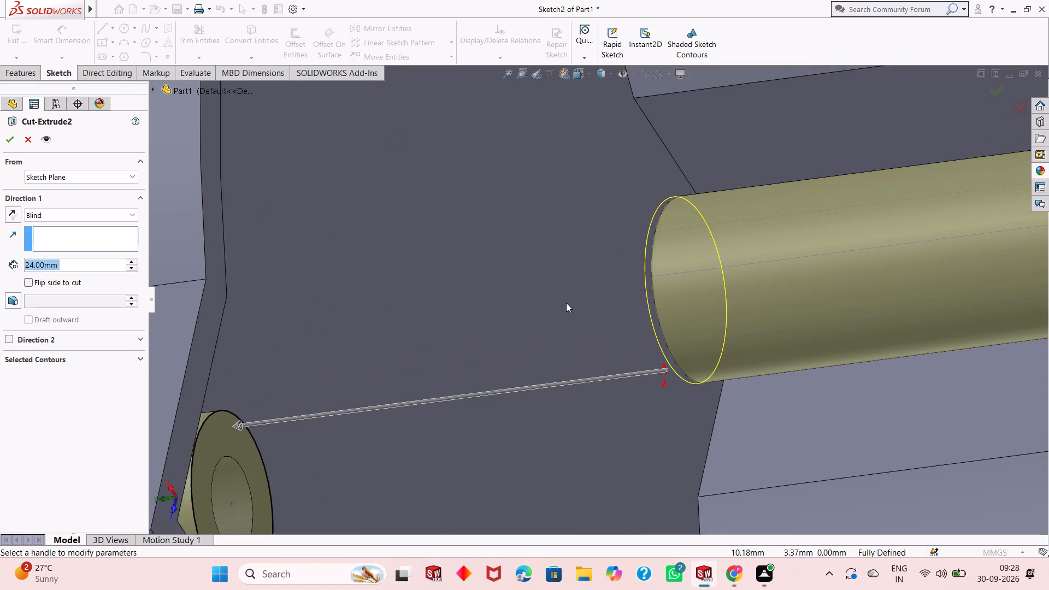
scroll(585, 311, down, 4)
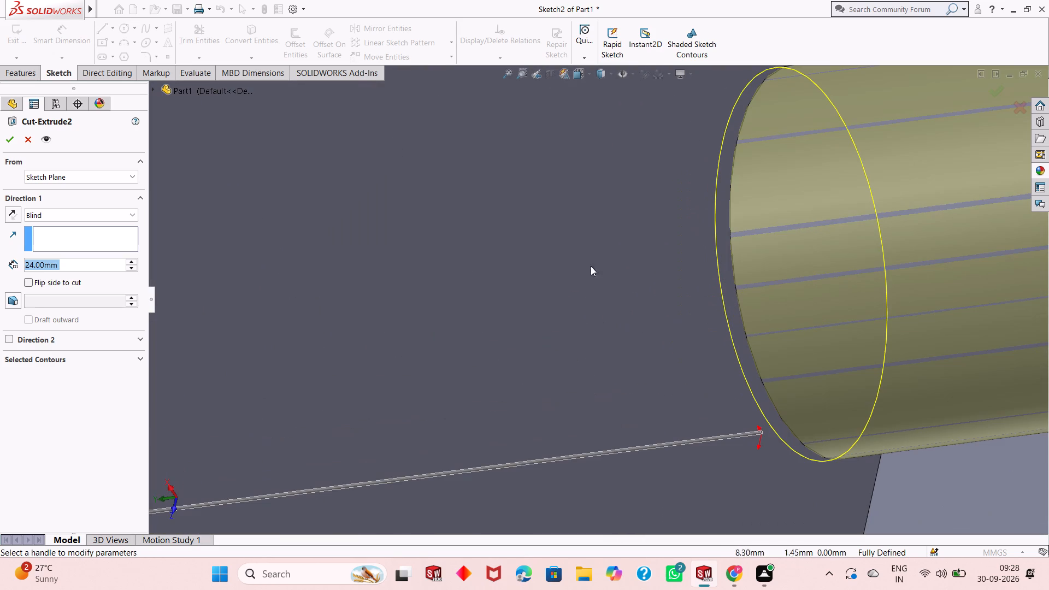
text(23.5)
key(Return)
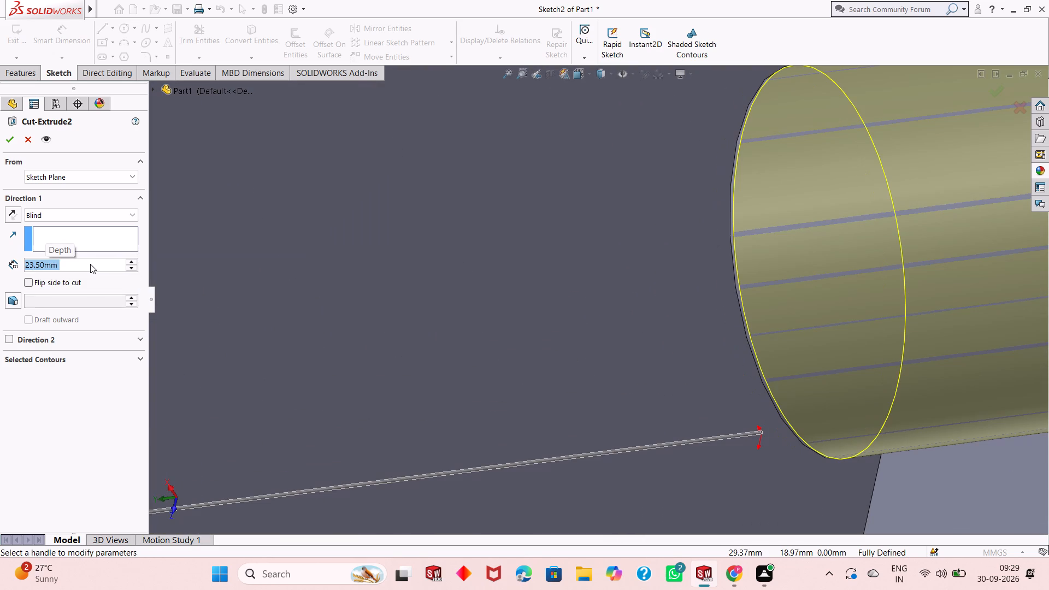
text(23.6)
key(Return)
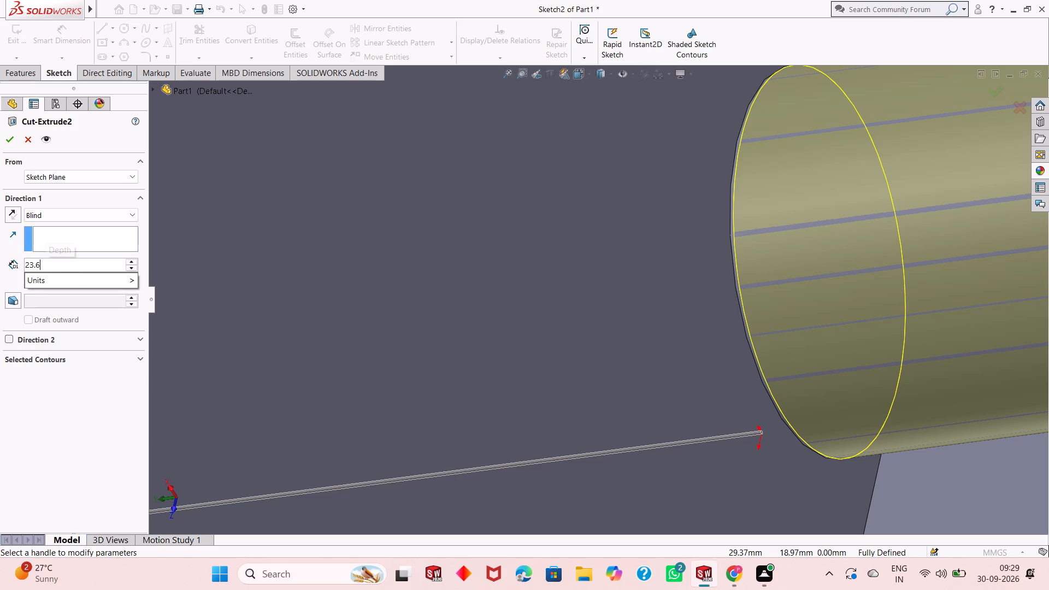
click(5, 141)
Examine the open side, checking the corner-boss floors around their screw holes, the spokes and the hub's flat face.
scroll(723, 295, up, 1)
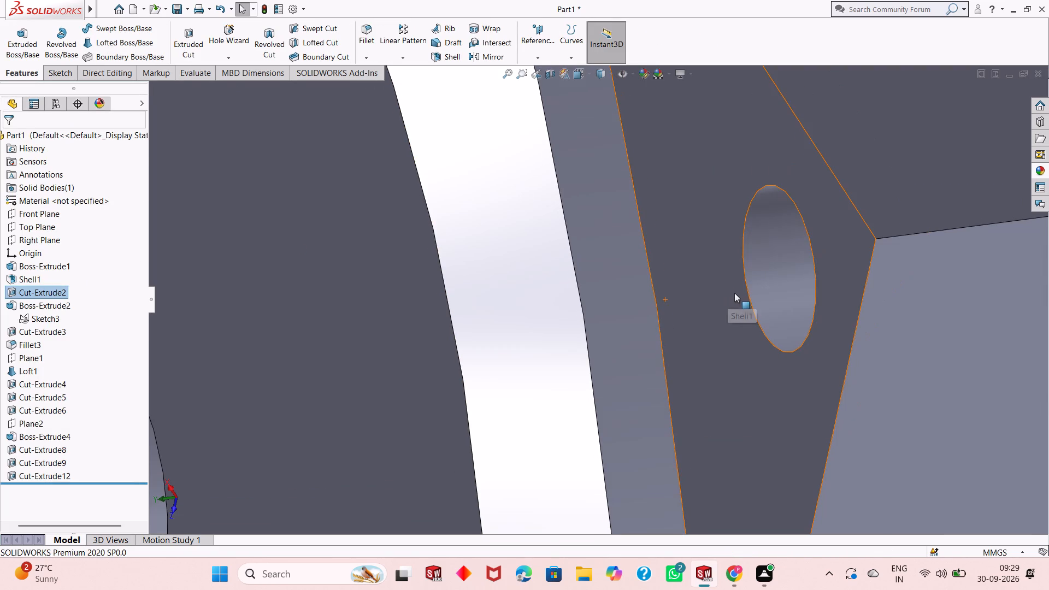
middle_drag(736, 295, 708, 322)
scroll(708, 322, up, 7)
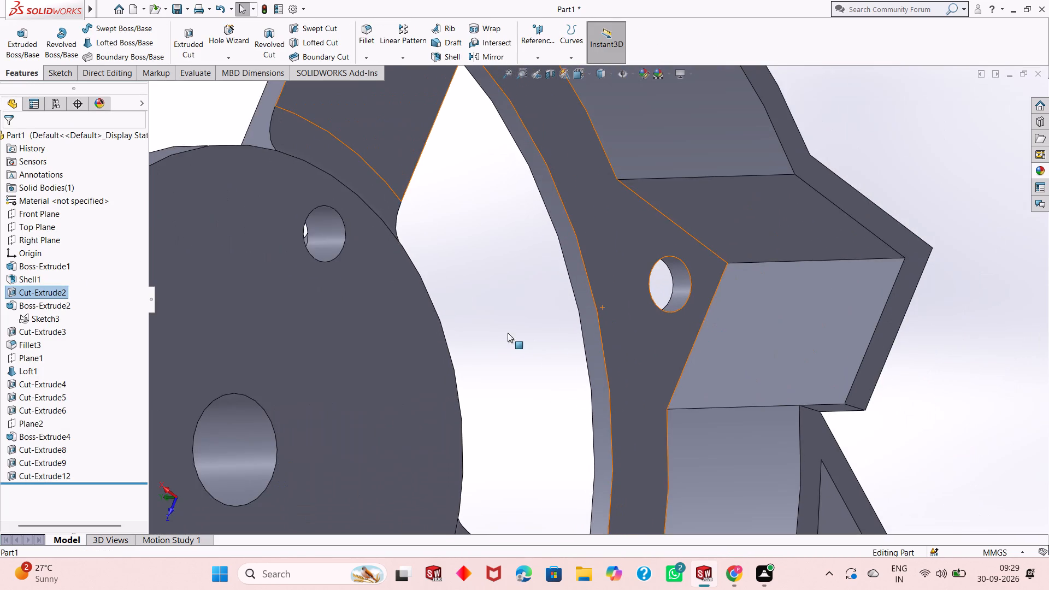
middle_drag(505, 335, 477, 379)
scroll(468, 366, up, 7)
scroll(325, 314, down, 4)
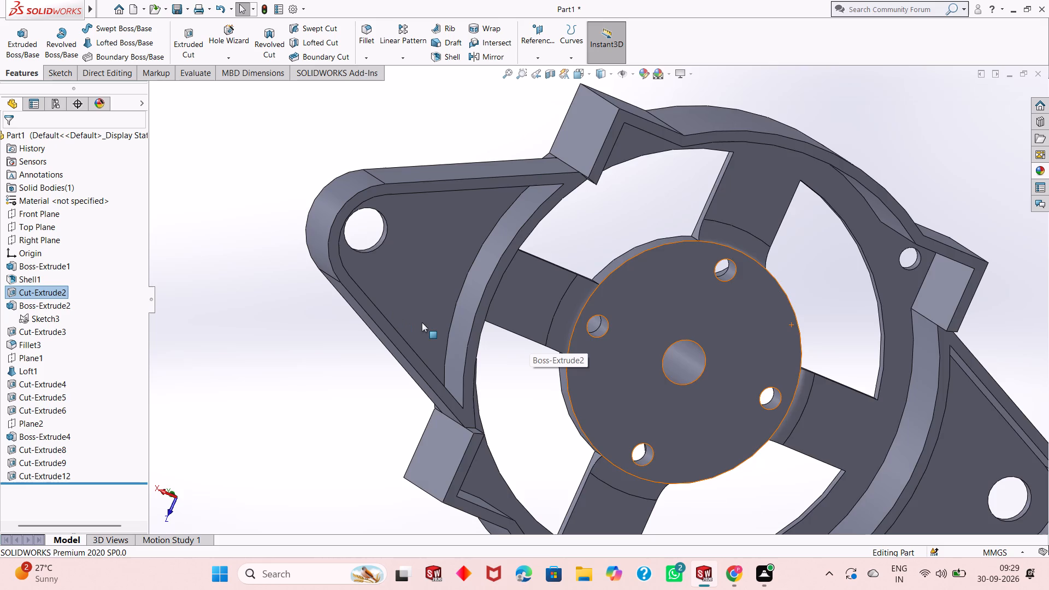
scroll(502, 355, up, 1)
scroll(656, 393, up, 1)
middle_drag(656, 396, 650, 398)
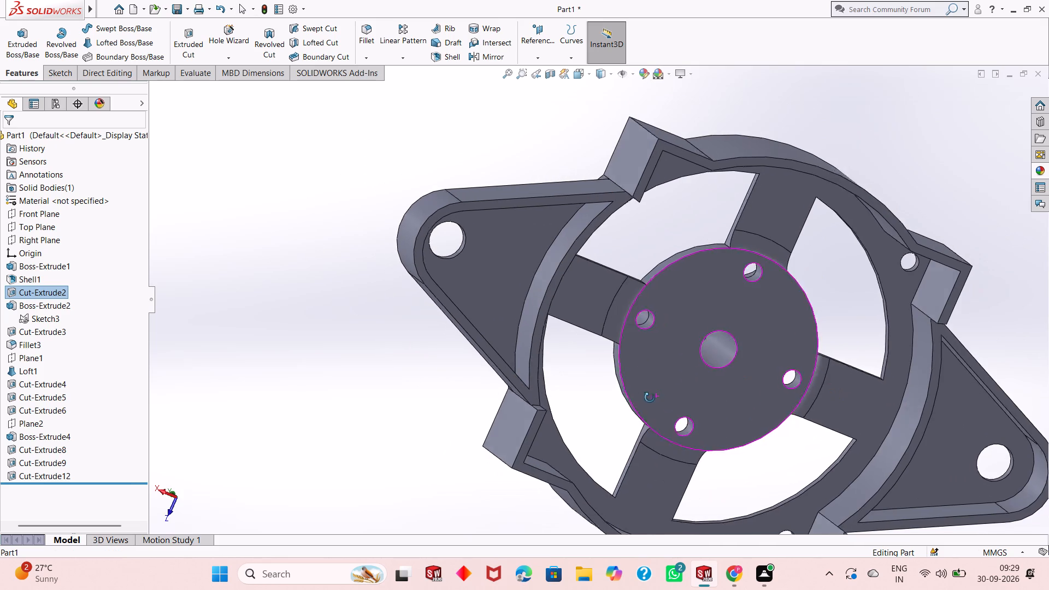
middle_drag(650, 398, 624, 406)
scroll(534, 444, down, 5)
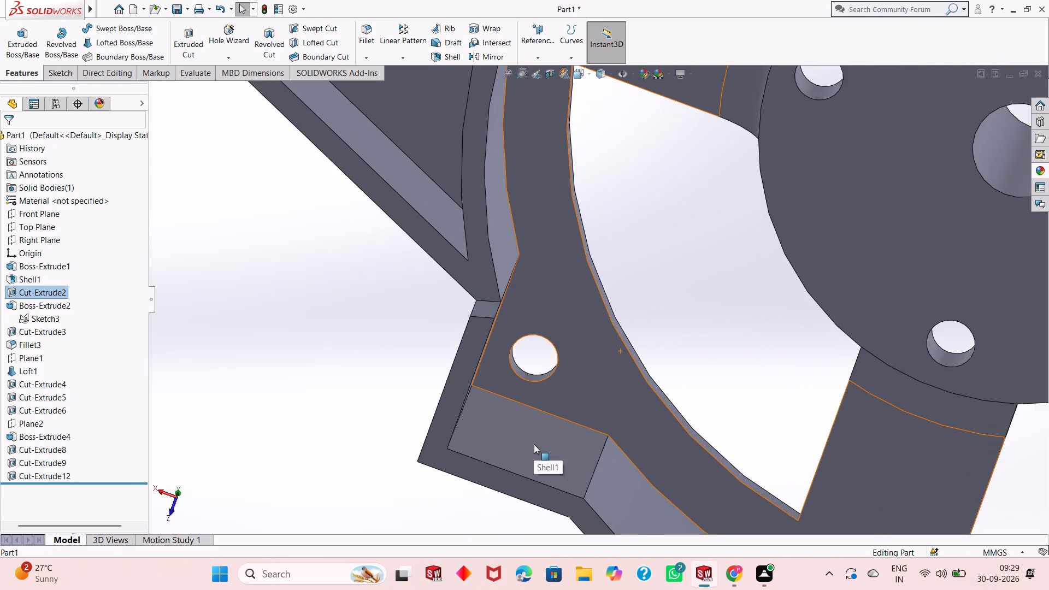
scroll(534, 444, down, 3)
middle_drag(535, 411, 535, 329)
scroll(535, 328, up, 14)
scroll(586, 245, down, 2)
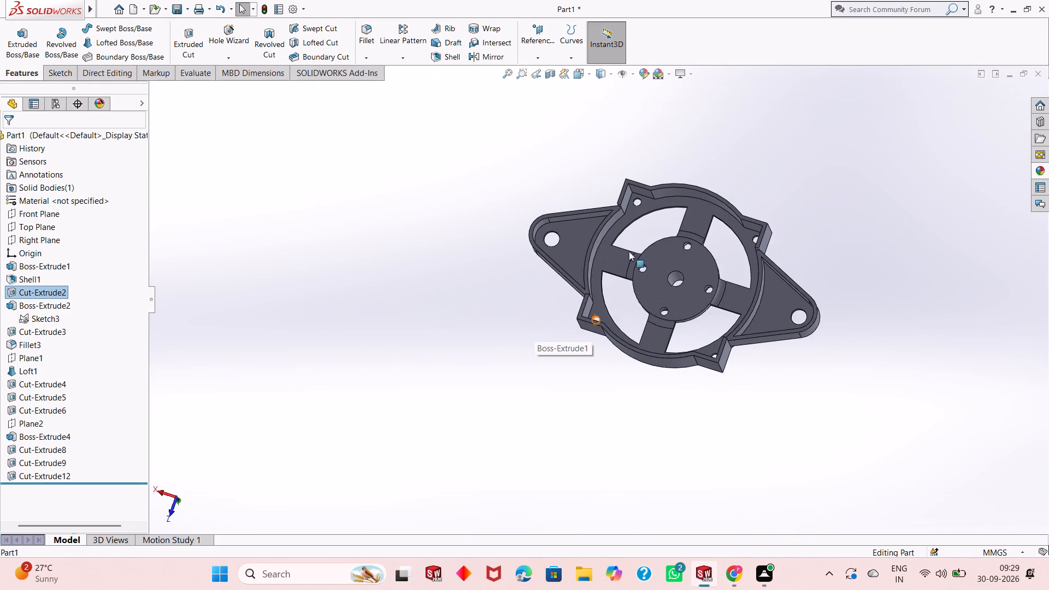
scroll(675, 257, up, 1)
scroll(808, 263, down, 2)
scroll(628, 291, down, 6)
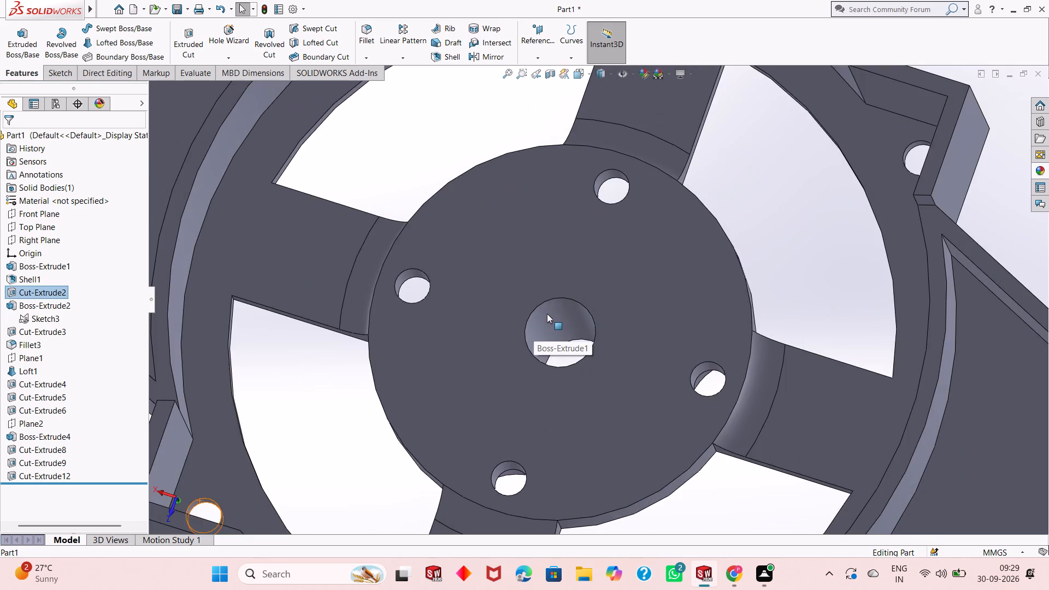
scroll(544, 316, up, 2)
scroll(592, 301, up, 6)
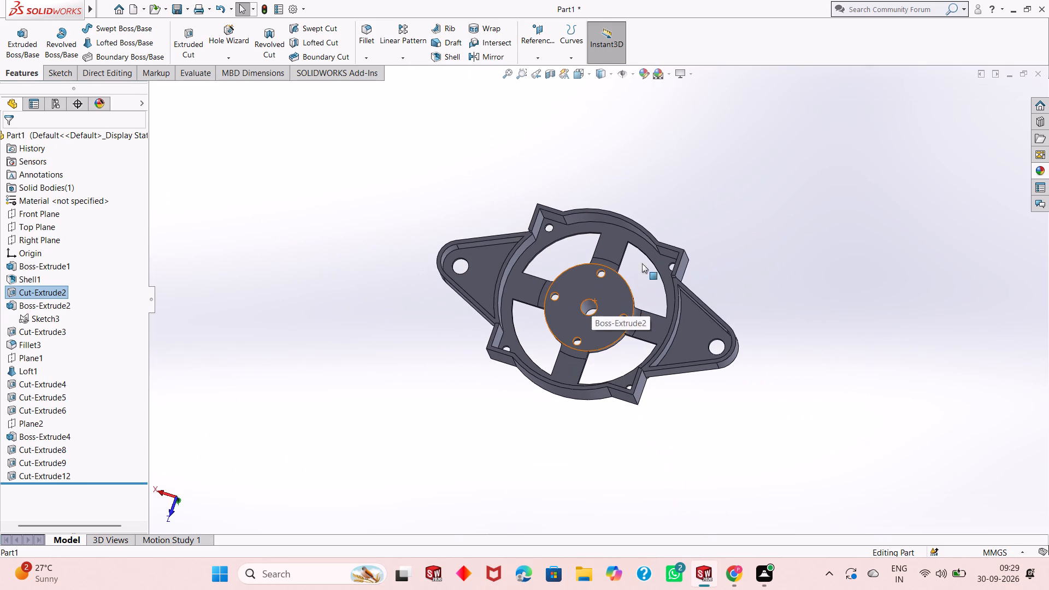
Colour the ring's flat face on the hub side, including the spokes and corner tips, pale yellow.
middle_drag(690, 192, 649, 246)
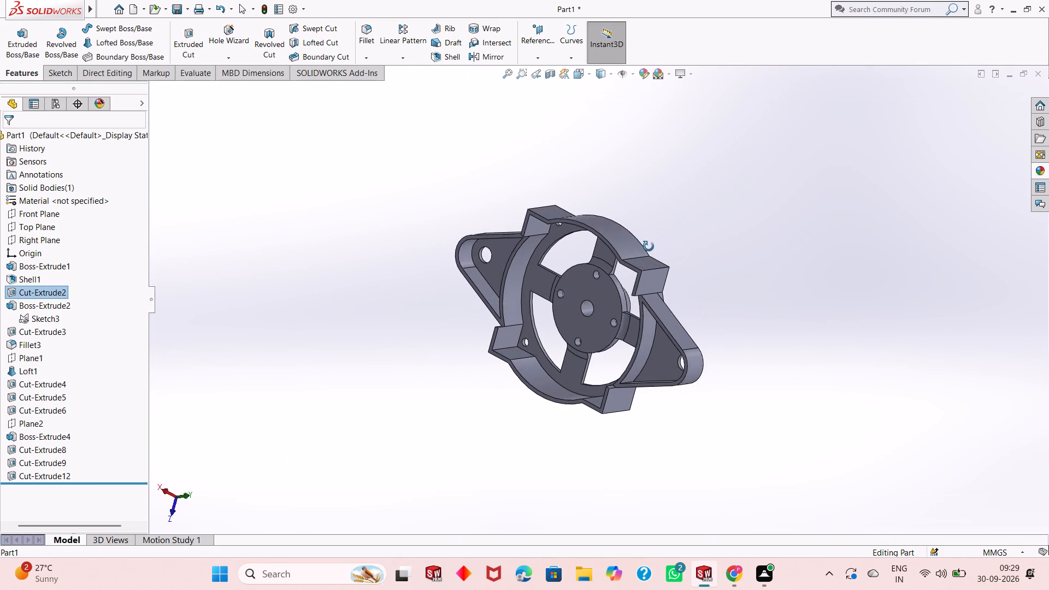
middle_drag(649, 246, 466, 302)
scroll(560, 326, down, 2)
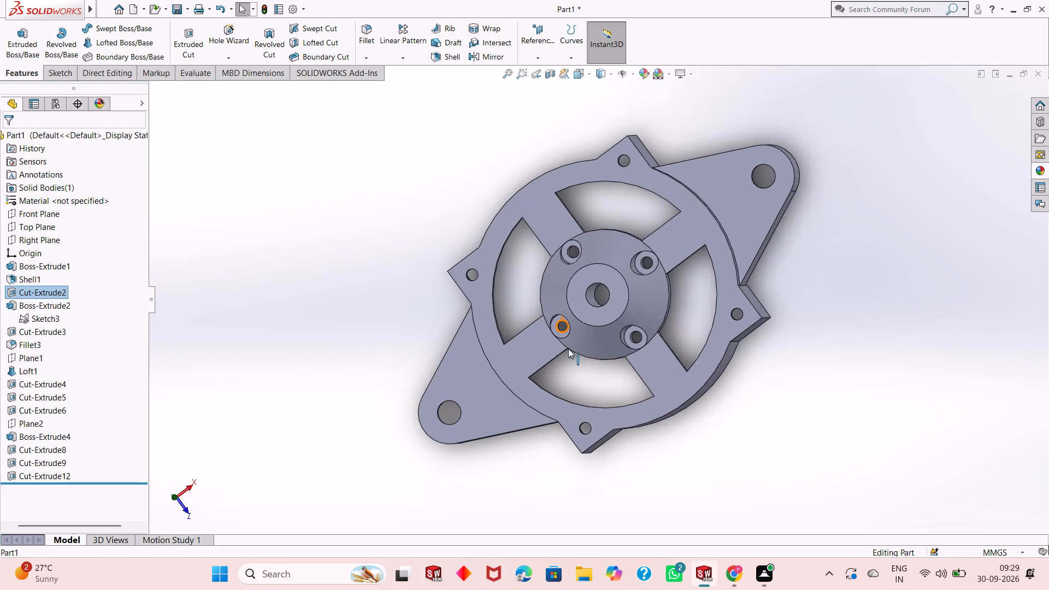
scroll(568, 349, down, 1)
middle_drag(581, 381, 582, 282)
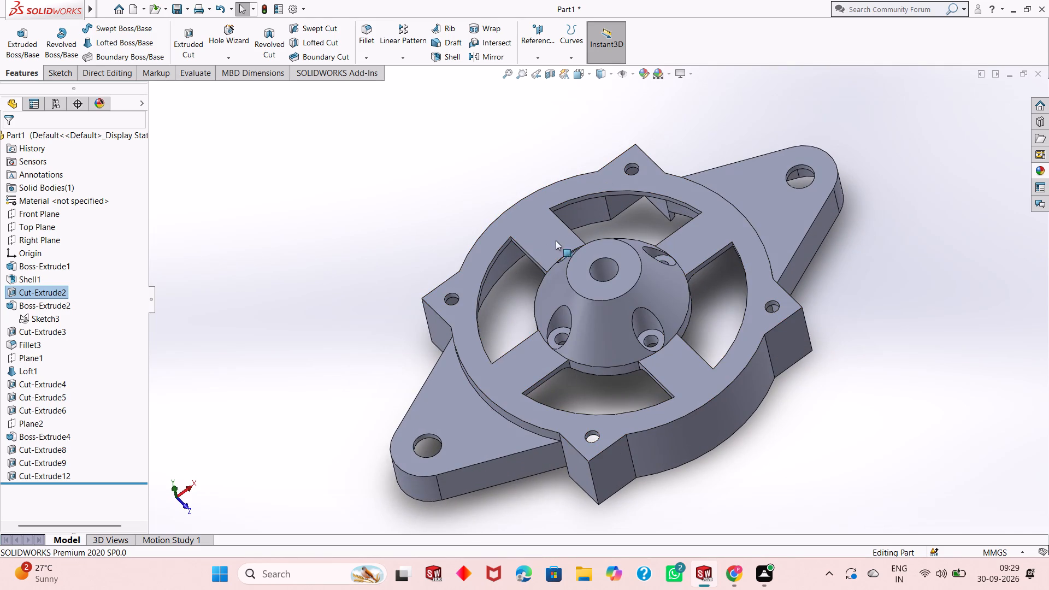
click(515, 214)
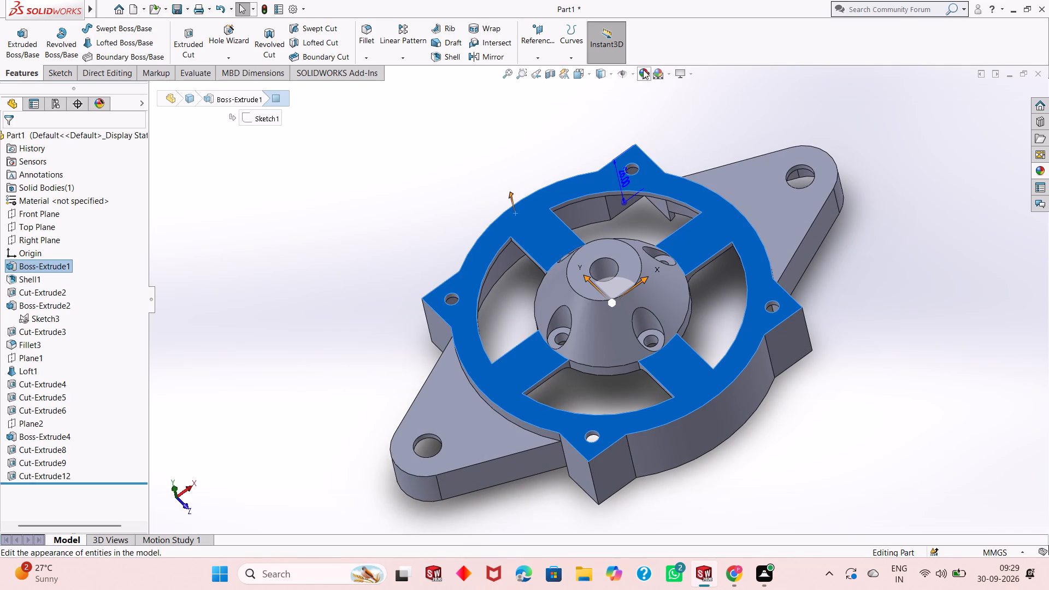
click(646, 70)
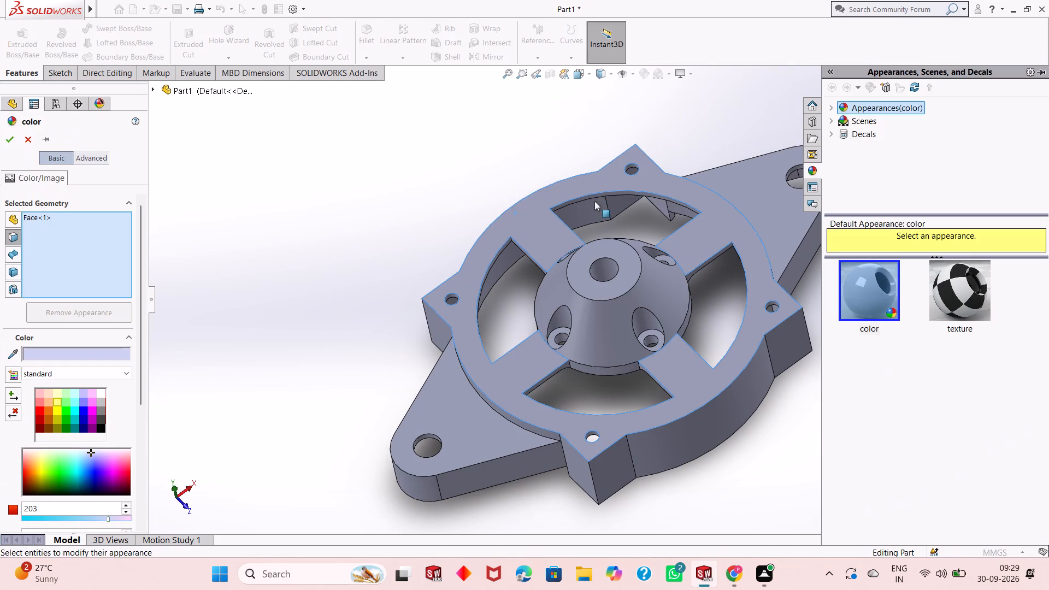
click(55, 411)
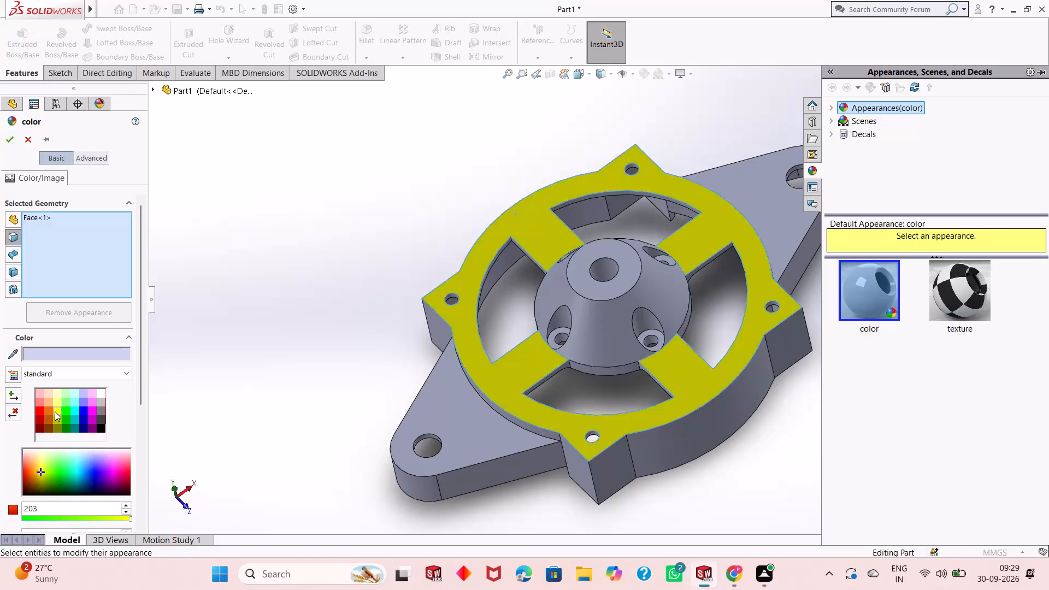
click(58, 404)
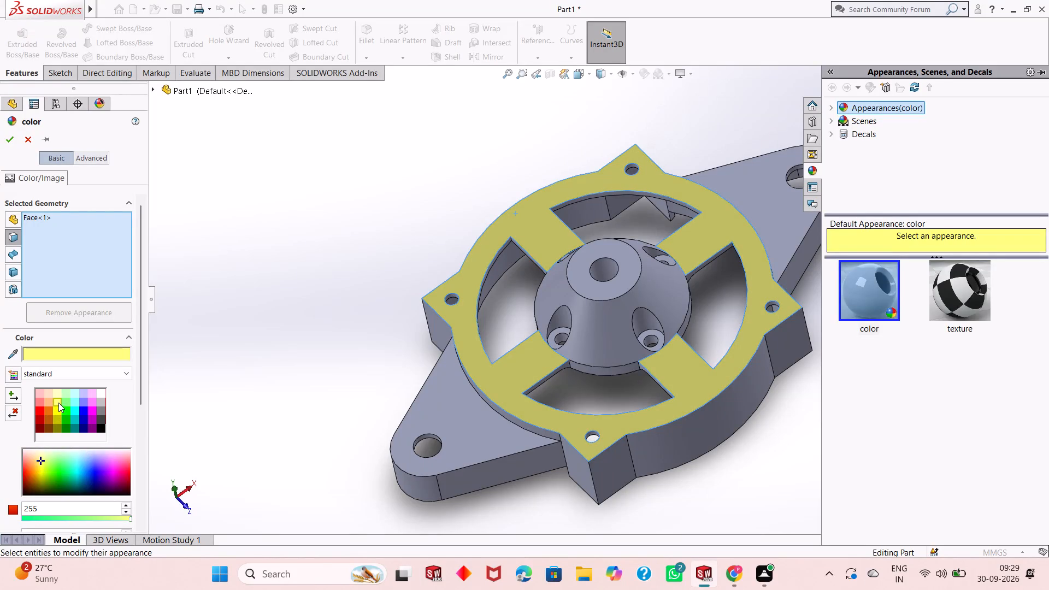
click(13, 142)
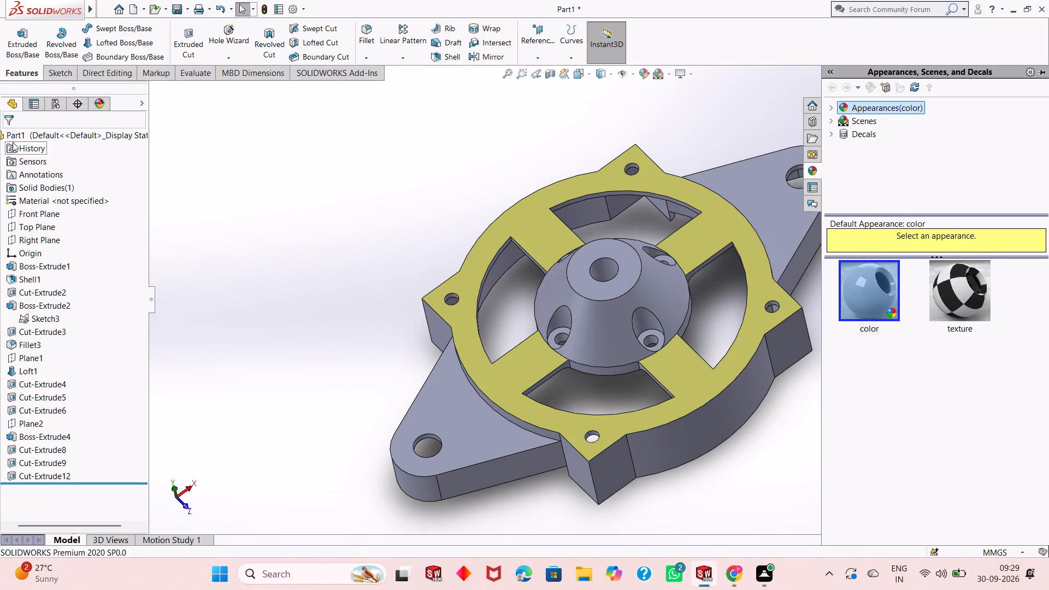
Select both mounting ears' flat faces and edge walls, plus the ring's and corner bosses' outer side walls on the near side.
click(272, 223)
click(302, 225)
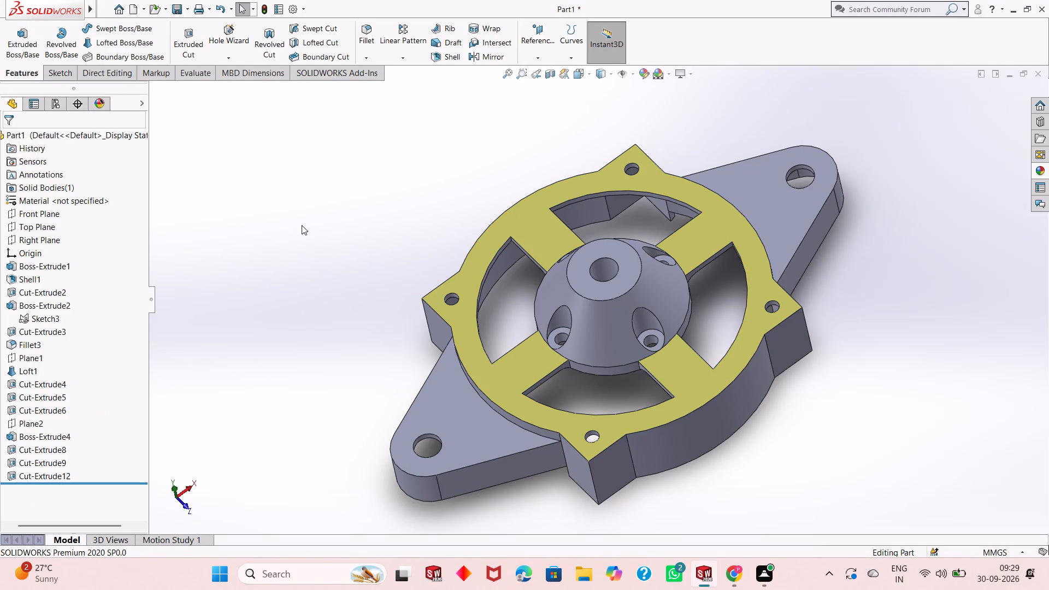
click(451, 406)
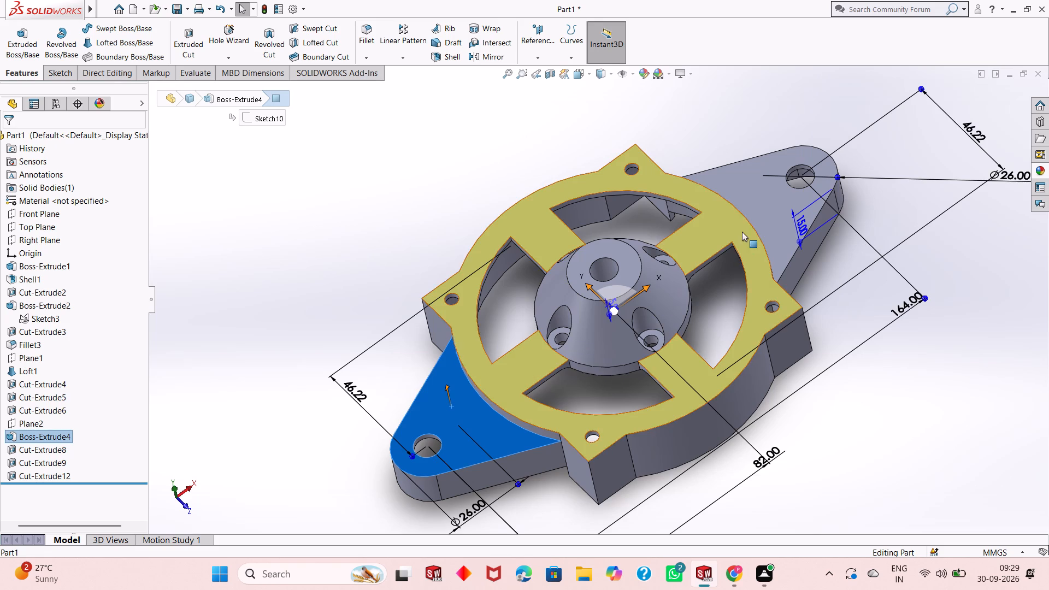
ctrl+click(762, 196)
ctrl+click(657, 451)
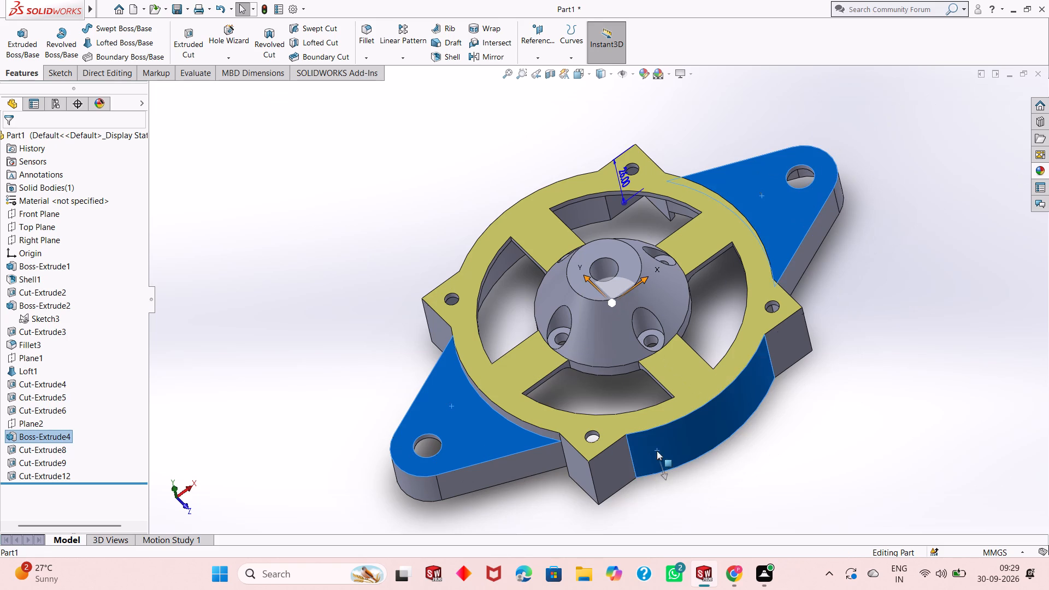
ctrl+click(620, 473)
ctrl+click(585, 483)
ctrl+click(509, 462)
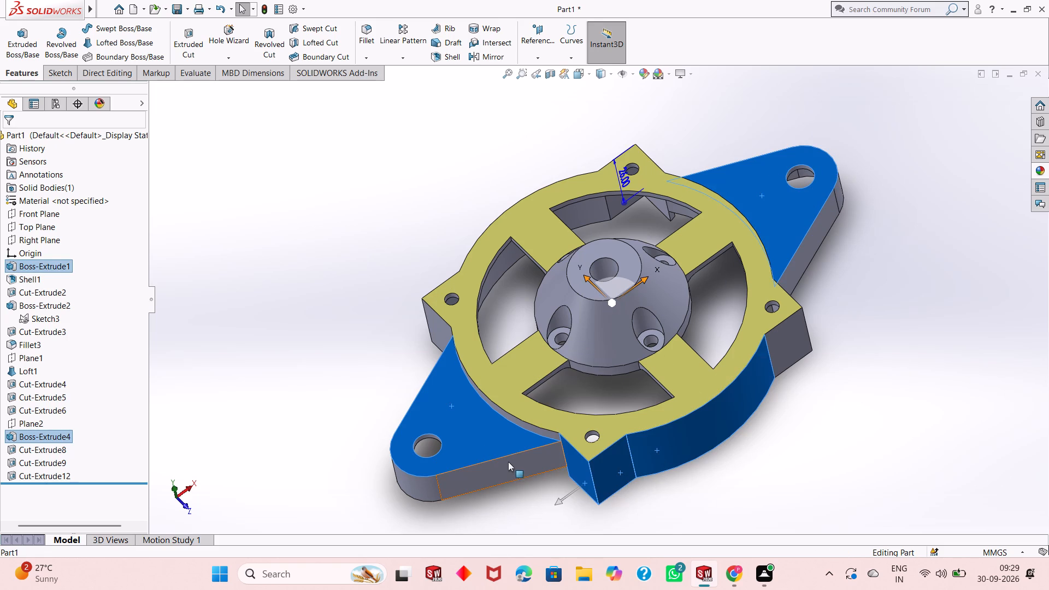
ctrl+click(414, 492)
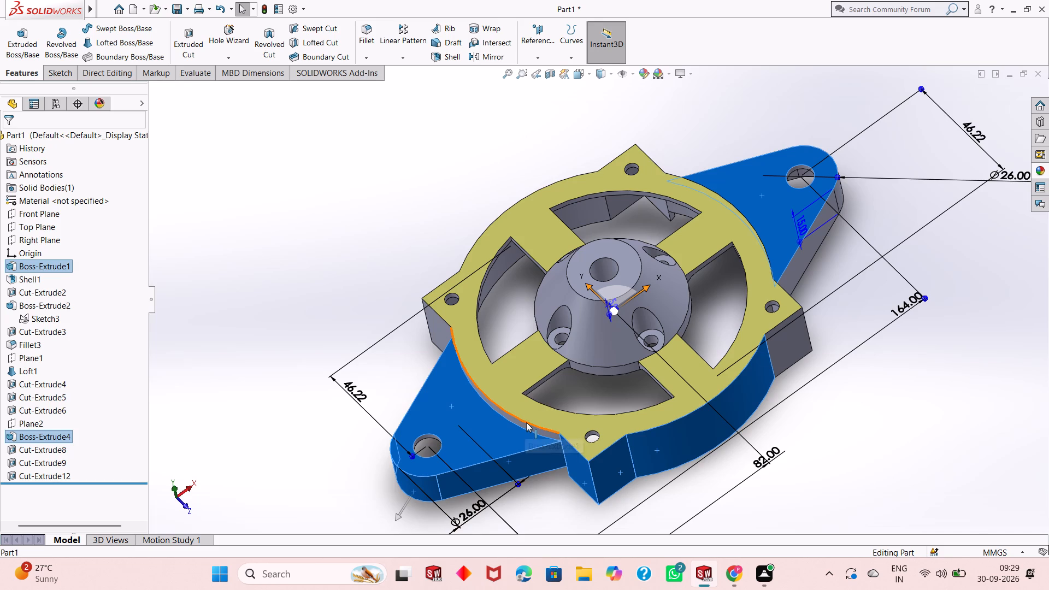
ctrl+click(528, 427)
ctrl+click(439, 331)
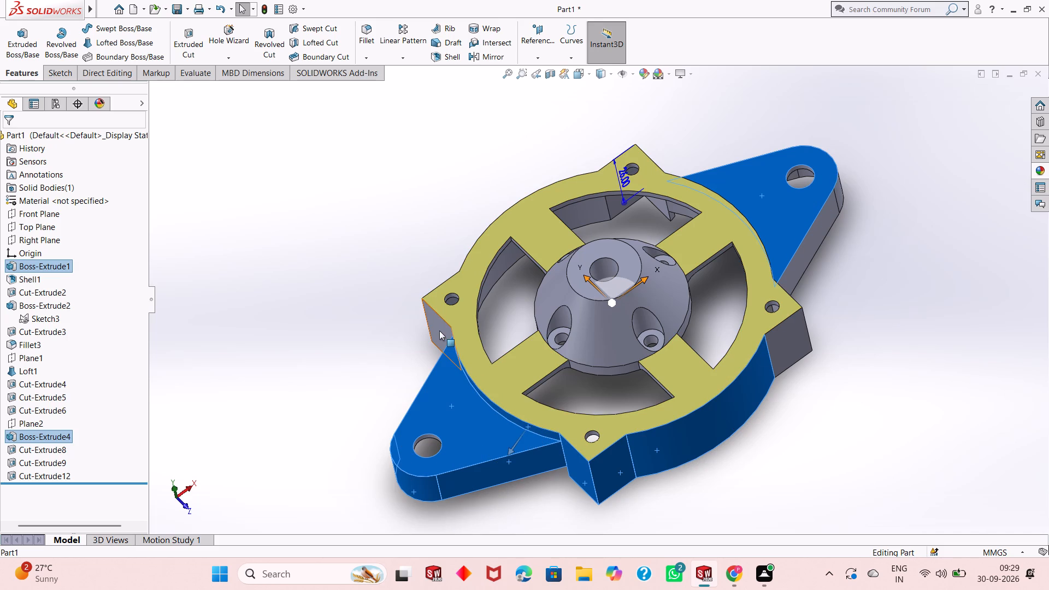
ctrl+click(804, 338)
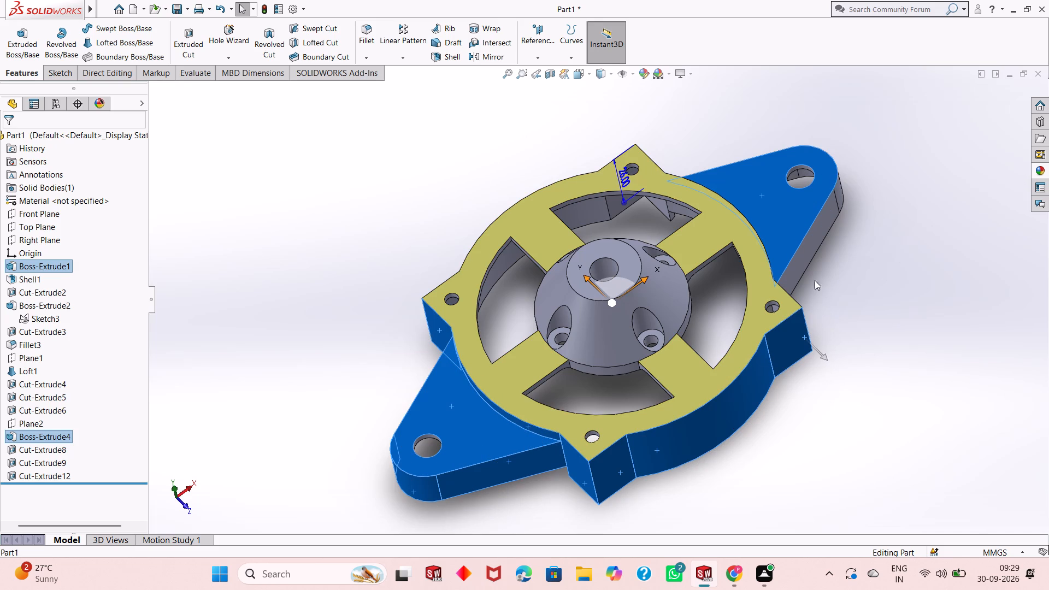
ctrl+click(805, 258)
ctrl+click(841, 191)
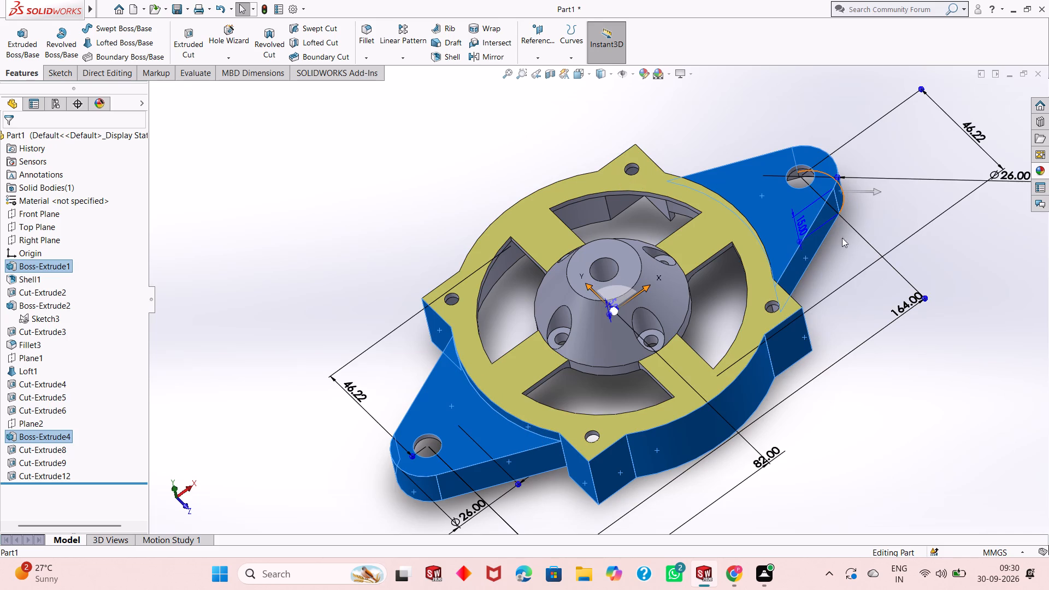
Add the remaining outer side walls of two corner bosses and the ring wall above one ear to the face selection.
middle_drag(863, 423, 808, 516)
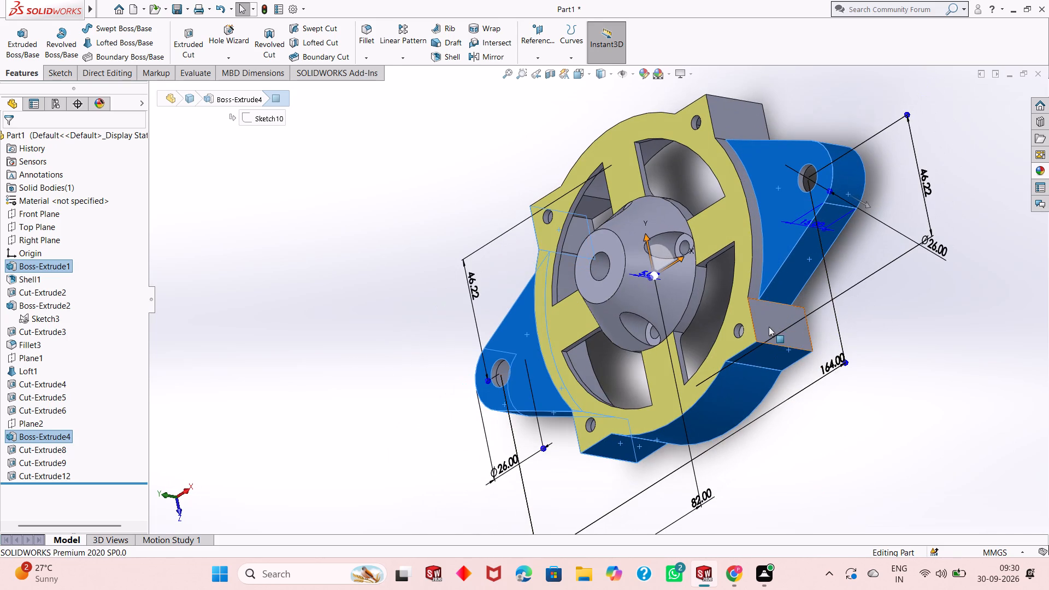
ctrl+click(768, 326)
ctrl+click(755, 274)
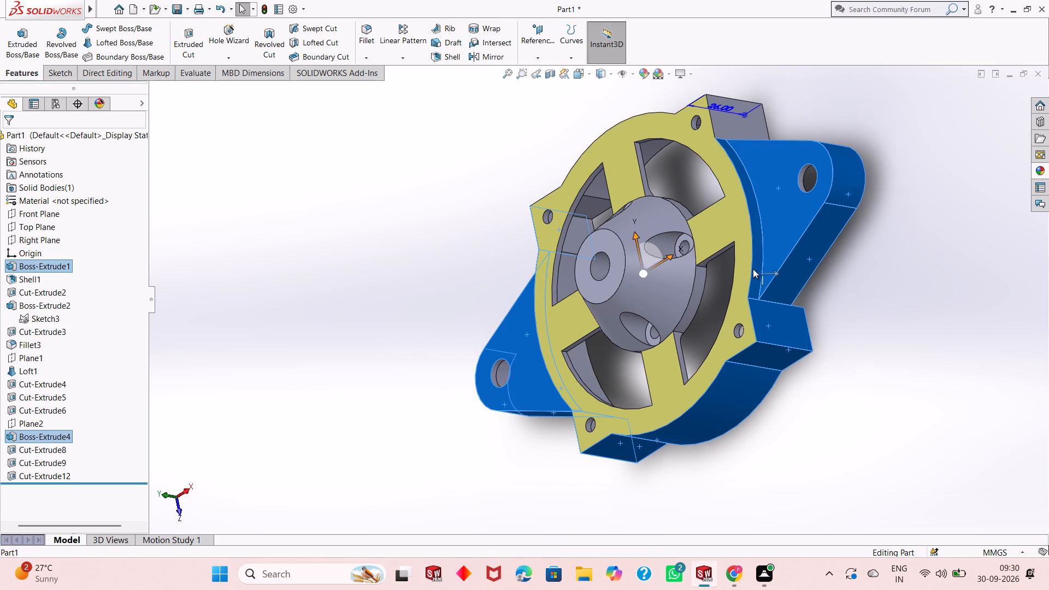
ctrl+click(730, 116)
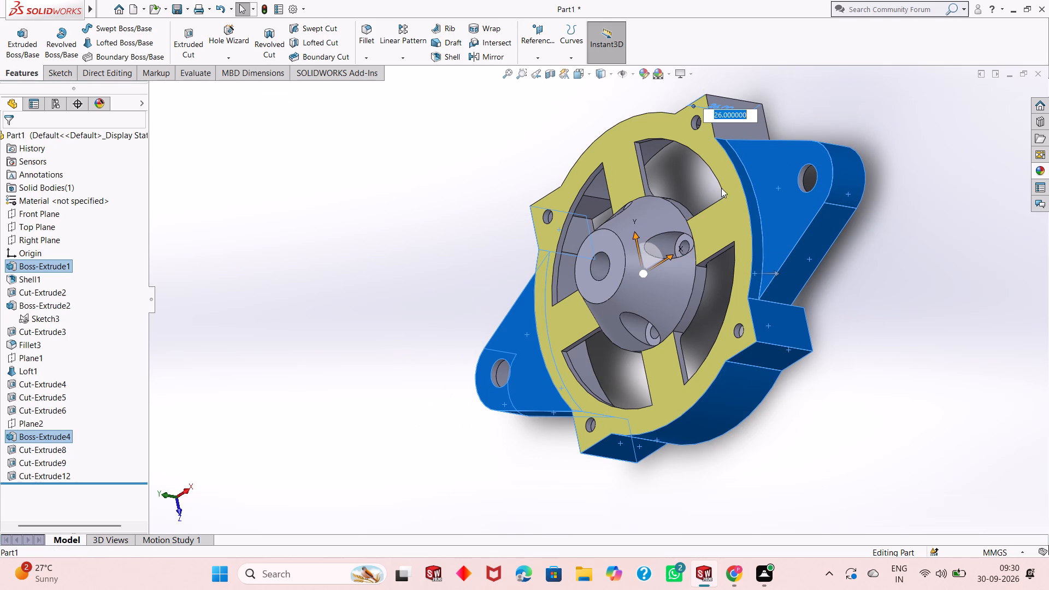
ctrl+click(741, 125)
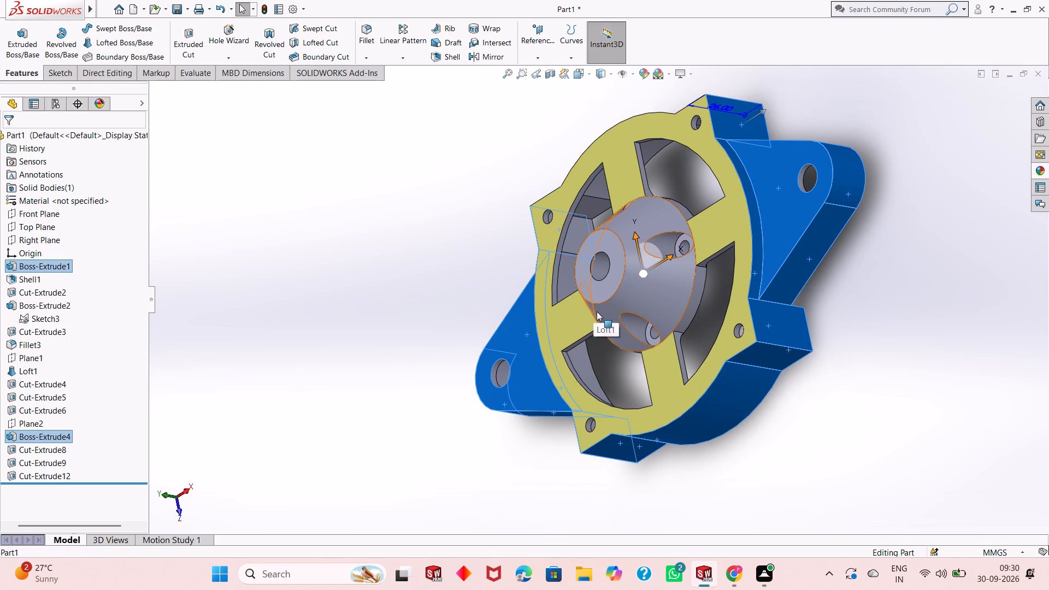
Add the hub's conical face, its flat end face, and the walls and floors of two screw recesses to the selection.
ctrl+click(639, 289)
ctrl+click(602, 285)
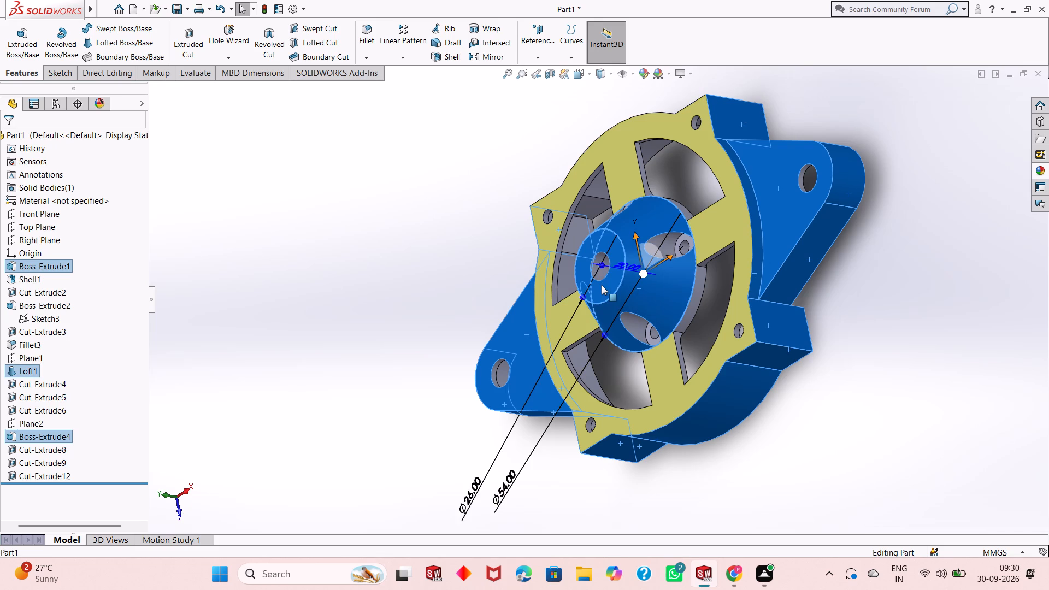
ctrl+scroll(633, 322, down, 2)
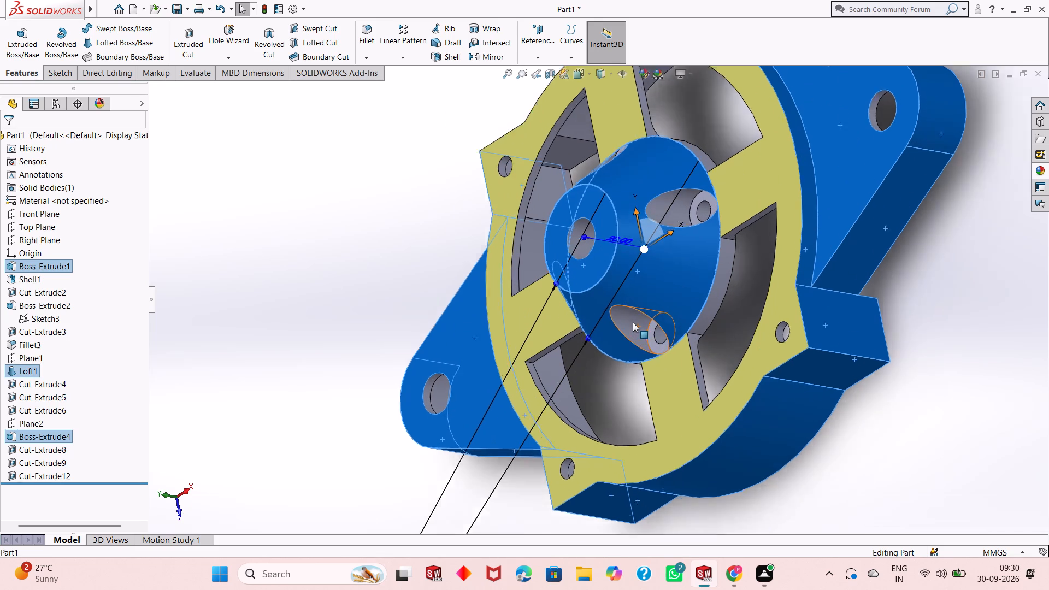
ctrl+scroll(633, 322, down, 2)
ctrl+click(633, 329)
ctrl+click(664, 356)
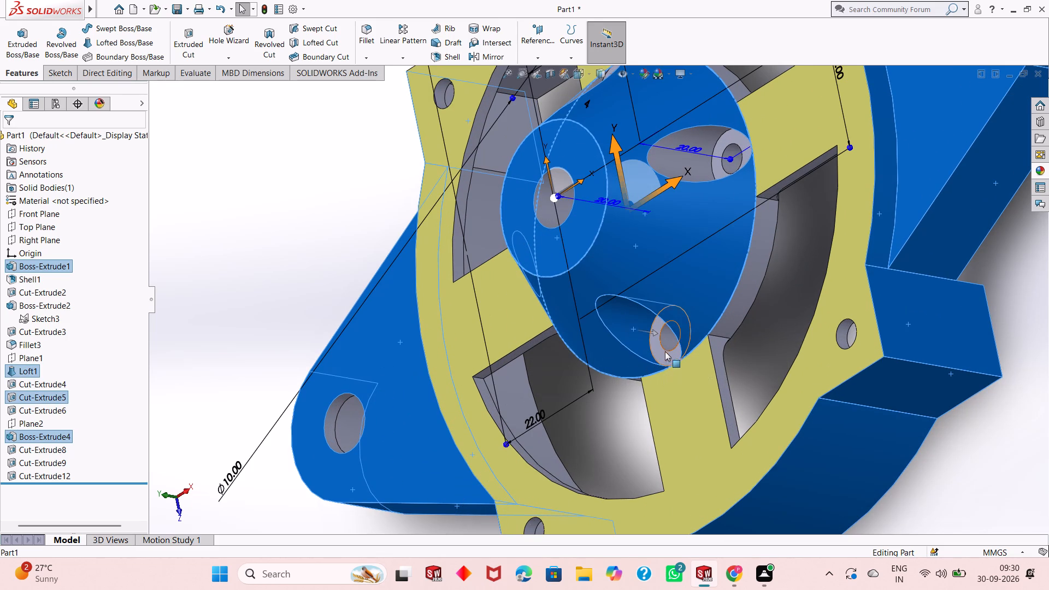
ctrl+click(686, 173)
ctrl+click(733, 138)
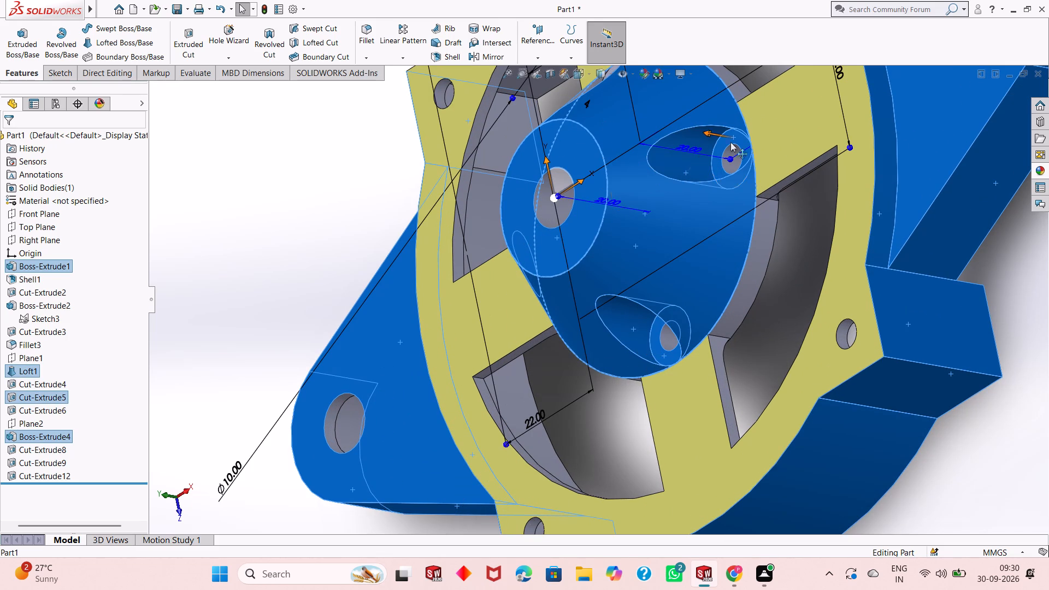
Add the hub's centre bore, the third screw recess's floor, wall and hole, and a neighbouring recess's screw hole to the selection.
middle_drag(564, 265, 651, 243)
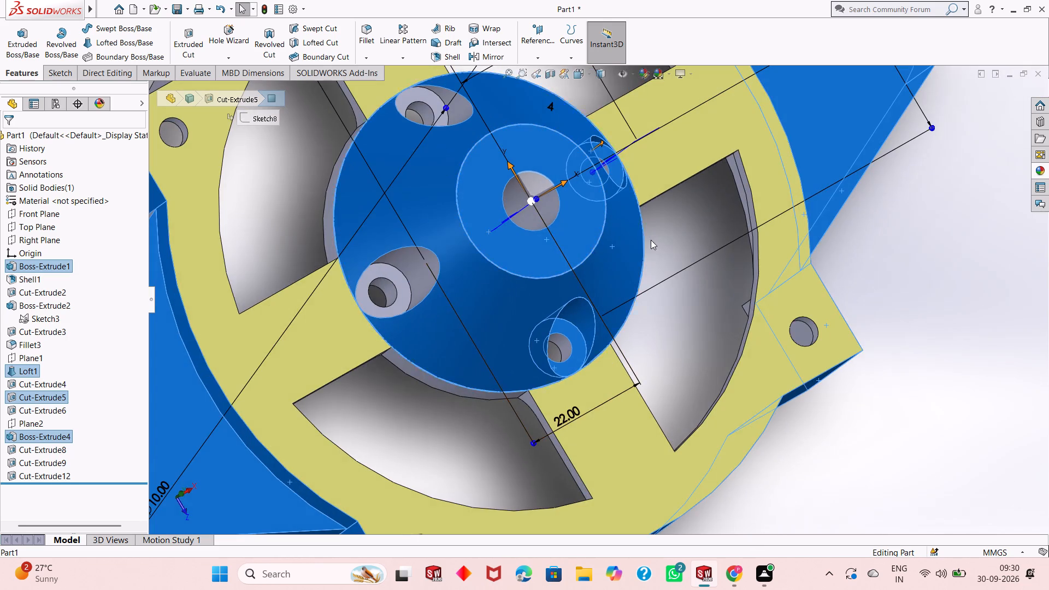
scroll(546, 258, up, 2)
scroll(541, 223, down, 5)
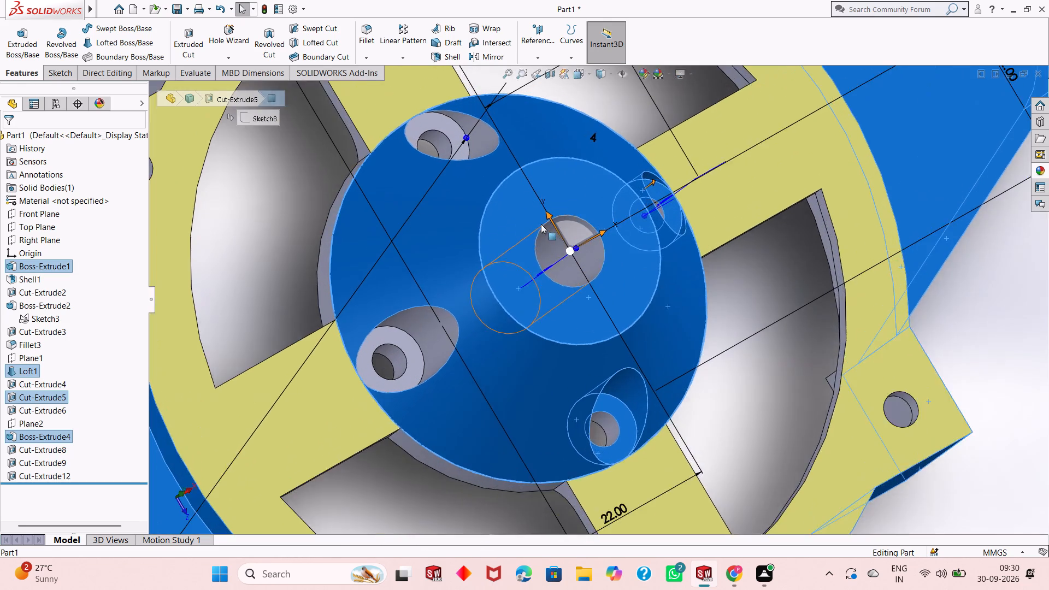
scroll(541, 224, down, 2)
ctrl+click(564, 284)
scroll(571, 320, up, 4)
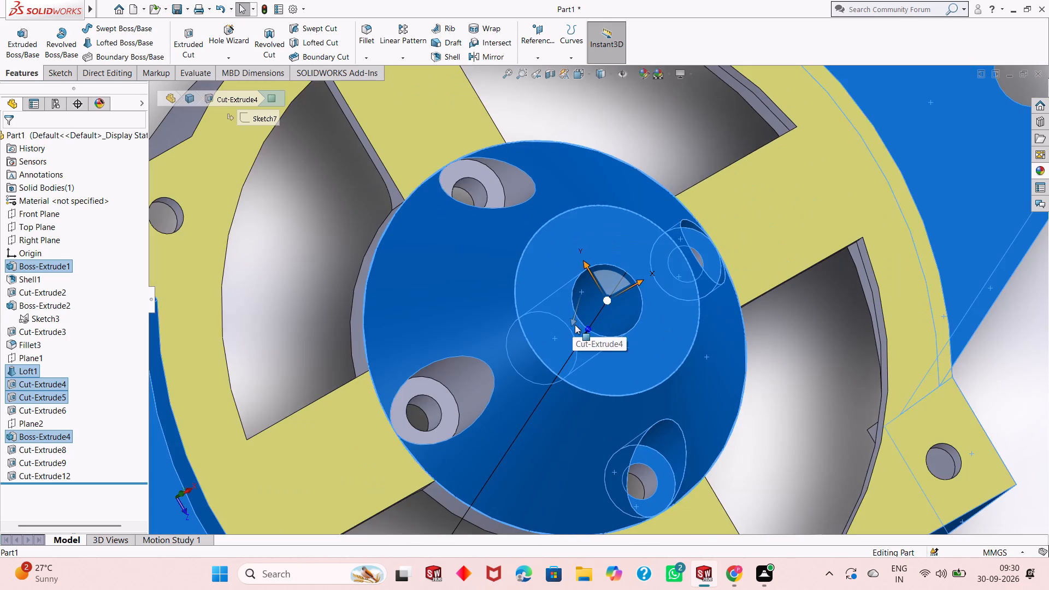
scroll(574, 324, up, 3)
scroll(522, 394, down, 6)
ctrl+click(494, 317)
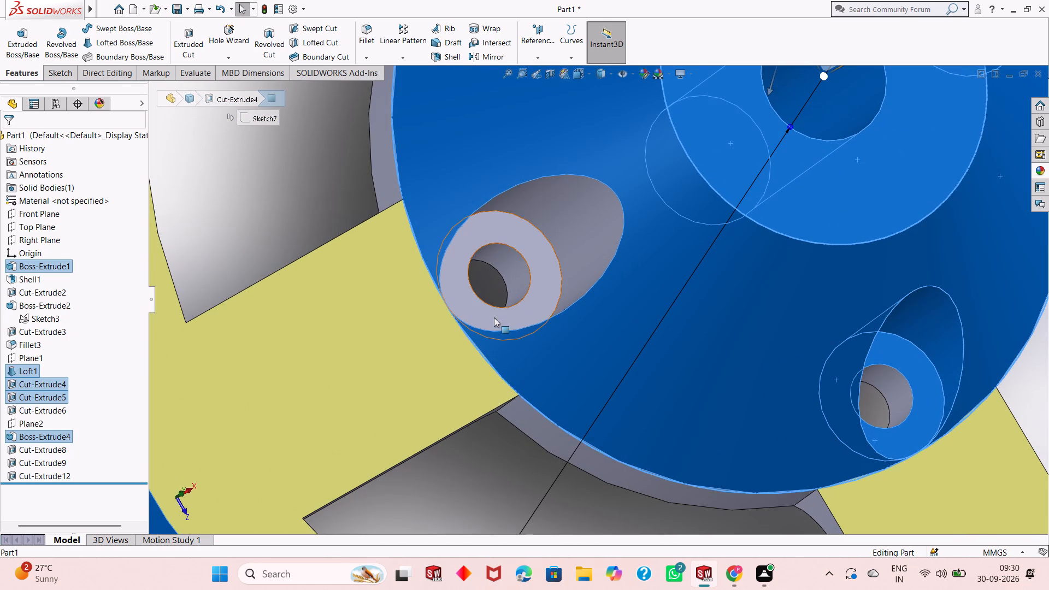
ctrl+click(573, 262)
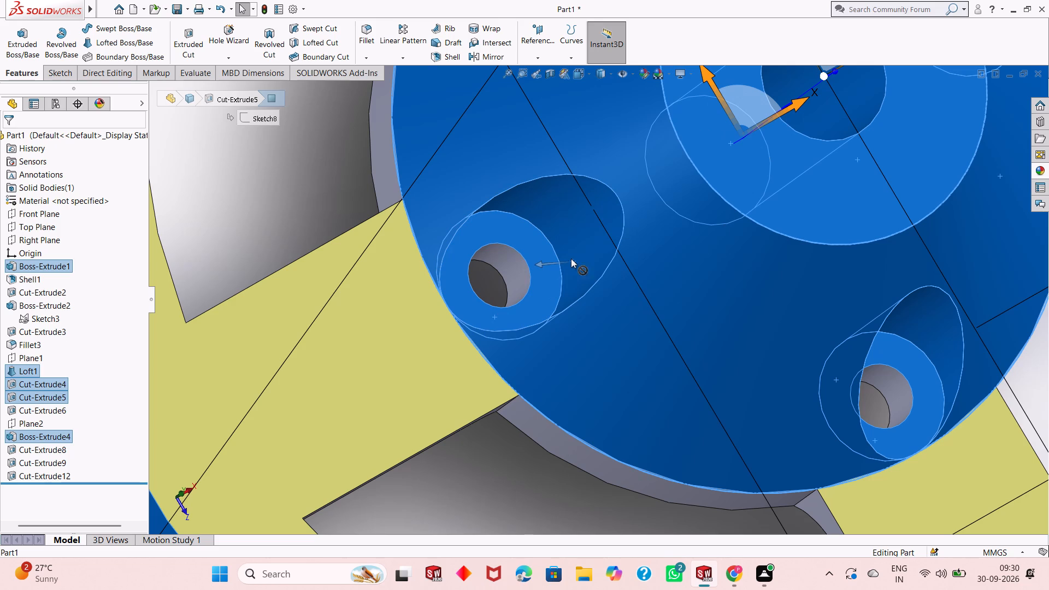
ctrl+click(520, 270)
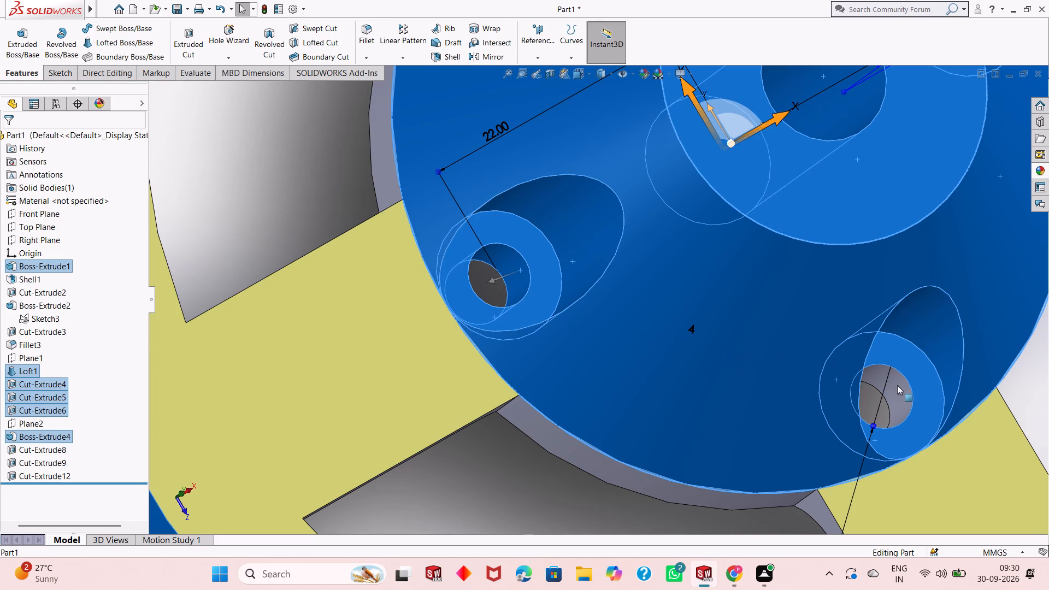
ctrl+click(900, 387)
Add two rim segments at the hub's base and the fourth screw recess's hole, floor and wall to the selection.
ctrl+click(622, 469)
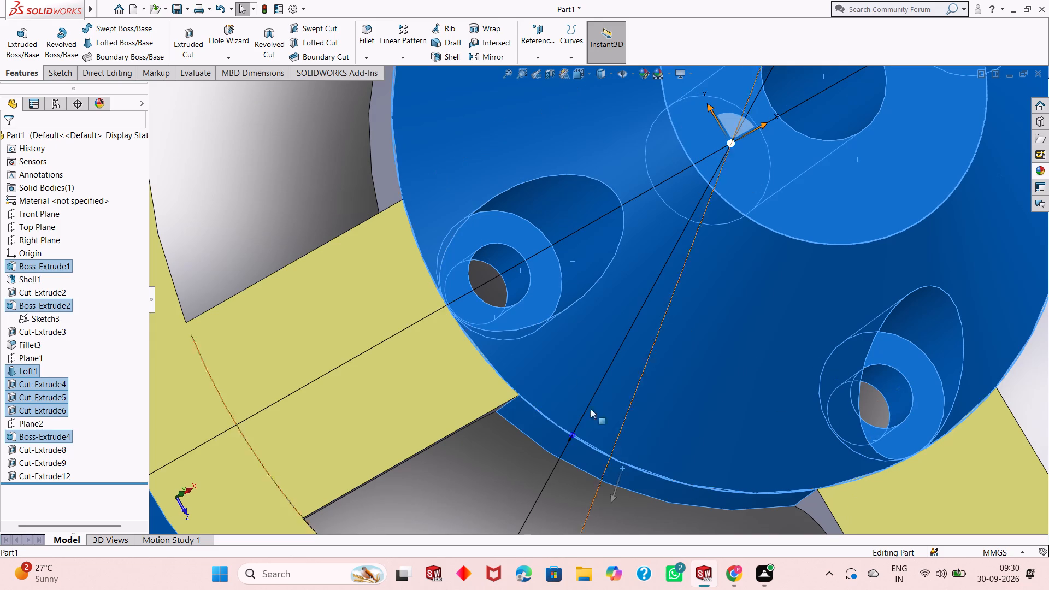
ctrl+click(387, 169)
scroll(603, 411, up, 5)
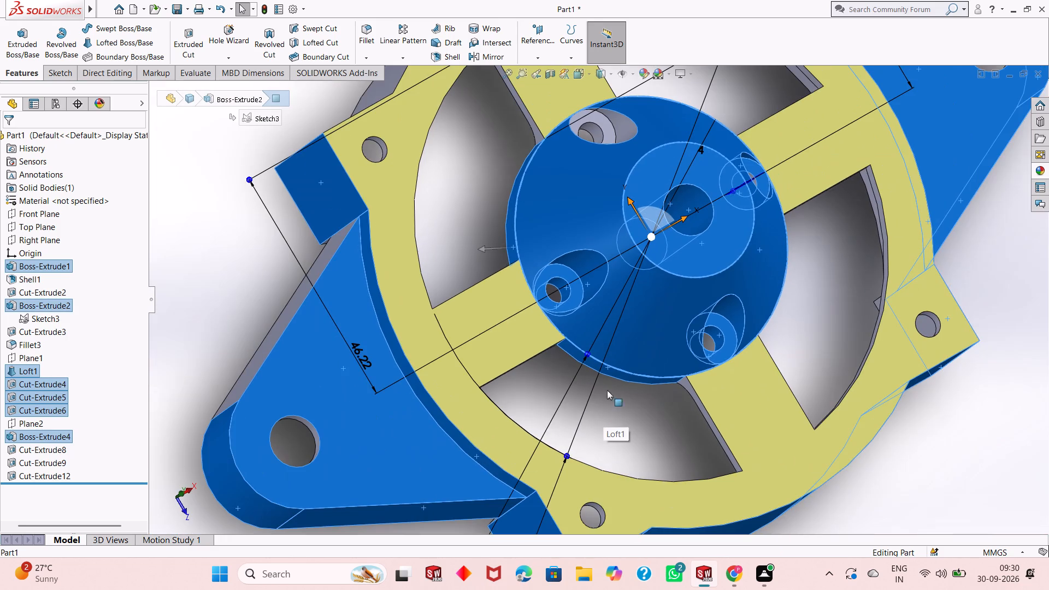
scroll(700, 118, down, 7)
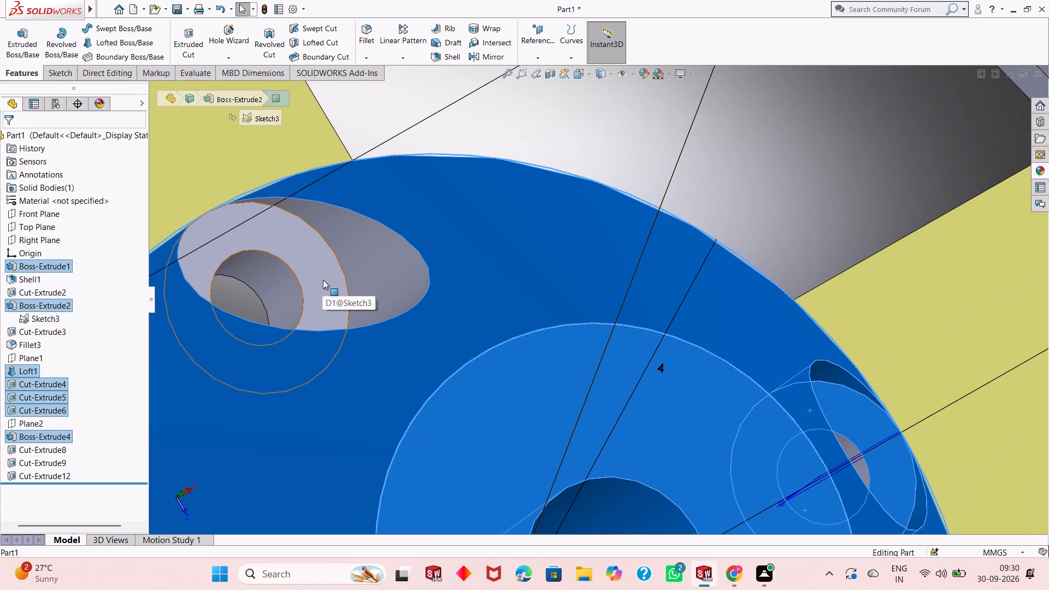
ctrl+click(276, 276)
ctrl+click(294, 241)
ctrl+click(357, 227)
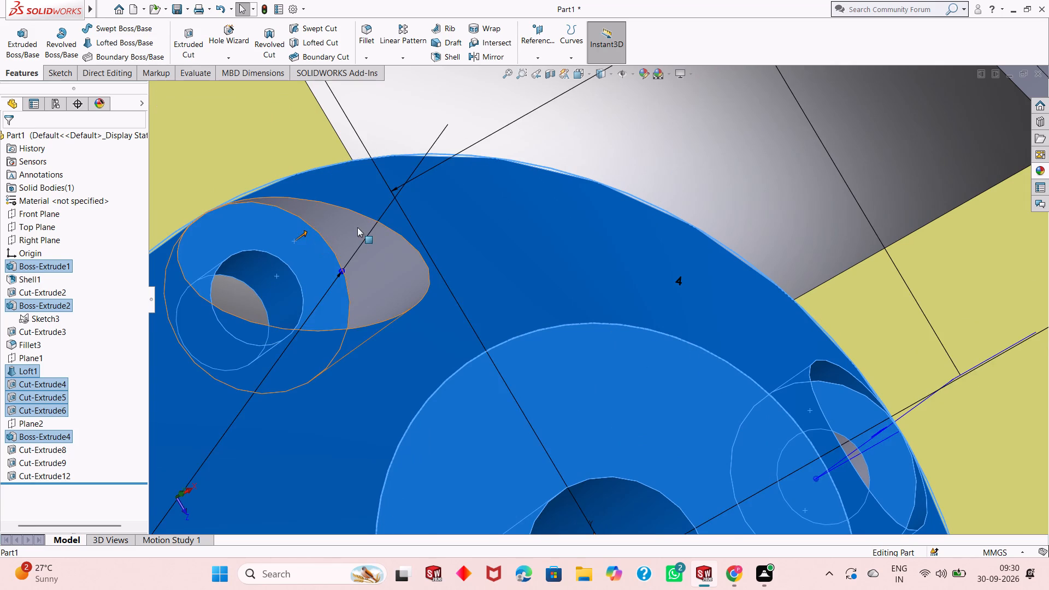
Add the inner wall of the remaining screw hole in the hub's conical face to the selection.
scroll(354, 260, up, 6)
scroll(379, 331, up, 5)
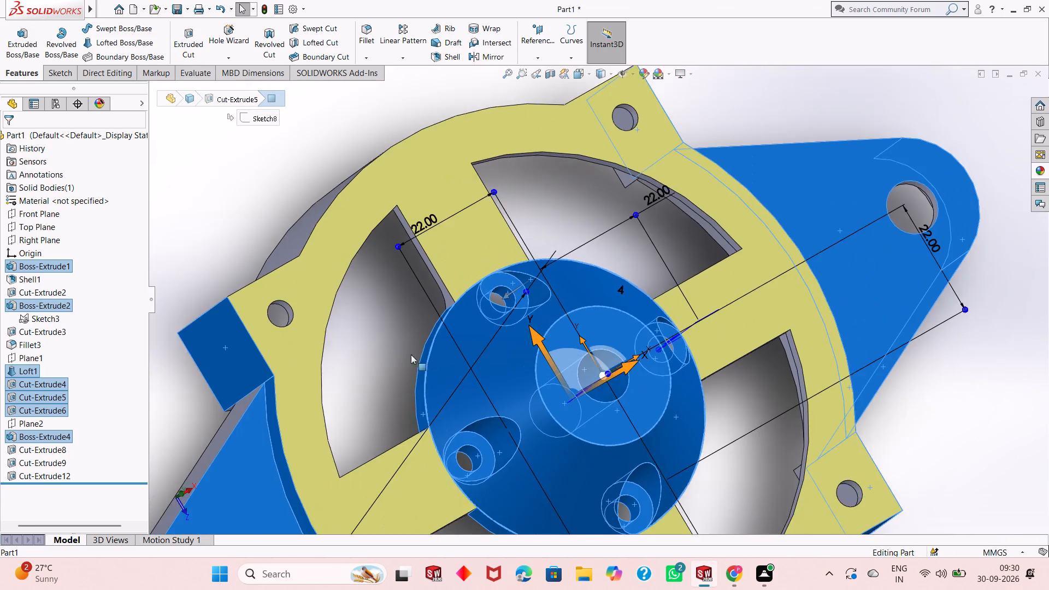
scroll(411, 355, up, 3)
middle_drag(659, 340, 588, 429)
scroll(587, 320, down, 6)
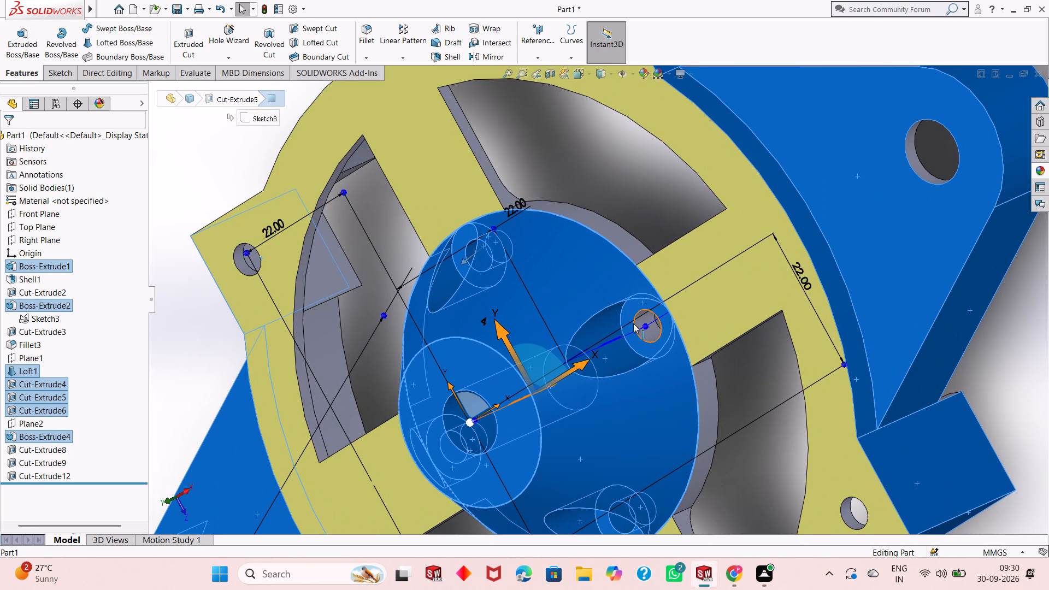
ctrl+click(643, 317)
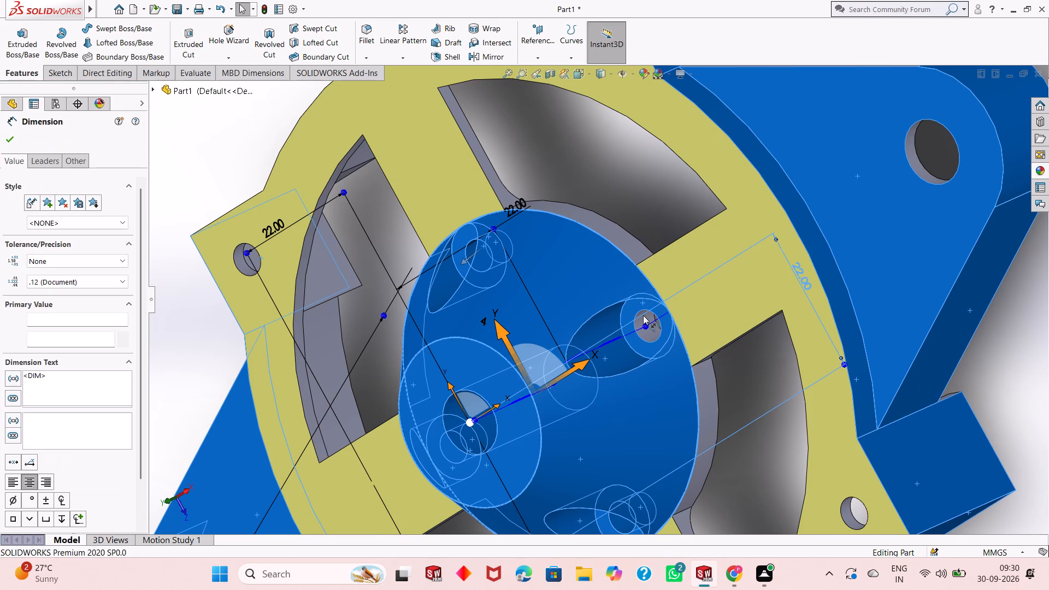
scroll(643, 315, down, 3)
ctrl+click(644, 345)
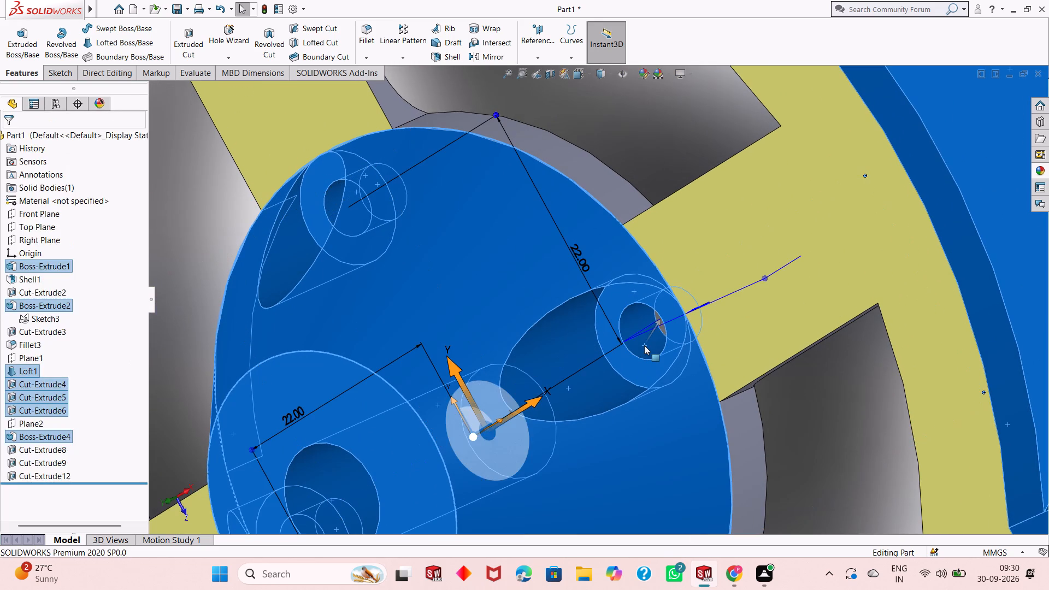
Add two more rim segments at the hub's base and one side wall on each of two adjacent spokes to the selection.
ctrl+click(590, 176)
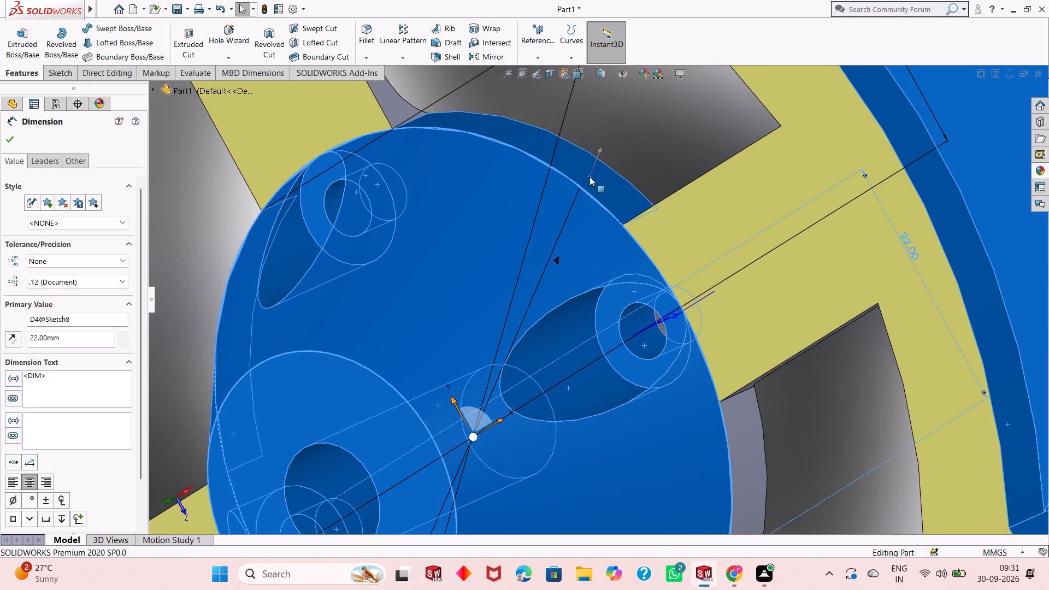
ctrl+click(402, 104)
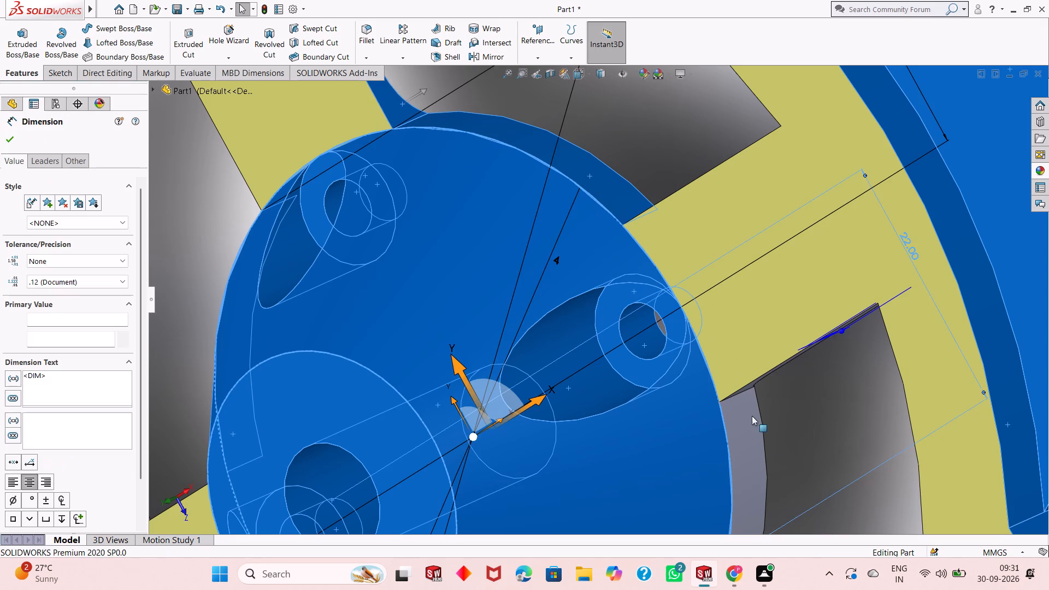
ctrl+click(752, 452)
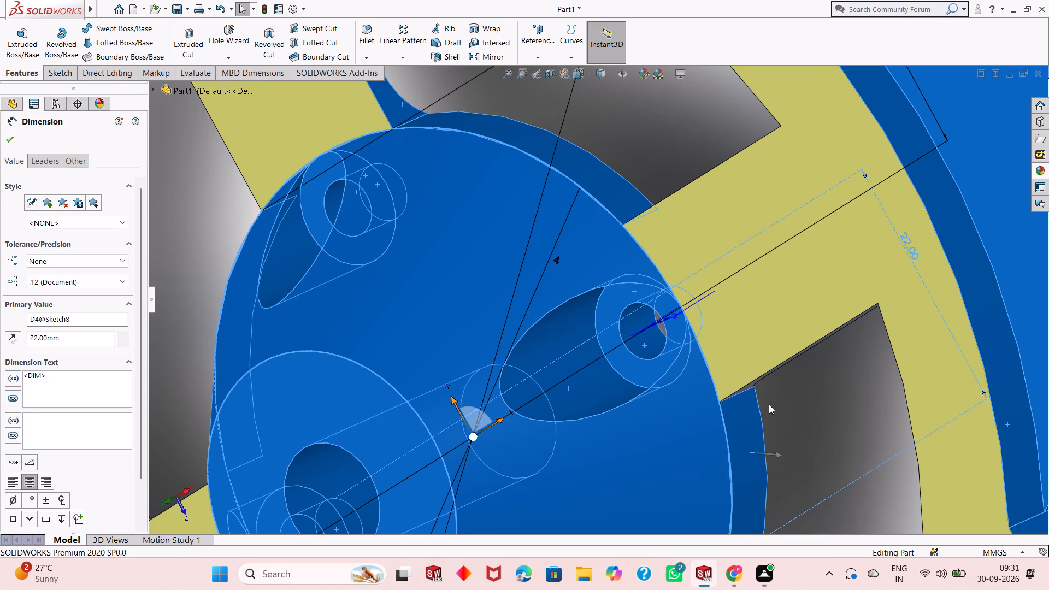
middle_drag(769, 406, 769, 354)
ctrl+click(741, 381)
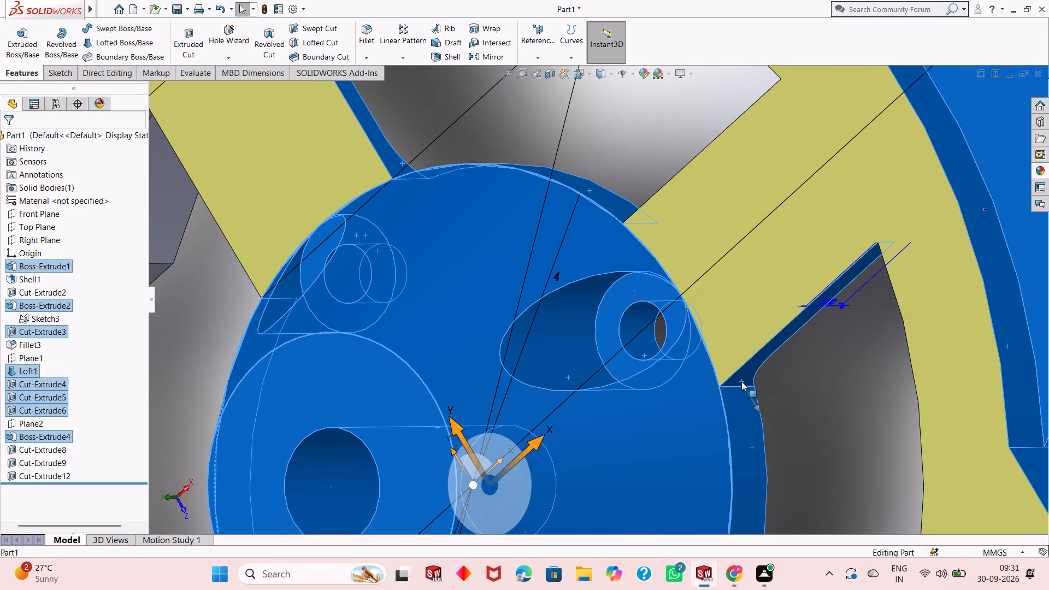
Add the thin side walls of the two opposite spokes along the X axis, on their +Y sides, to the selection.
middle_drag(636, 177, 722, 417)
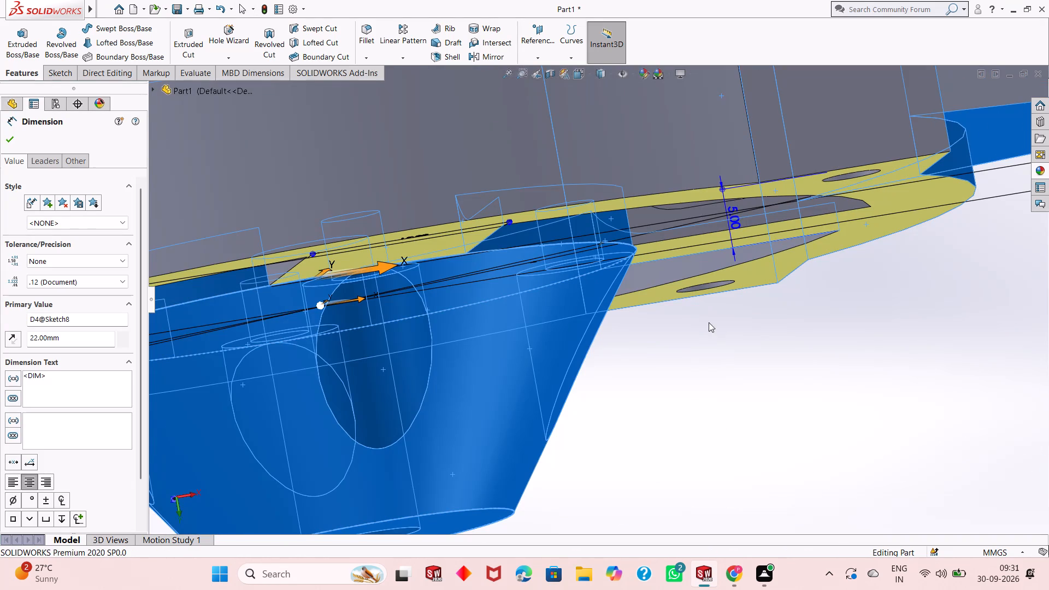
middle_drag(755, 449, 748, 386)
scroll(744, 386, up, 1)
scroll(762, 505, up, 1)
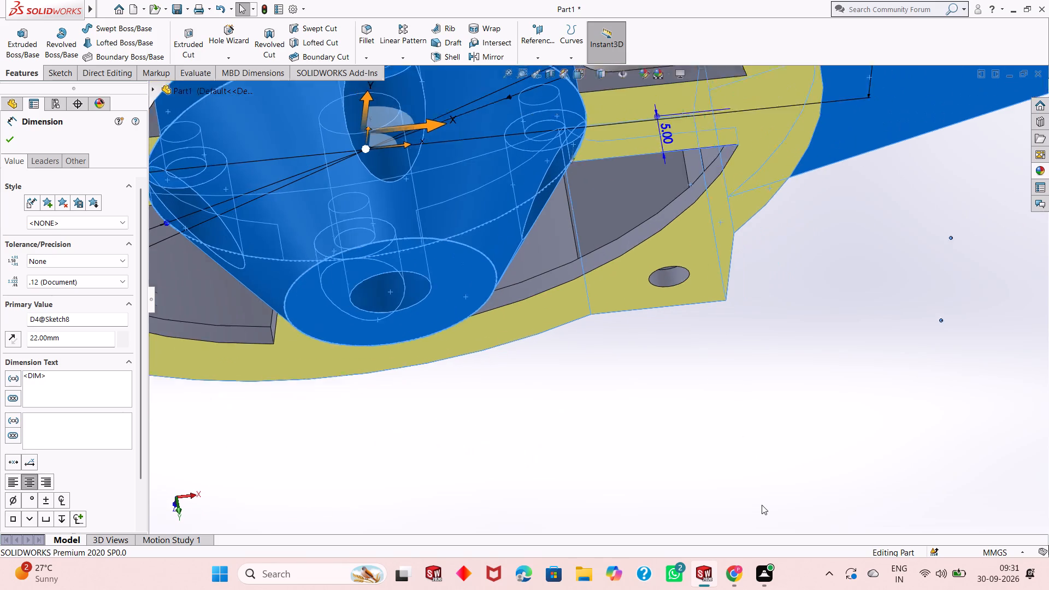
scroll(762, 505, up, 3)
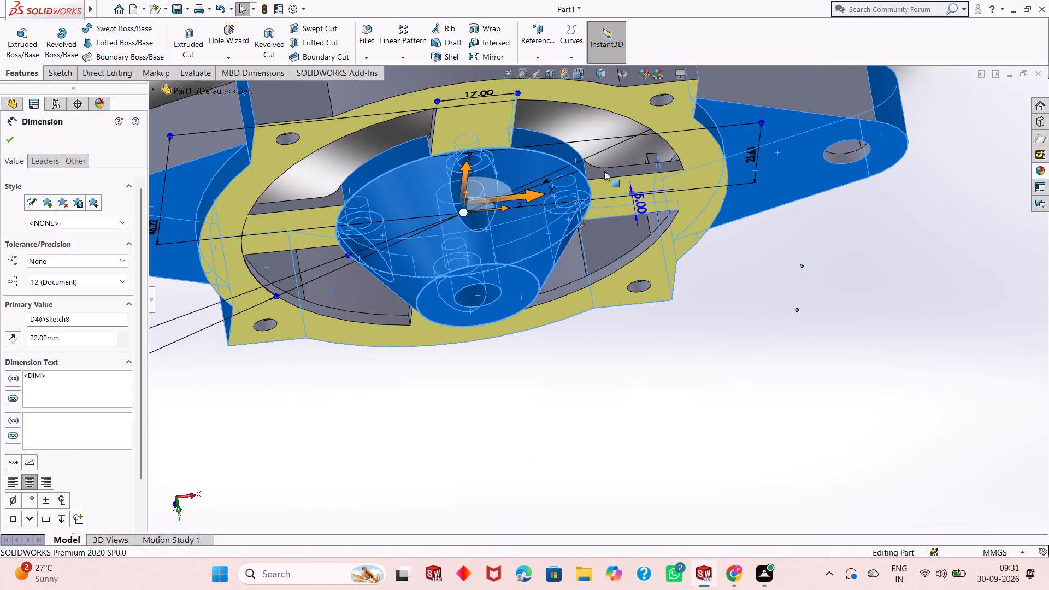
ctrl+click(604, 172)
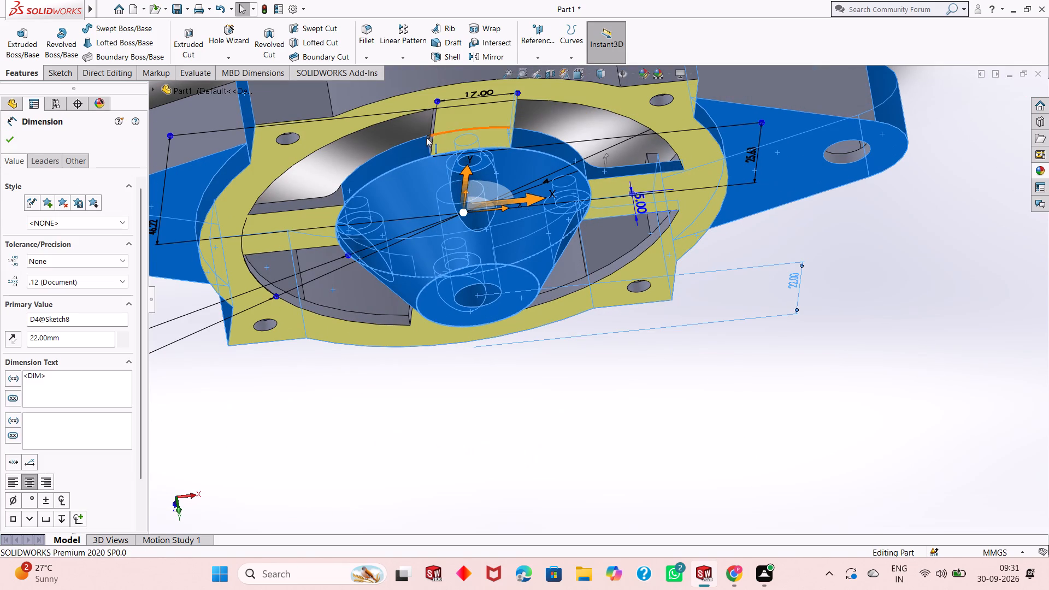
ctrl+click(294, 204)
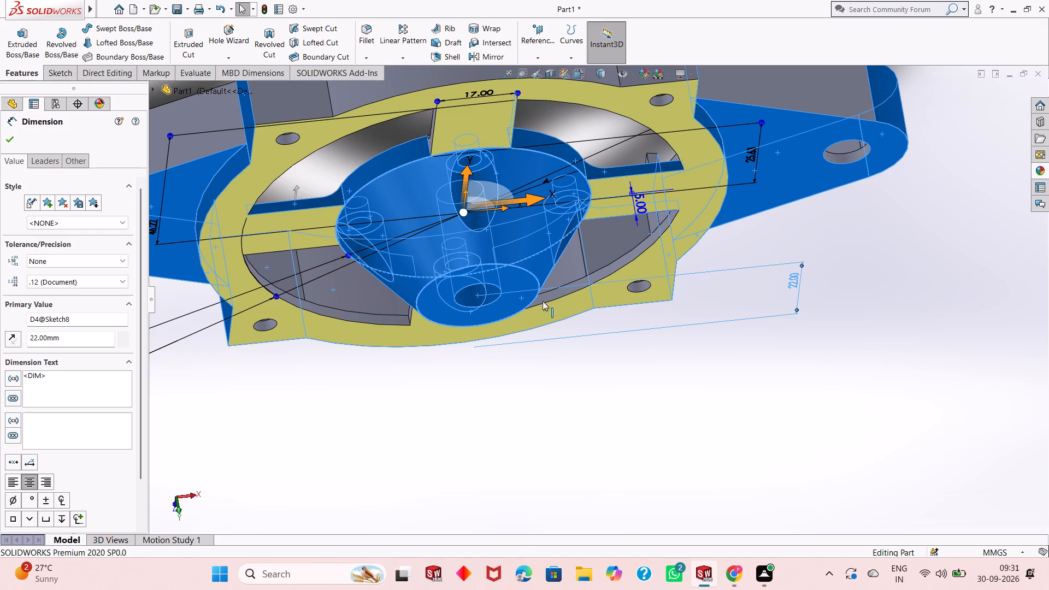
Add the remaining side wall of the spoke carrying the 17.00 dimension to the selection.
middle_drag(467, 378, 470, 320)
scroll(471, 317, up, 3)
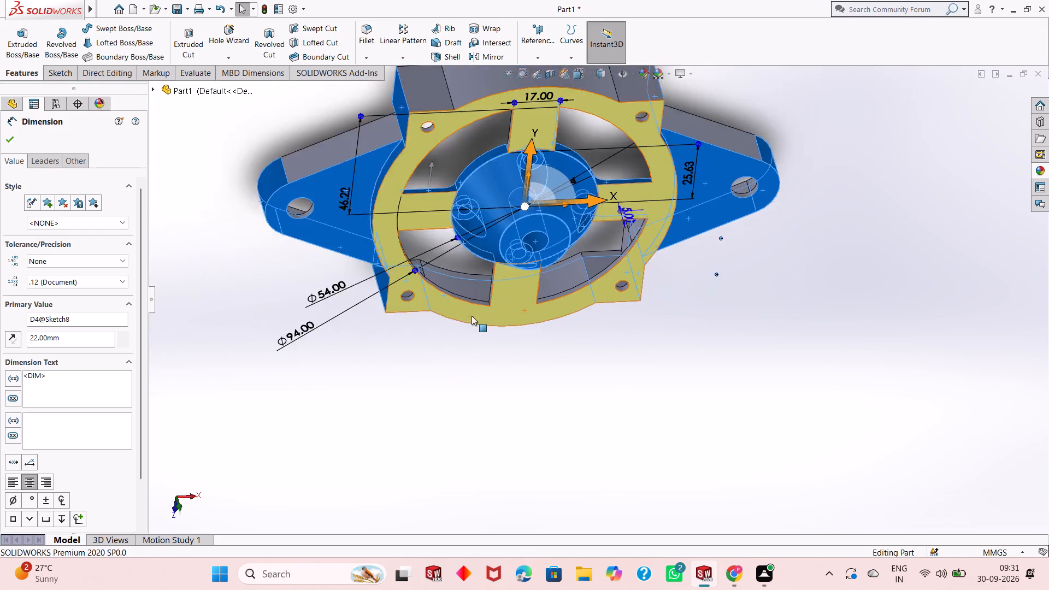
scroll(472, 316, up, 2)
middle_drag(505, 222, 513, 117)
scroll(539, 168, down, 8)
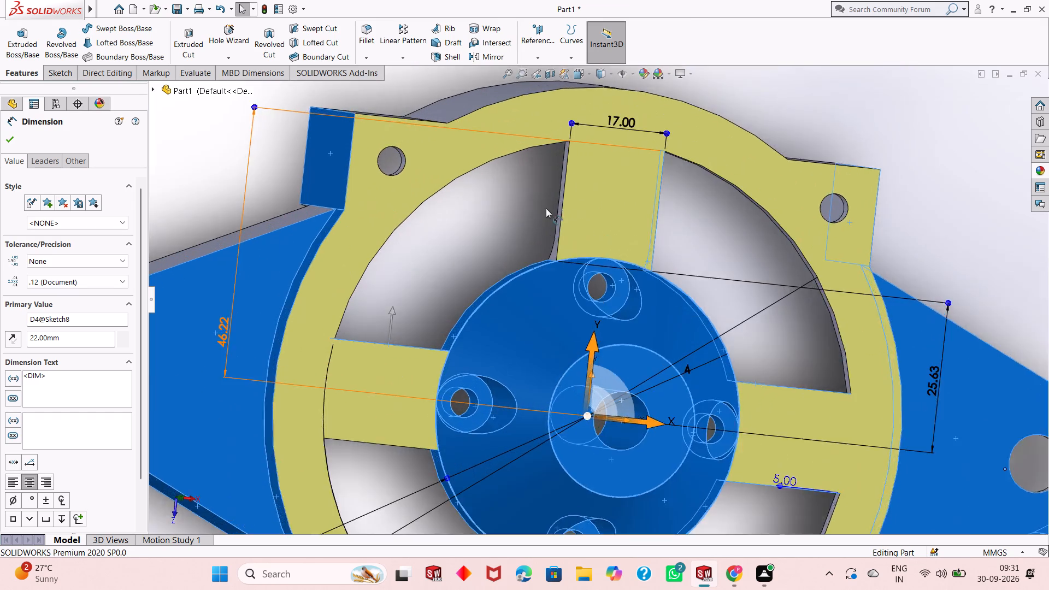
scroll(546, 208, down, 2)
middle_drag(544, 289, 545, 306)
scroll(544, 291, down, 1)
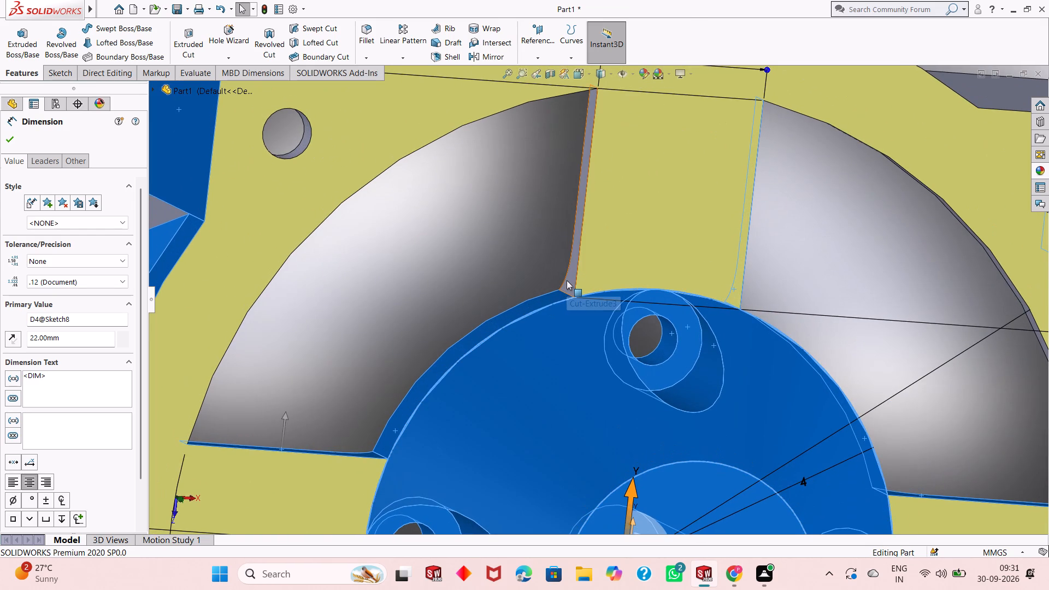
ctrl+click(567, 280)
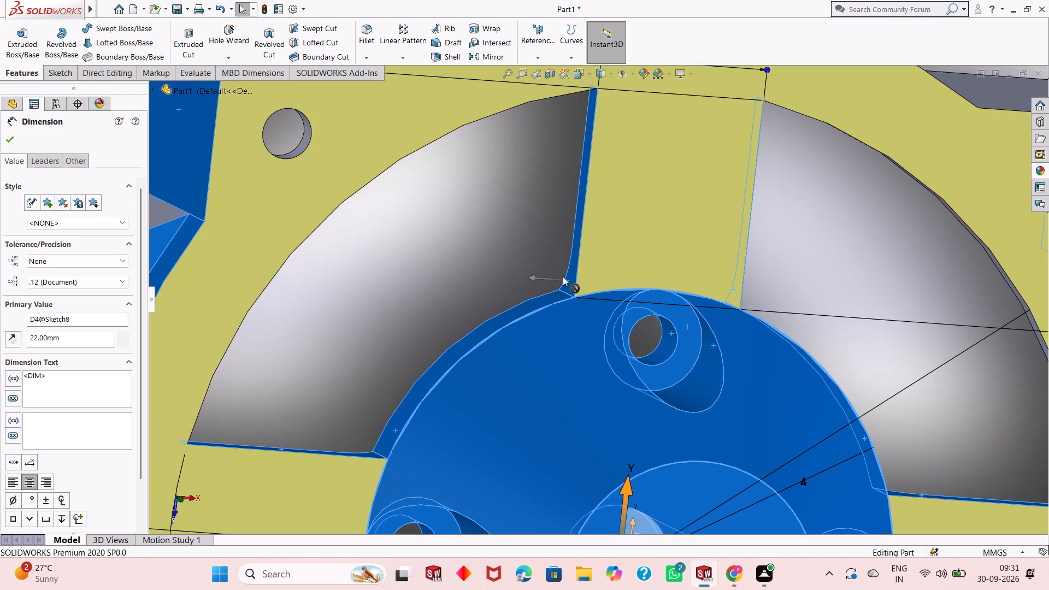
Add the two spoke side walls bordering the window between the -X and -Y spokes to the selection.
scroll(590, 335, up, 1)
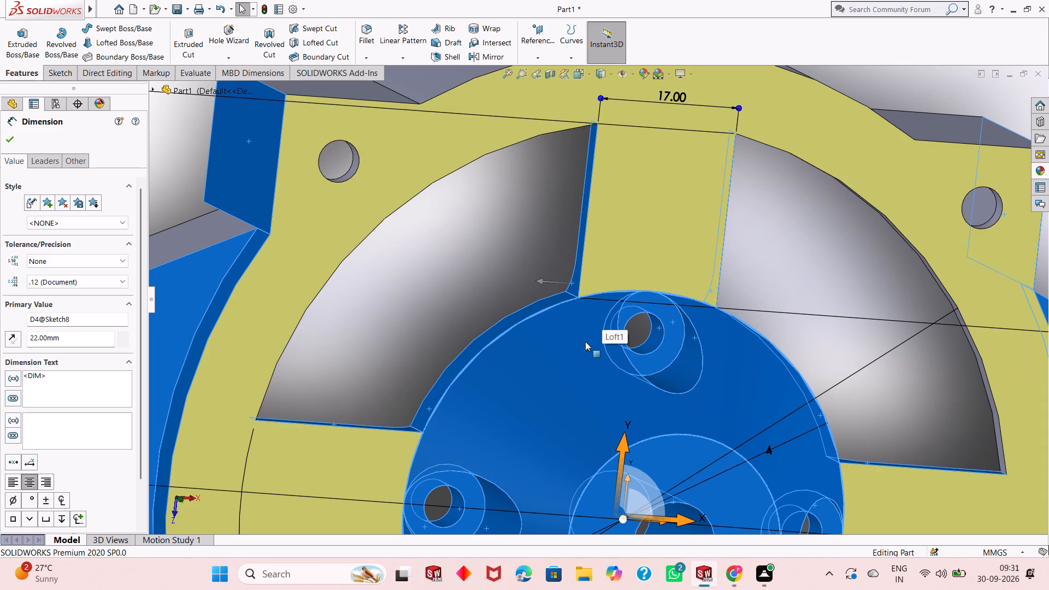
scroll(548, 347, up, 4)
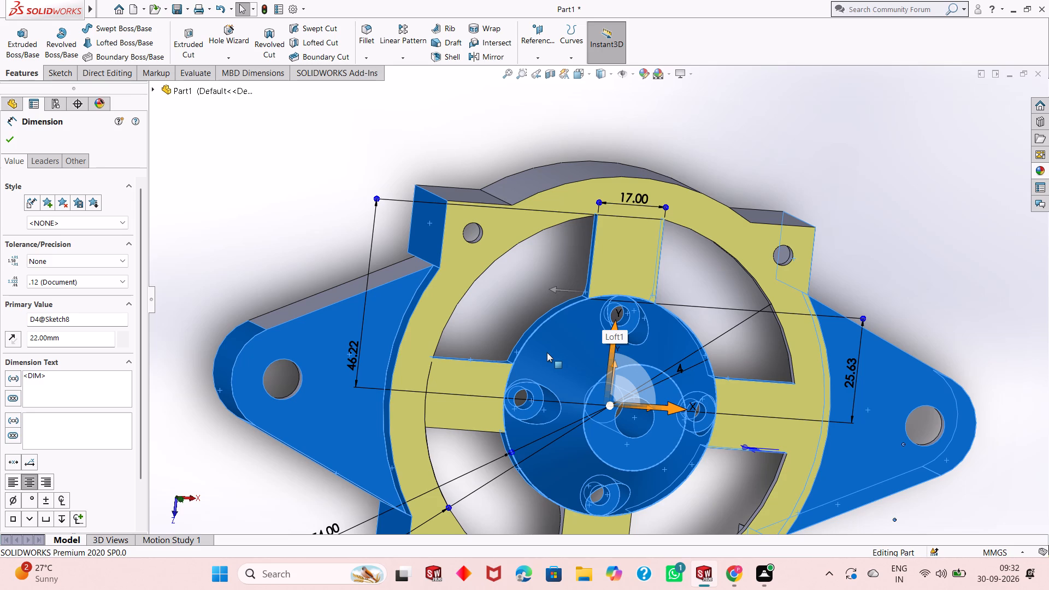
scroll(547, 352, down, 2)
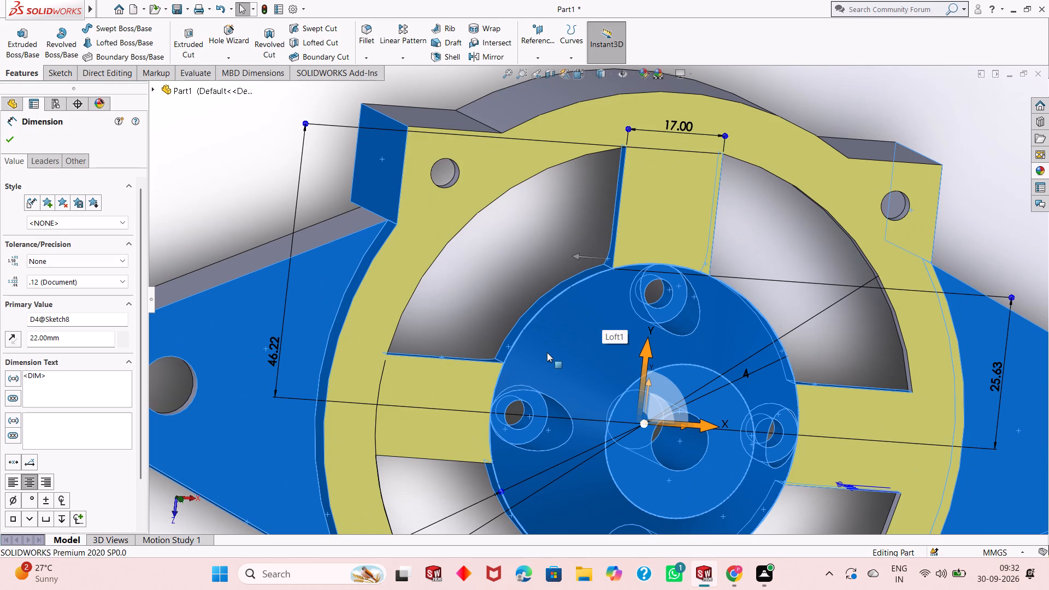
scroll(547, 352, down, 2)
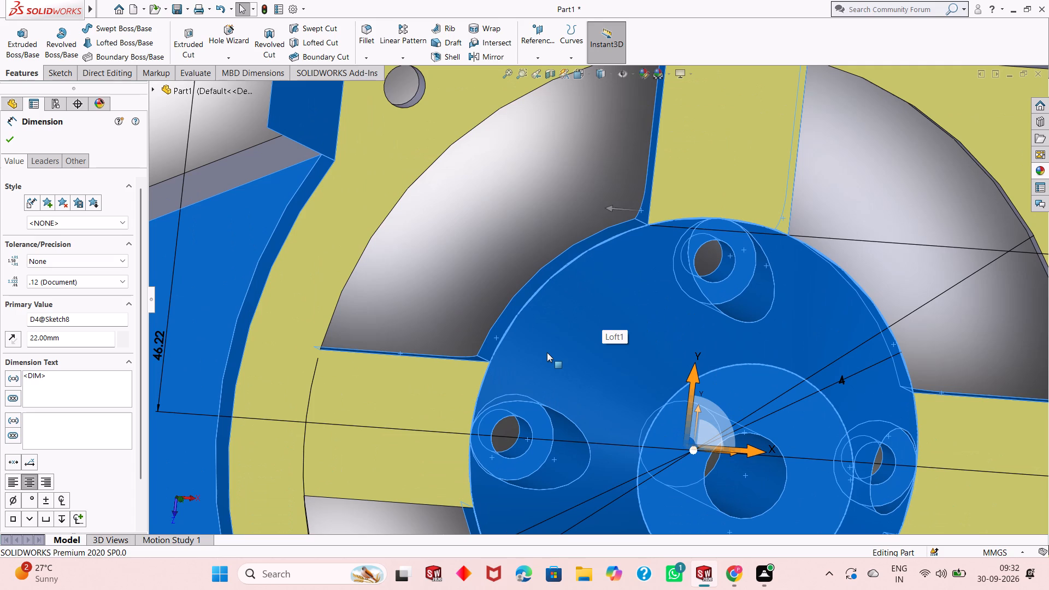
scroll(547, 352, down, 1)
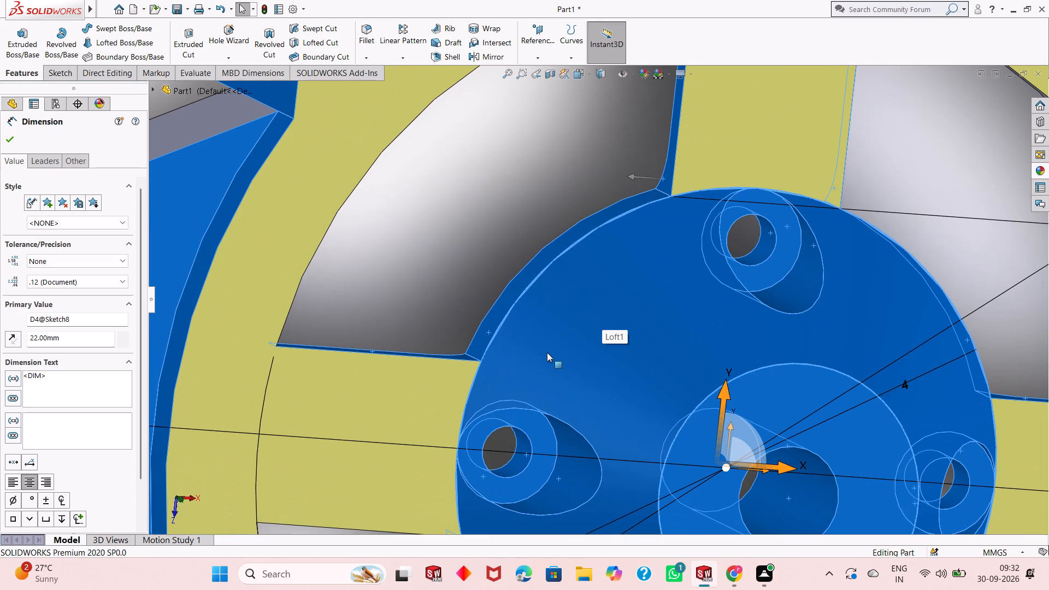
scroll(547, 352, up, 6)
middle_drag(539, 438, 559, 410)
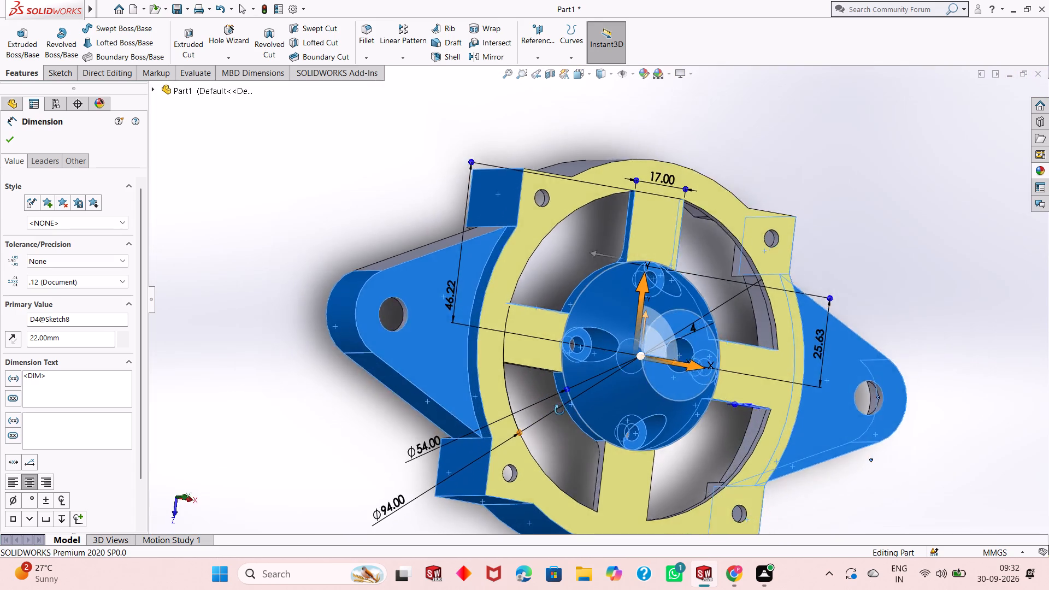
middle_drag(559, 410, 569, 321)
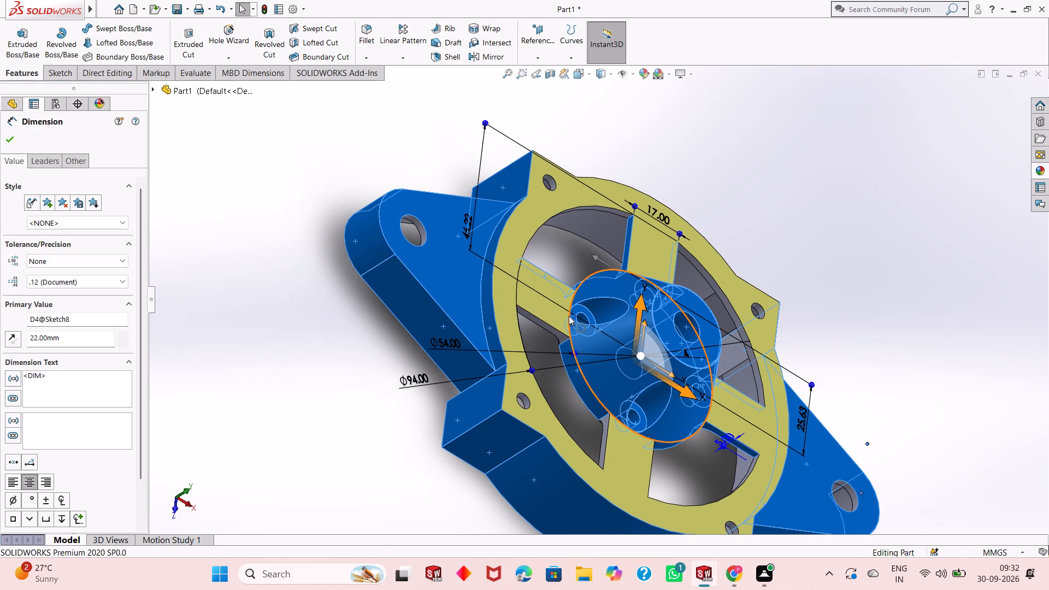
scroll(569, 316, down, 2)
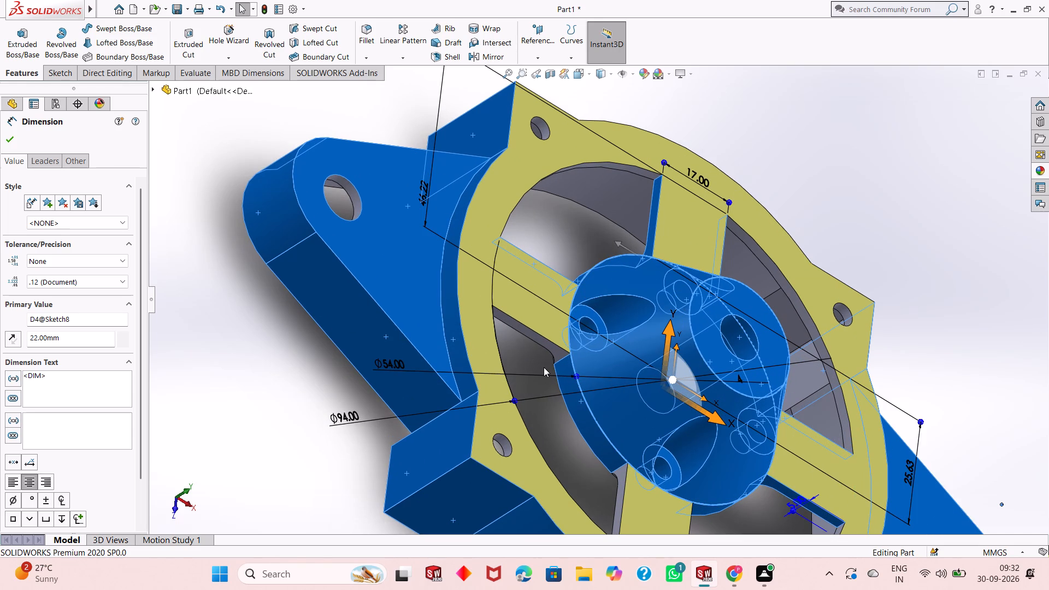
ctrl+click(561, 350)
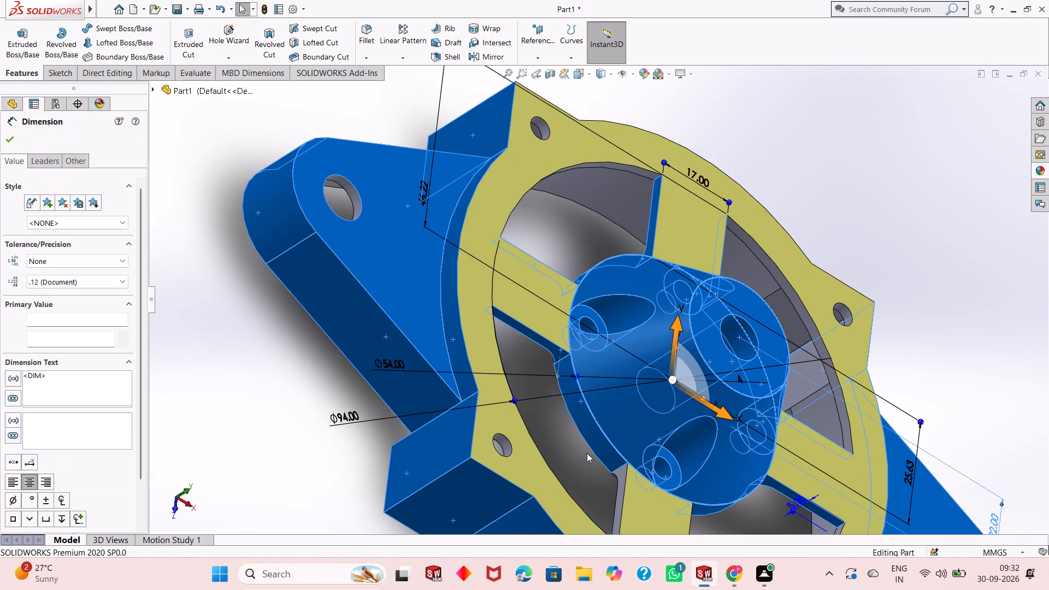
ctrl+click(619, 473)
Add the last spoke side wall, on the +X side of the -Y spoke, to the selection.
scroll(617, 471, up, 2)
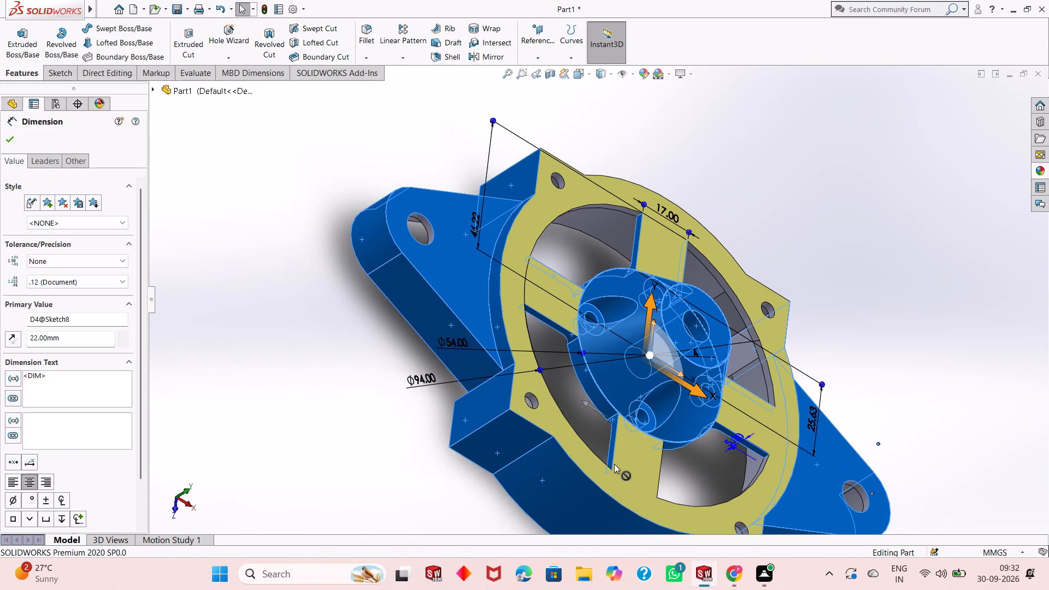
middle_drag(691, 464, 651, 370)
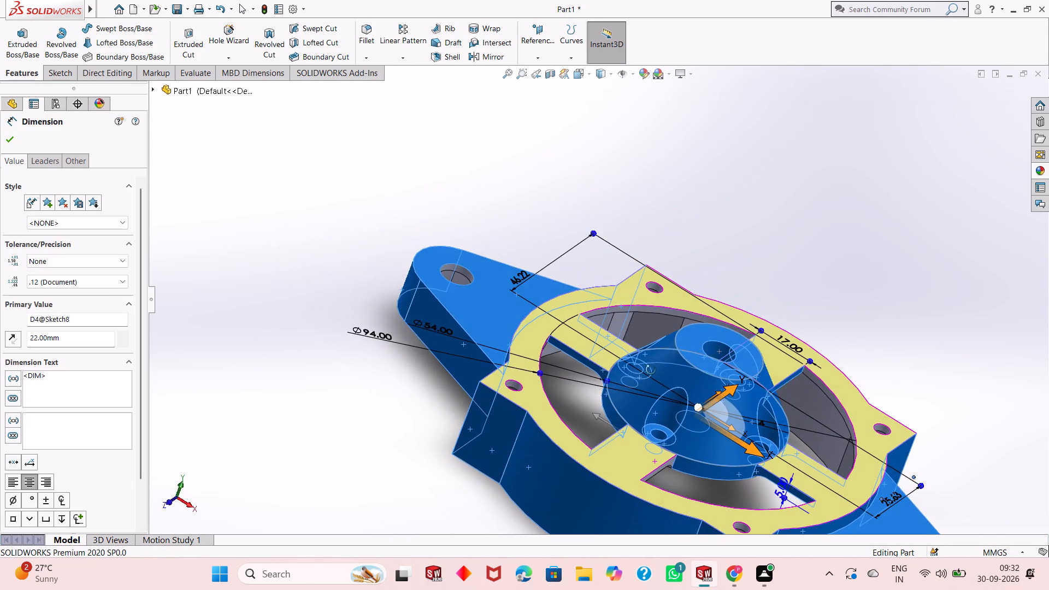
middle_drag(651, 370, 611, 380)
ctrl+click(677, 461)
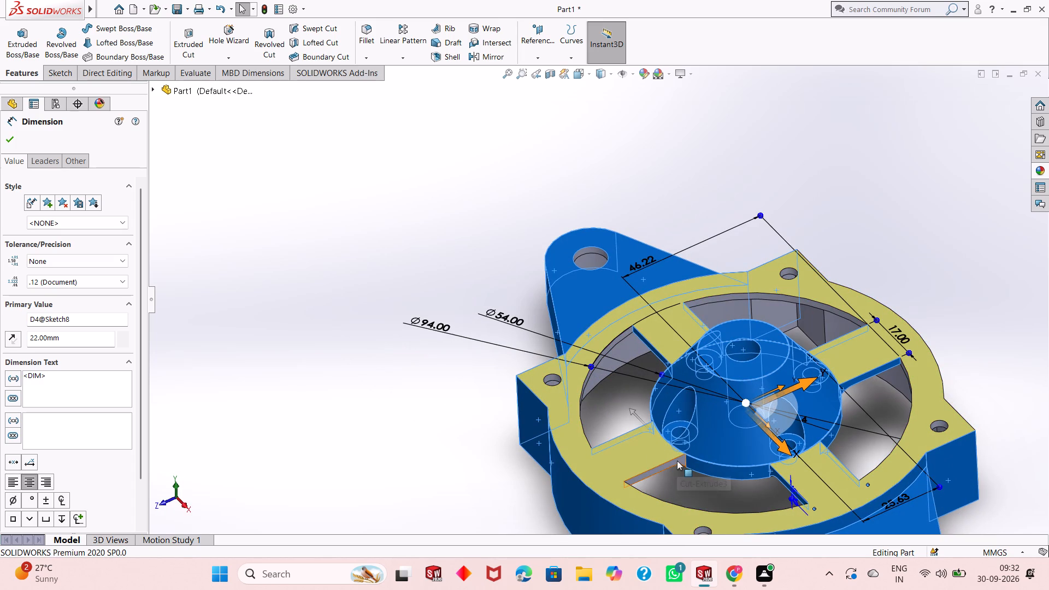
Start a new face selection with the outer arc walls of the two windows beside the -Y spoke.
scroll(741, 418, up, 1)
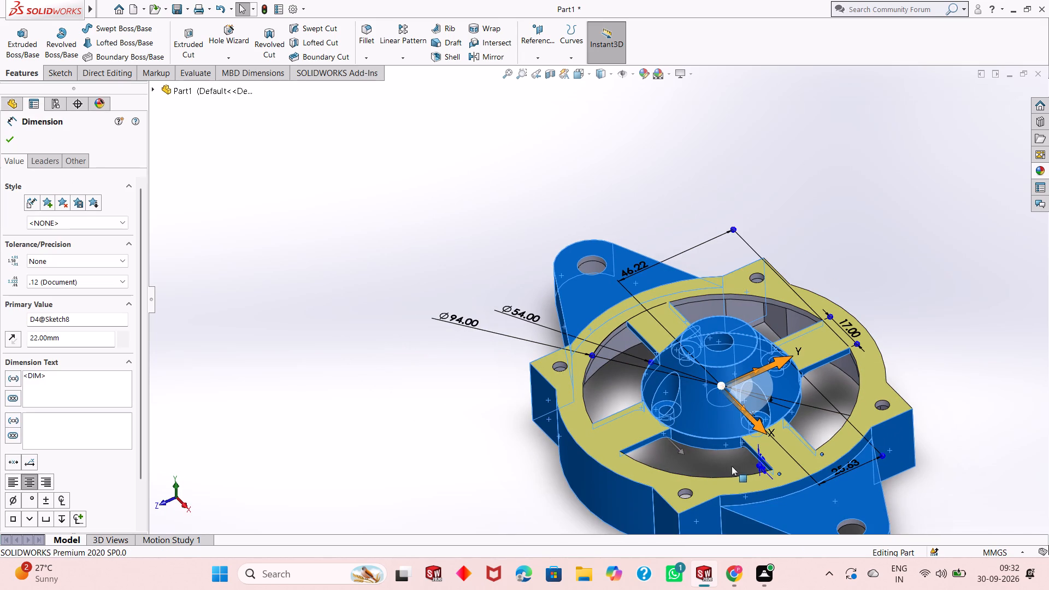
middle_drag(723, 468, 674, 558)
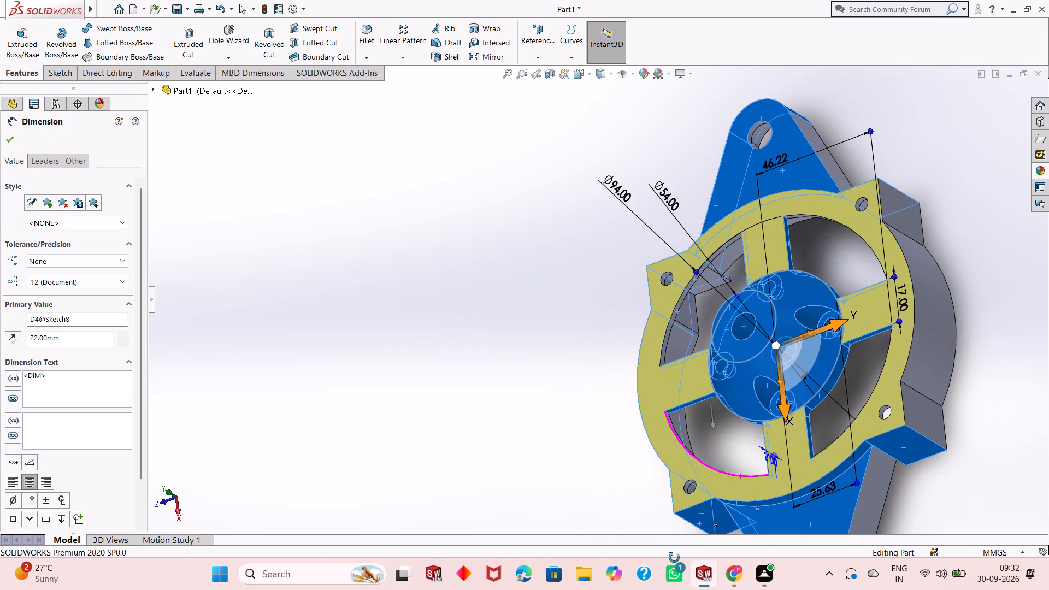
middle_drag(674, 558, 673, 559)
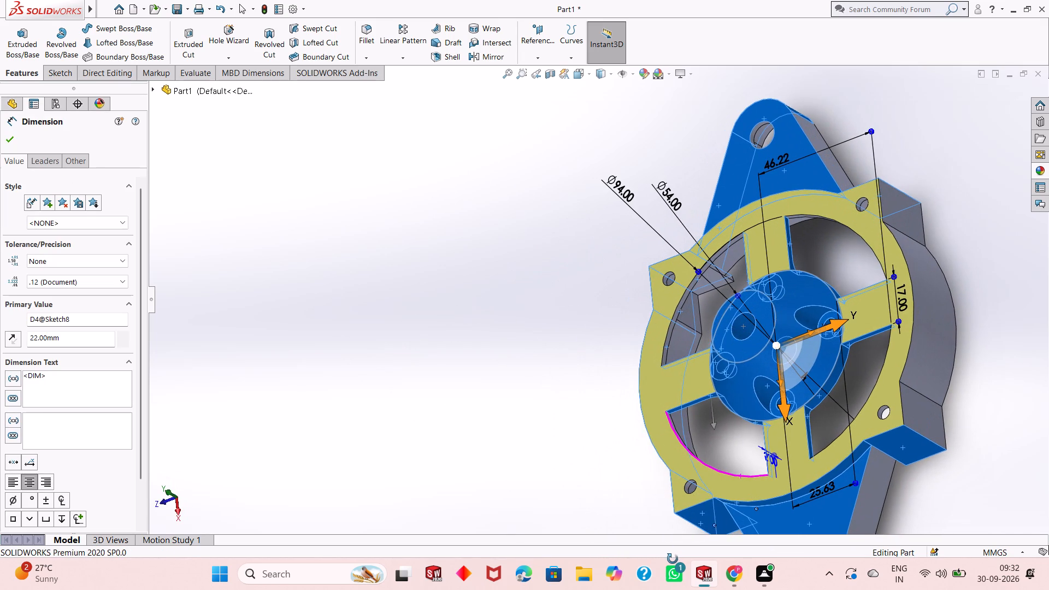
middle_drag(673, 559, 672, 559)
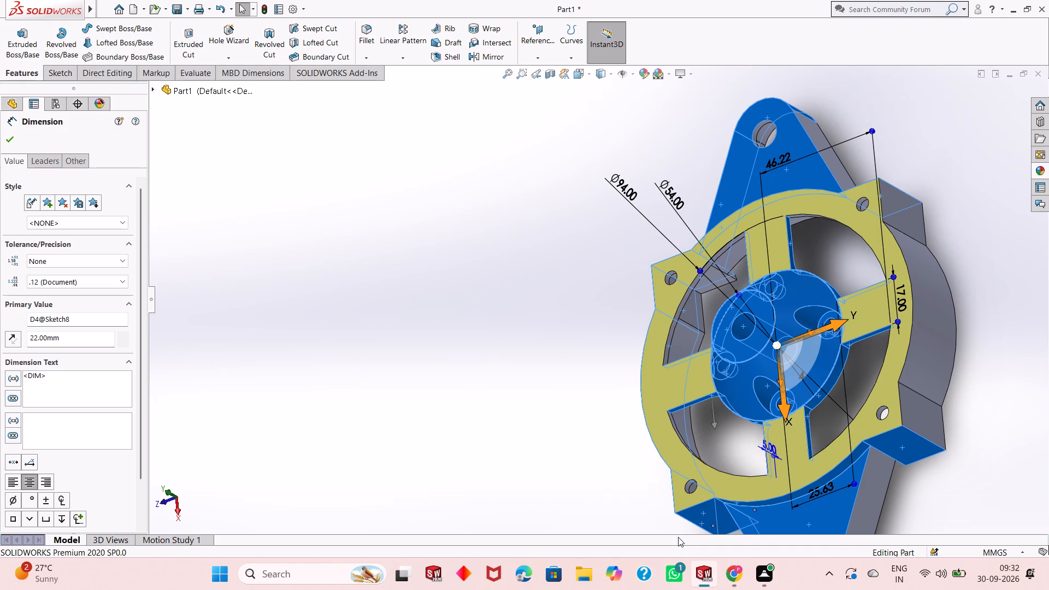
scroll(807, 273, down, 1)
middle_drag(824, 445, 823, 447)
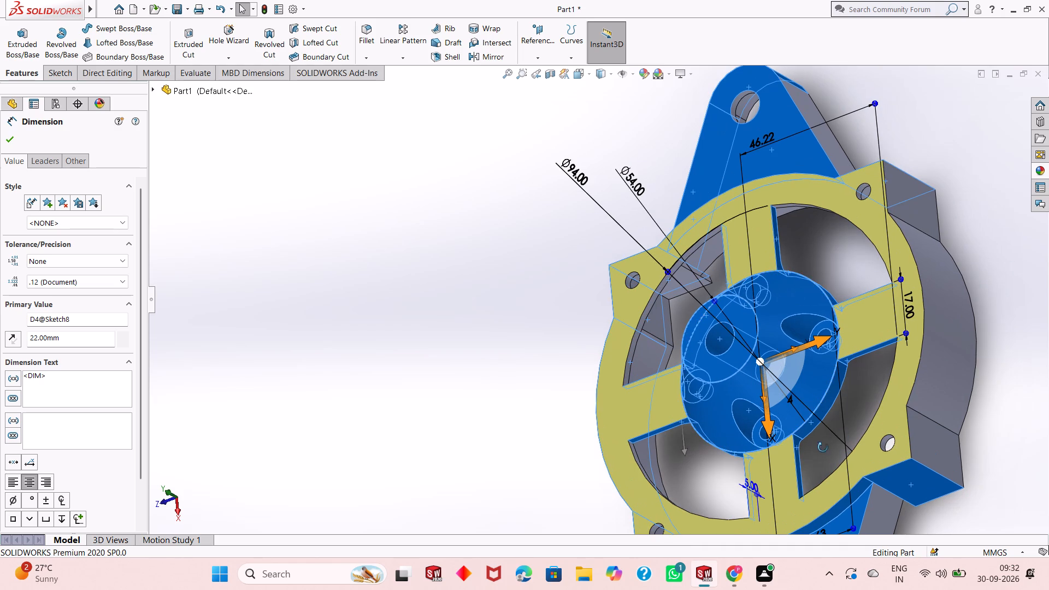
middle_drag(823, 447, 822, 439)
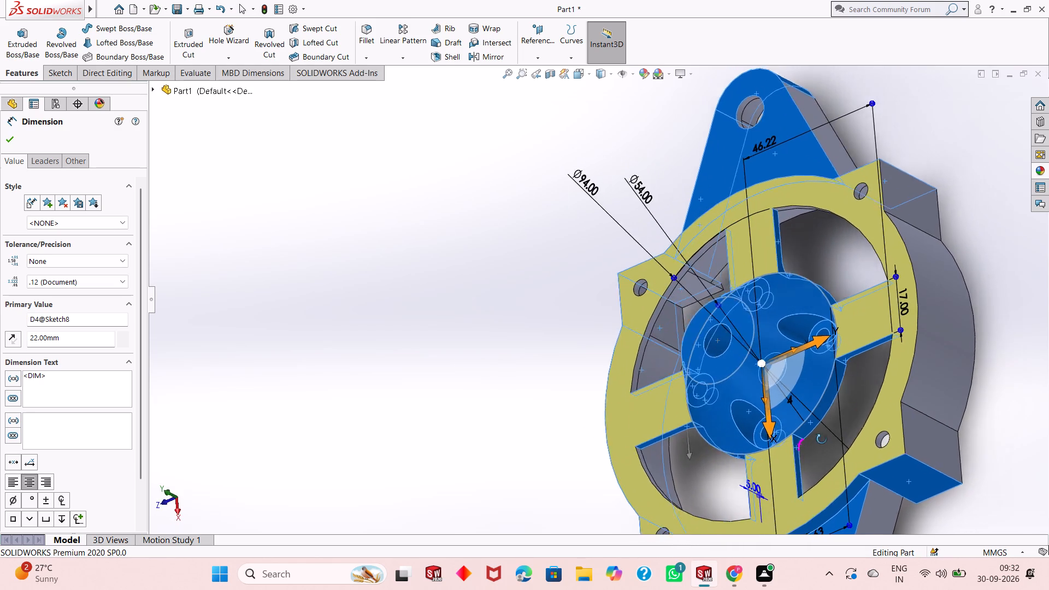
middle_drag(822, 439, 892, 455)
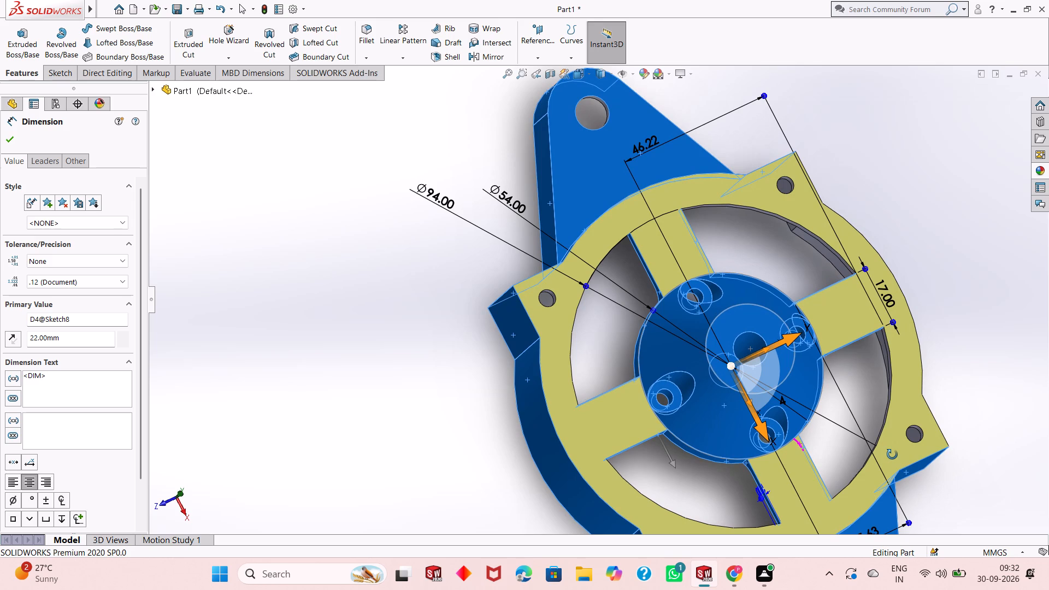
middle_drag(892, 455, 899, 438)
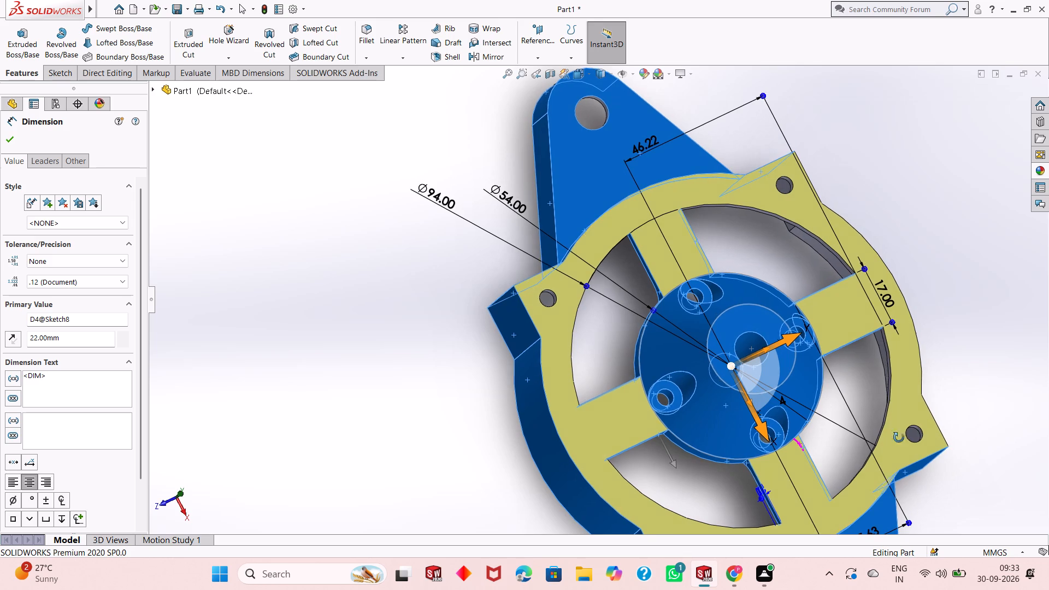
middle_drag(899, 438, 826, 528)
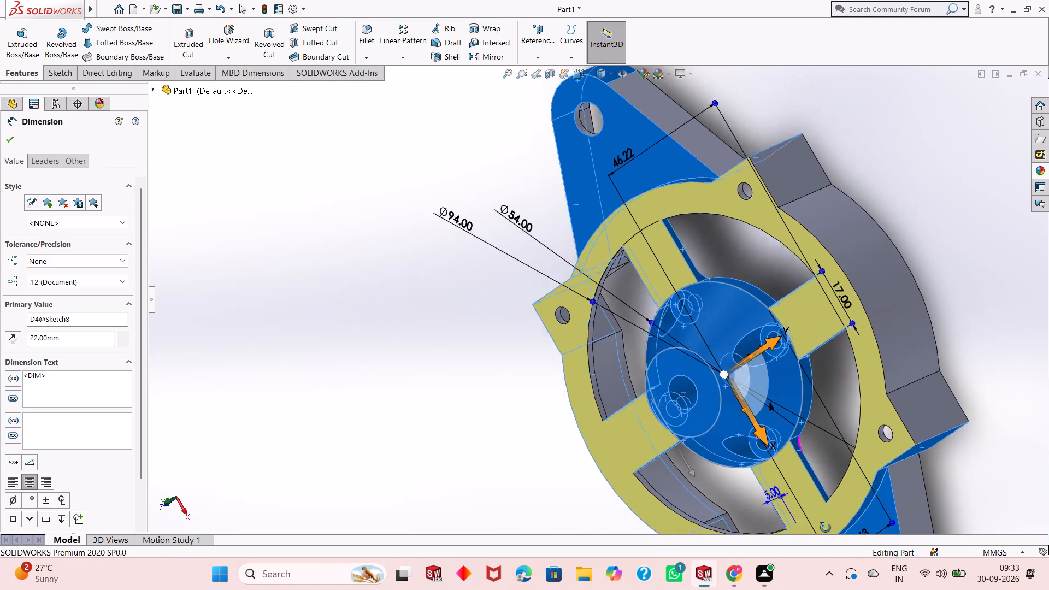
middle_drag(826, 528, 812, 589)
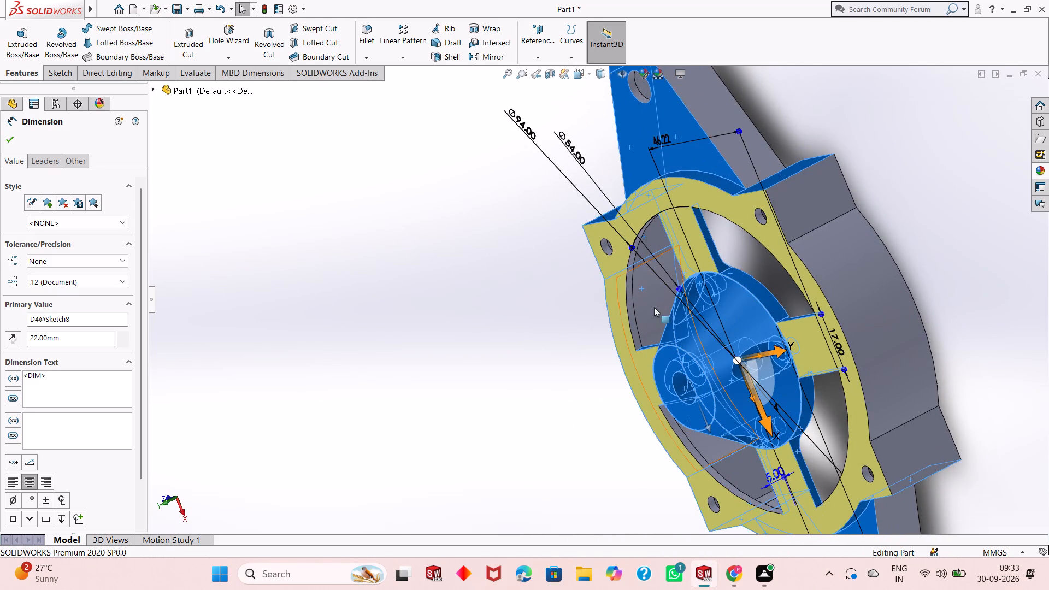
click(635, 333)
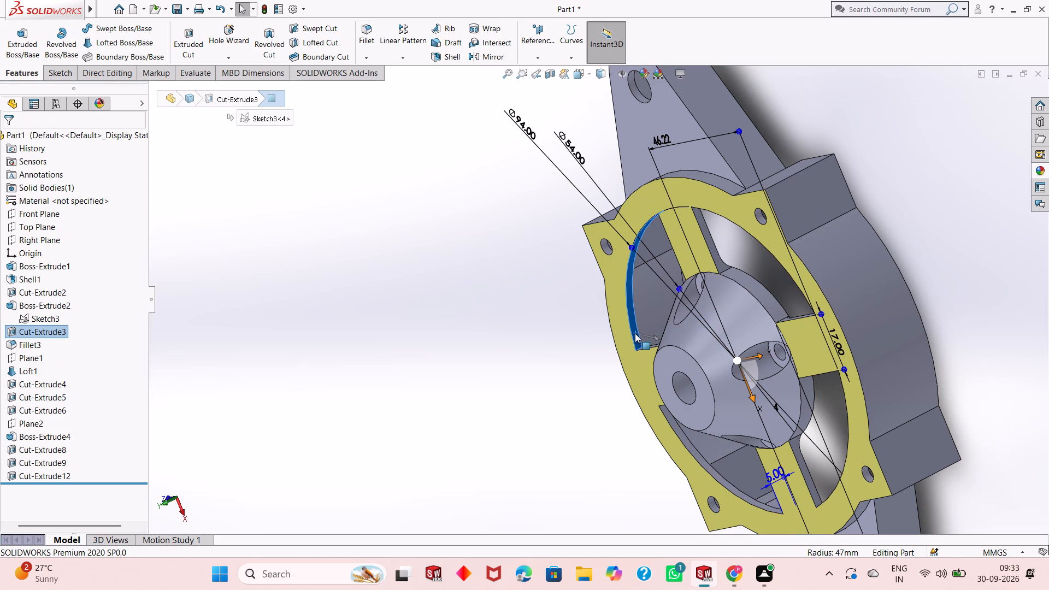
ctrl+click(689, 445)
Add the hub edge walls in the two windows beside the +Y spoke and the -X spoke's +Y side wall to the selection.
ctrl+click(759, 293)
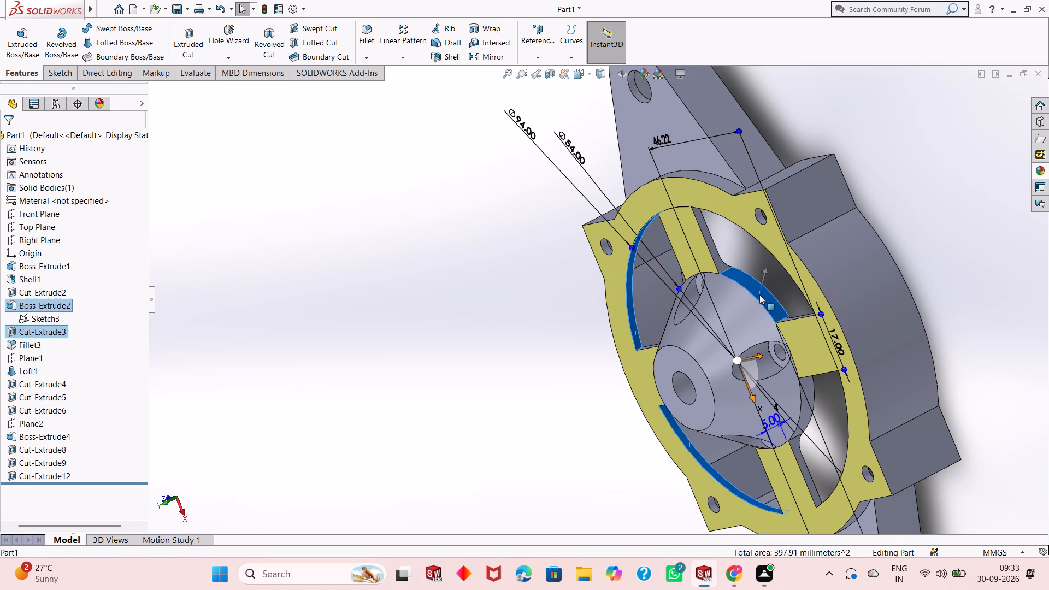
ctrl+click(712, 248)
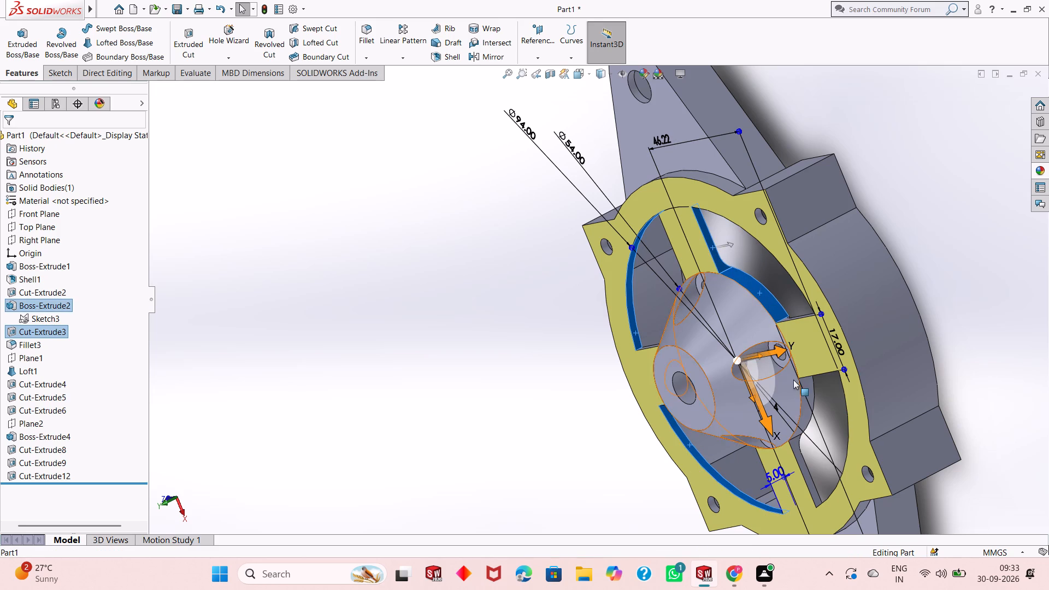
ctrl+click(806, 409)
Add the hub's conical face and the recess wall, annular seat and small hole next to the +Y spoke to the selection.
ctrl+click(786, 403)
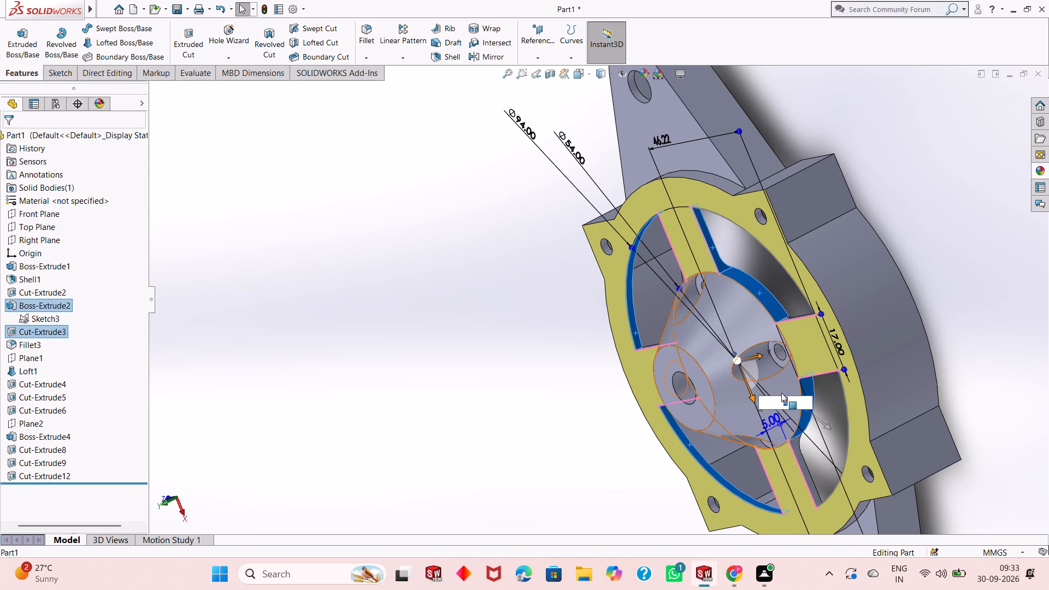
ctrl+click(781, 383)
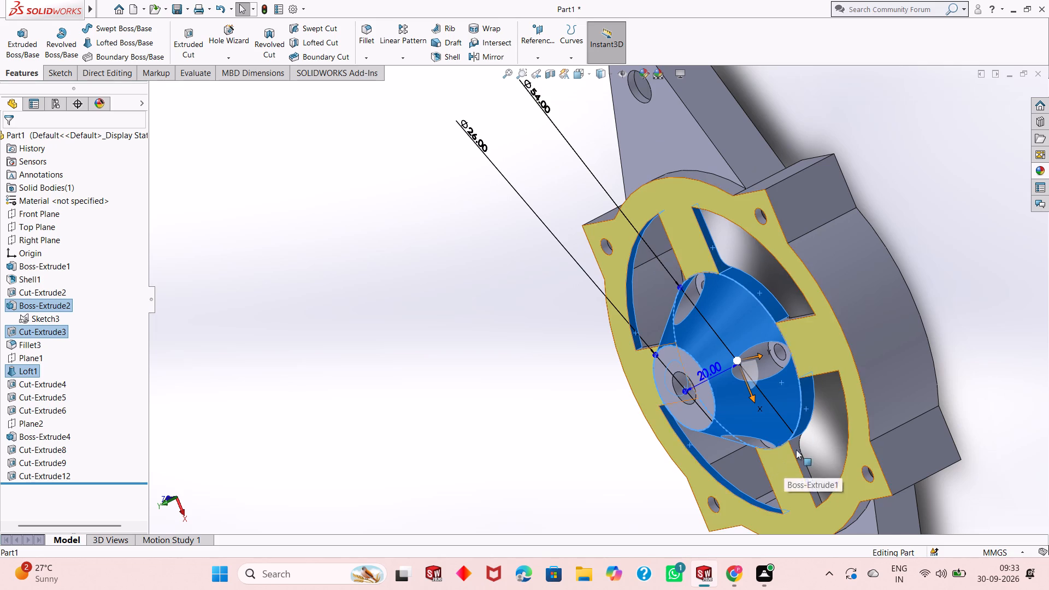
scroll(788, 399, down, 2)
scroll(684, 328, down, 1)
ctrl+click(735, 343)
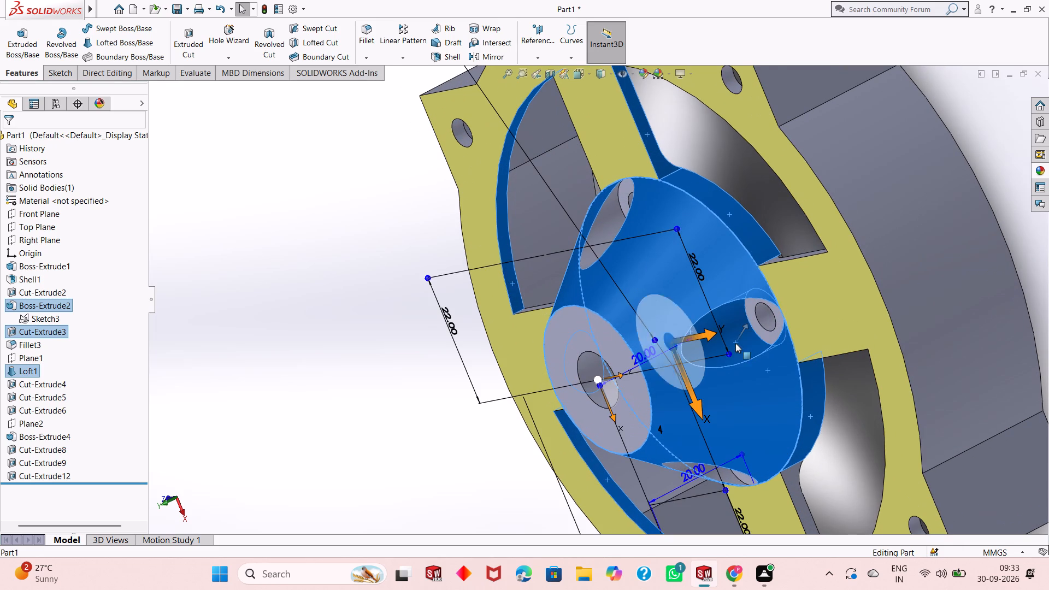
ctrl+click(764, 332)
ctrl+click(768, 315)
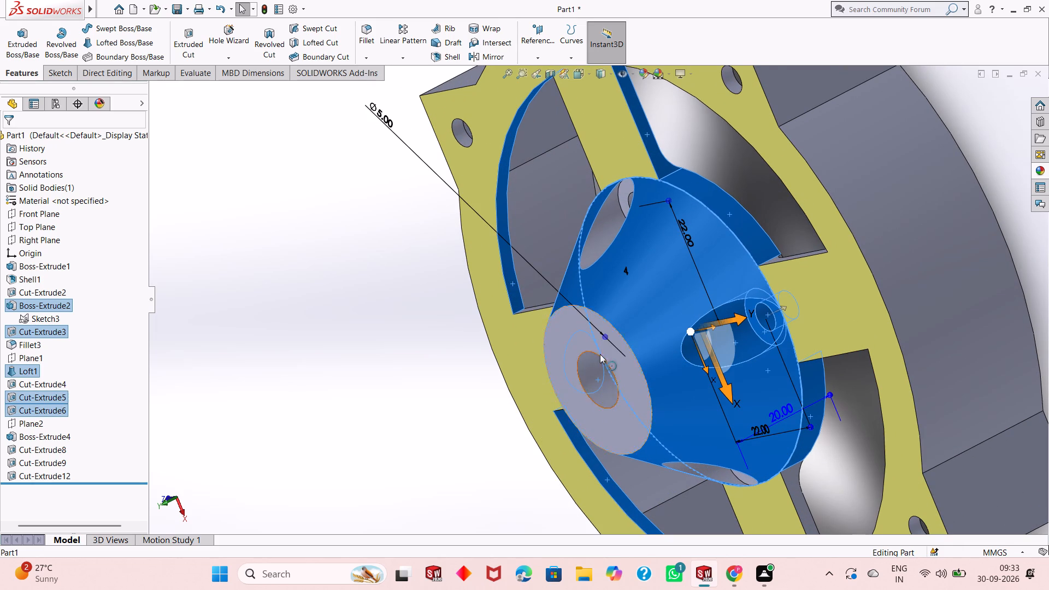
Add the hub's flat end face and its central bore wall to the selection.
ctrl+click(629, 368)
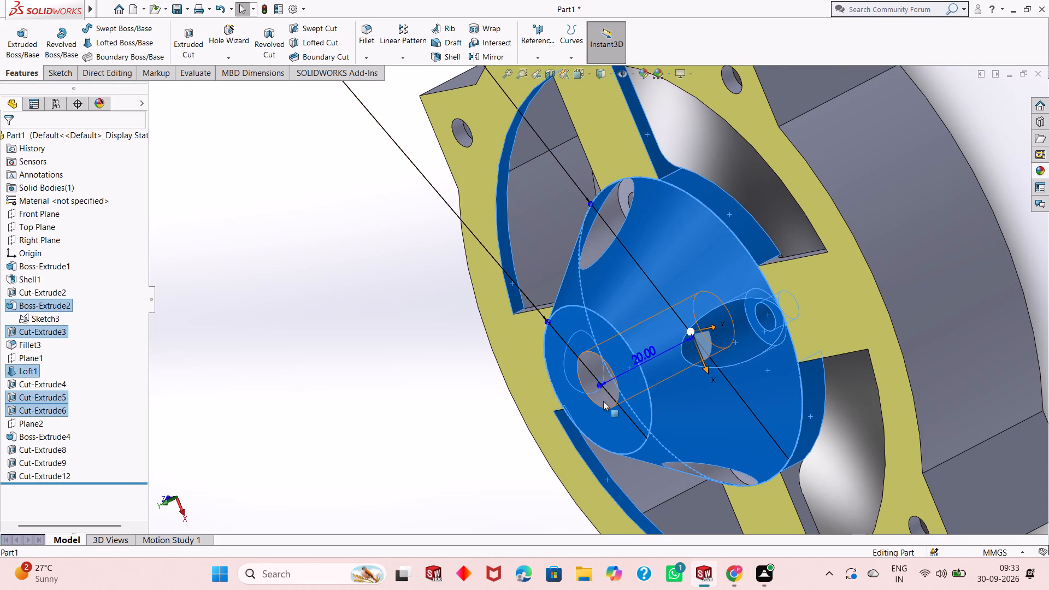
ctrl+click(603, 401)
Add the recess wall, annular seat and small hole wall next to the -X spoke to the selection.
ctrl+click(603, 223)
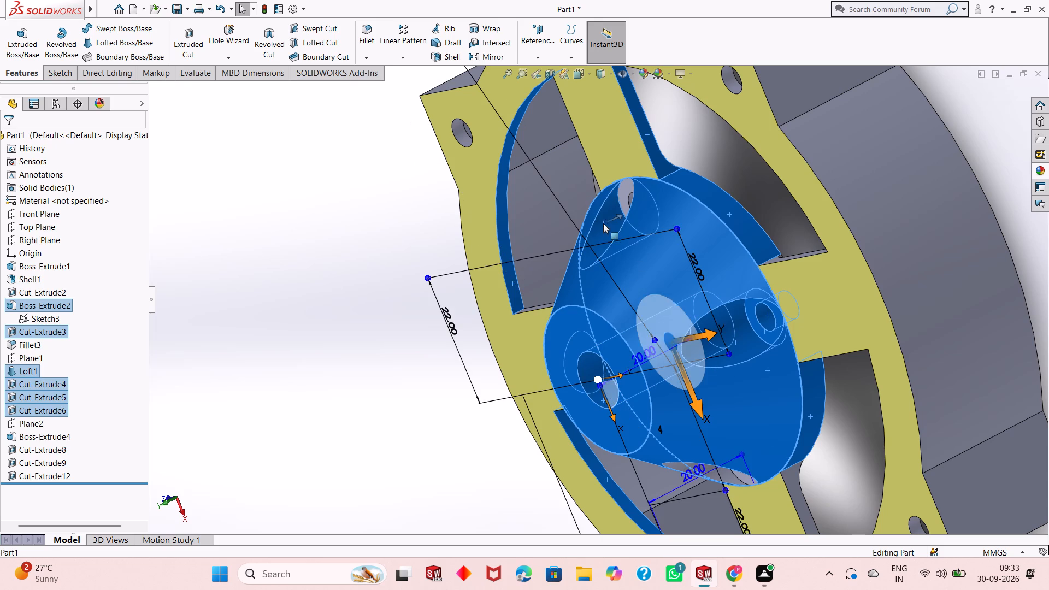
middle_drag(638, 193, 669, 248)
scroll(669, 248, down, 1)
middle_drag(655, 210, 686, 290)
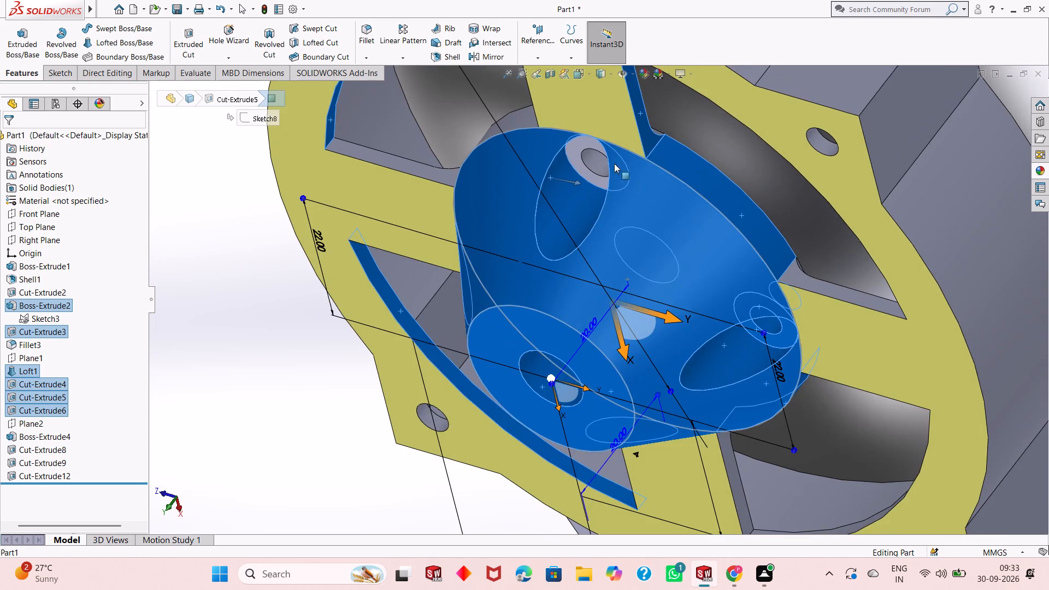
scroll(578, 124, down, 4)
ctrl+click(582, 239)
ctrl+click(618, 255)
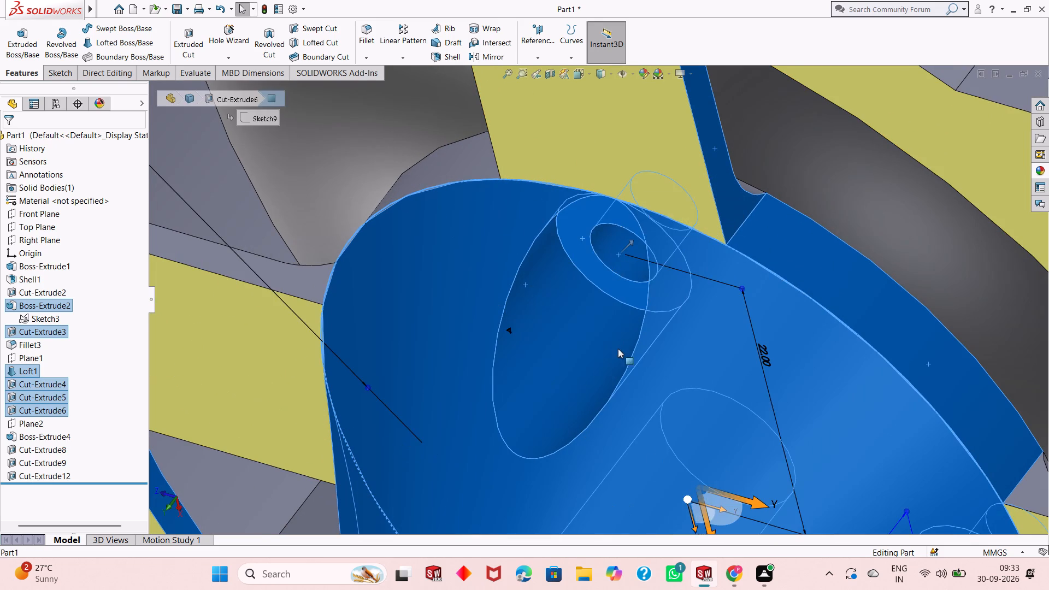
Add the hub edge wall and both spoke side walls of the window between the -X and -Y spokes, plus the +Y spoke's -X side wall.
scroll(617, 350, up, 1)
ctrl+click(486, 191)
ctrl+click(356, 285)
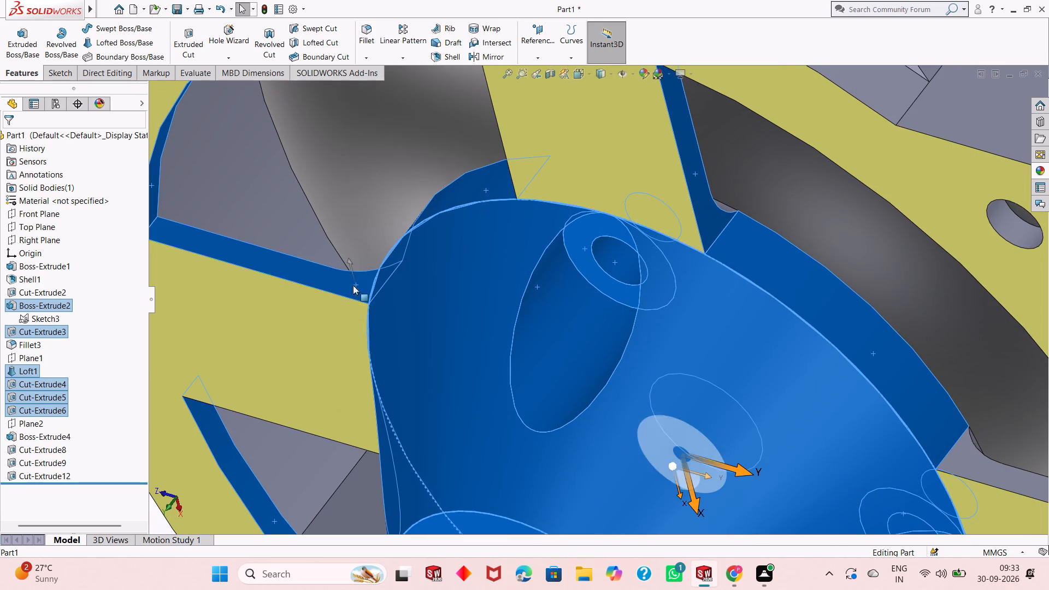
scroll(553, 340, up, 2)
middle_drag(457, 221, 485, 256)
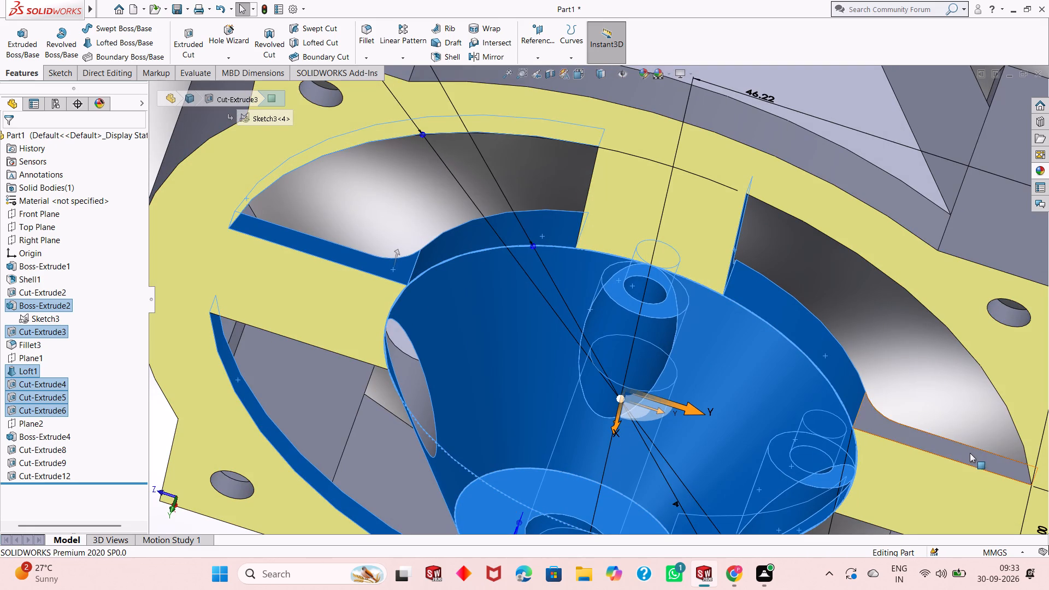
ctrl+click(970, 453)
middle_drag(637, 352, 692, 365)
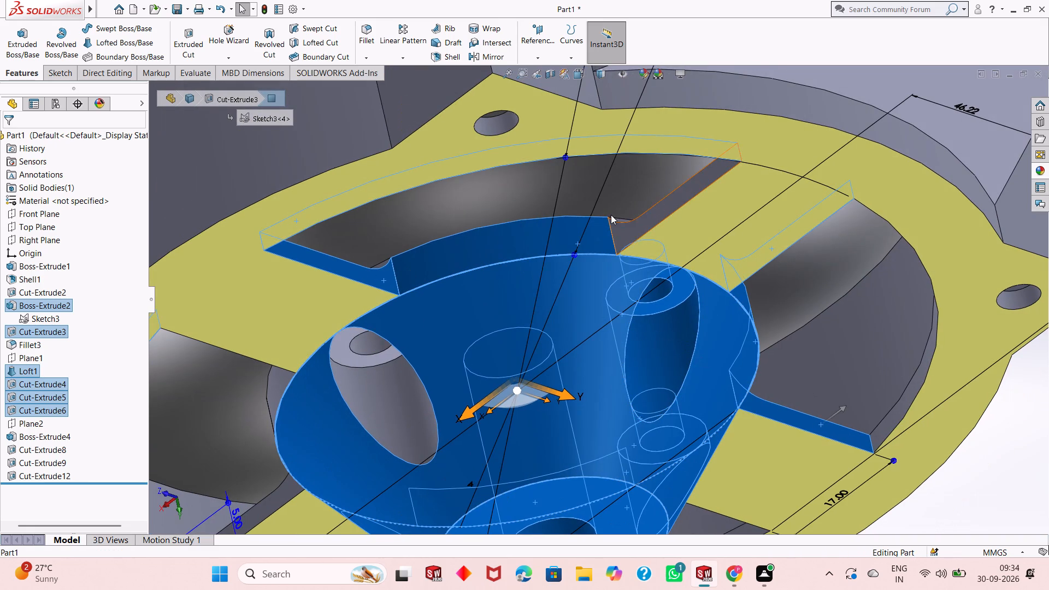
ctrl+click(622, 233)
Add the recess wall, annular seat and small hole wall next to the -Y spoke to the selection.
ctrl+click(386, 396)
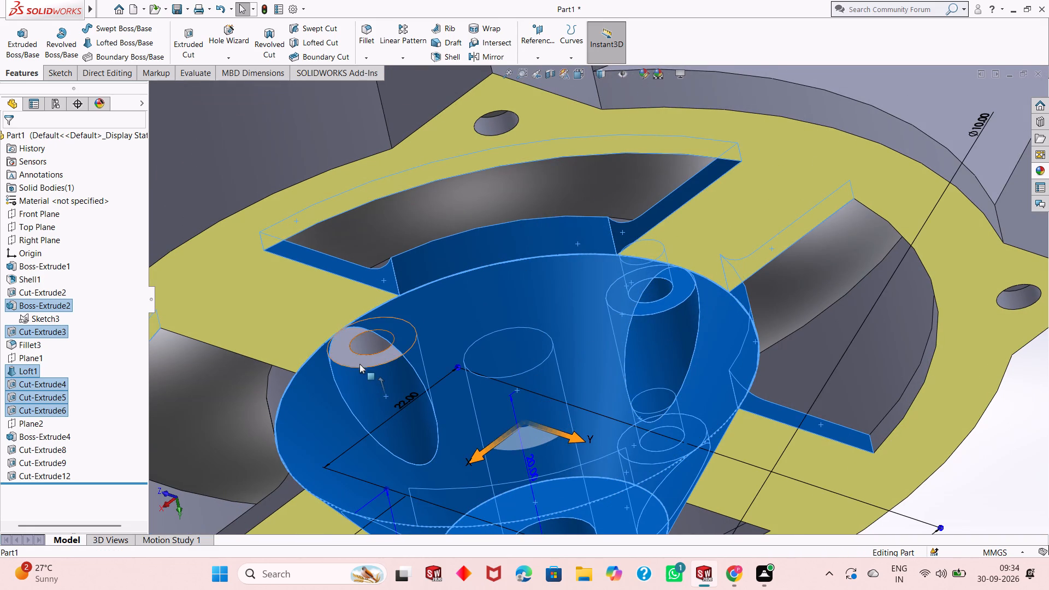
ctrl+click(358, 362)
ctrl+click(362, 350)
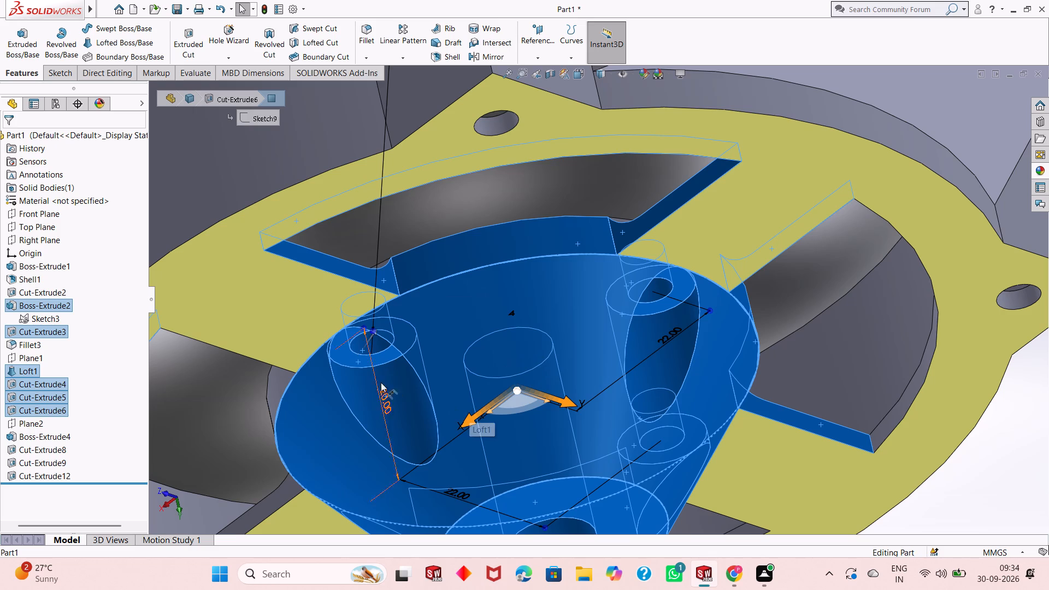
Add the outer arc wall of the window between the -X and +Y spokes to the selection.
scroll(429, 447, up, 1)
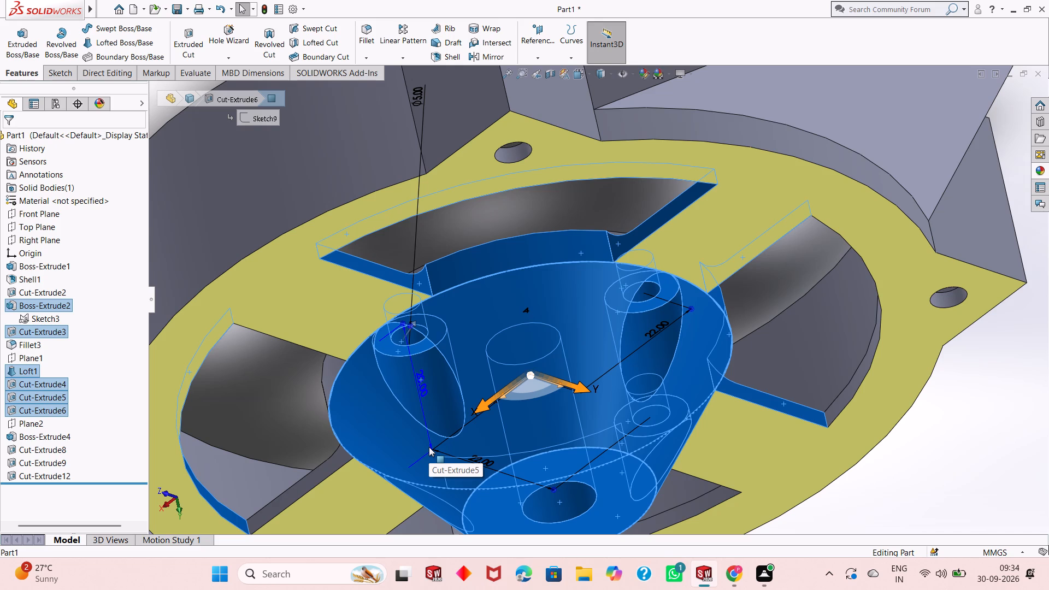
middle_drag(441, 439, 453, 404)
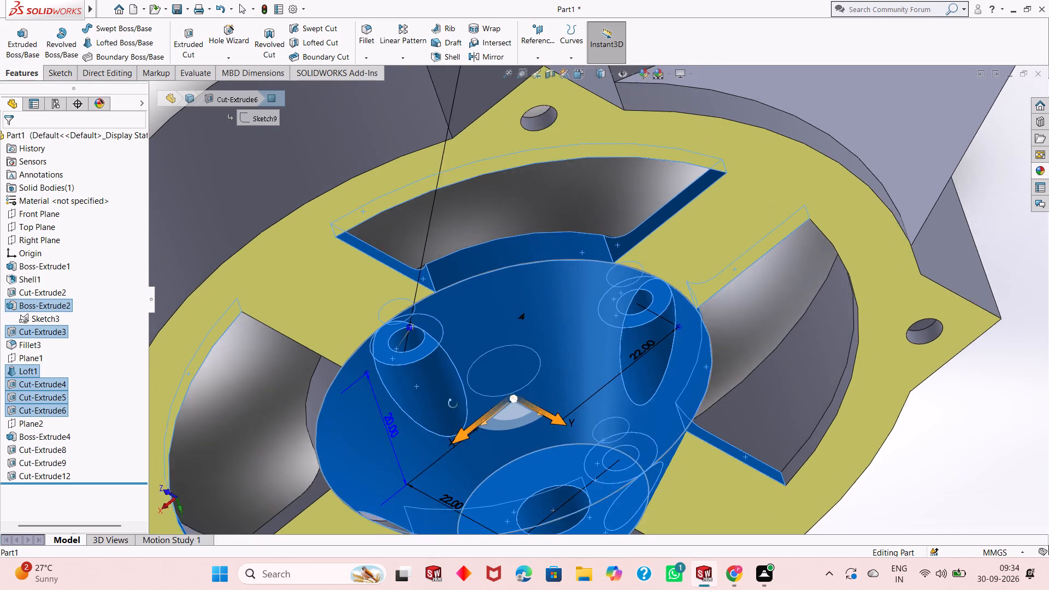
middle_drag(453, 404, 457, 394)
scroll(460, 390, up, 3)
scroll(694, 369, down, 4)
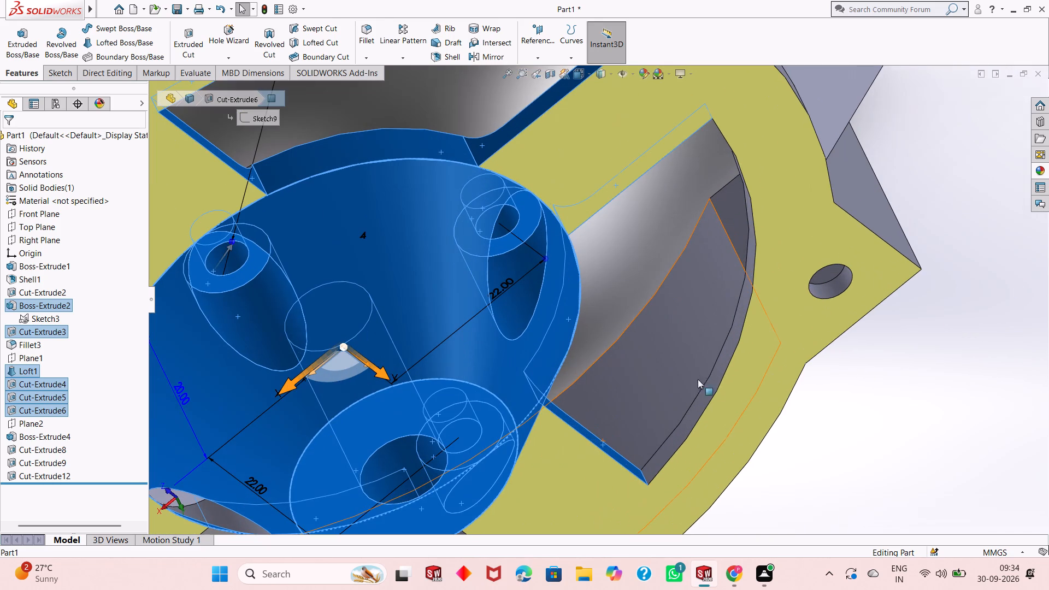
ctrl+click(697, 400)
Add the hub edge wall and both spoke side walls of the window between the +X and -Y spokes to the selection.
scroll(665, 398, up, 2)
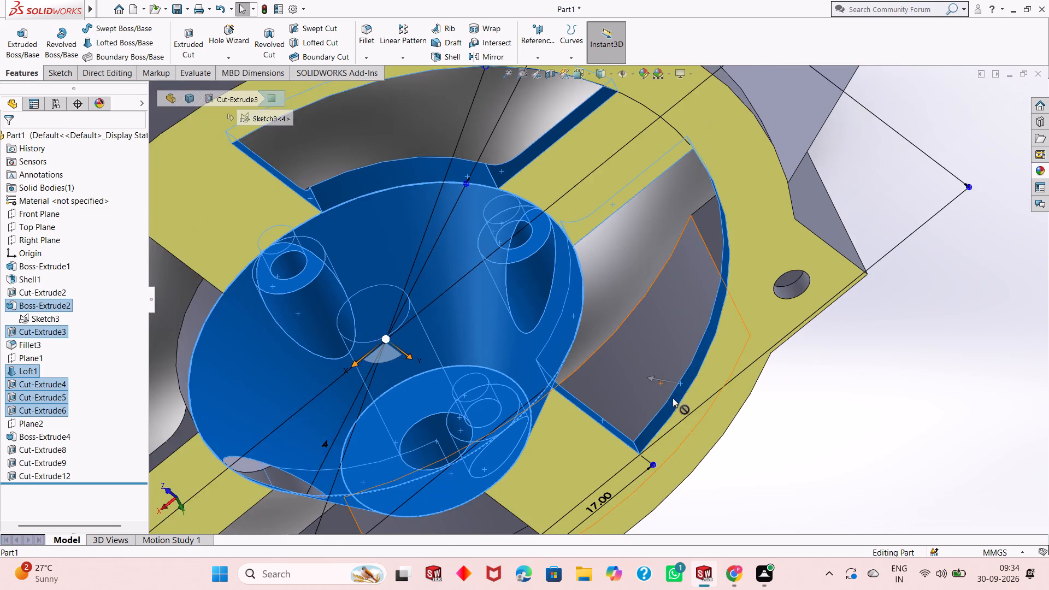
scroll(673, 398, up, 2)
scroll(369, 334, down, 3)
ctrl+click(396, 286)
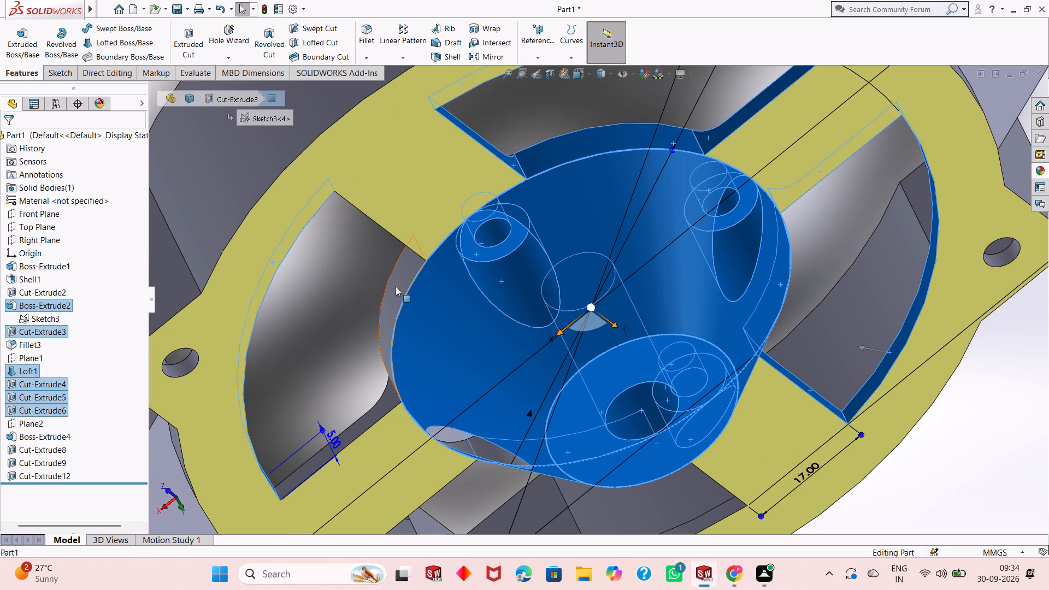
ctrl+click(382, 402)
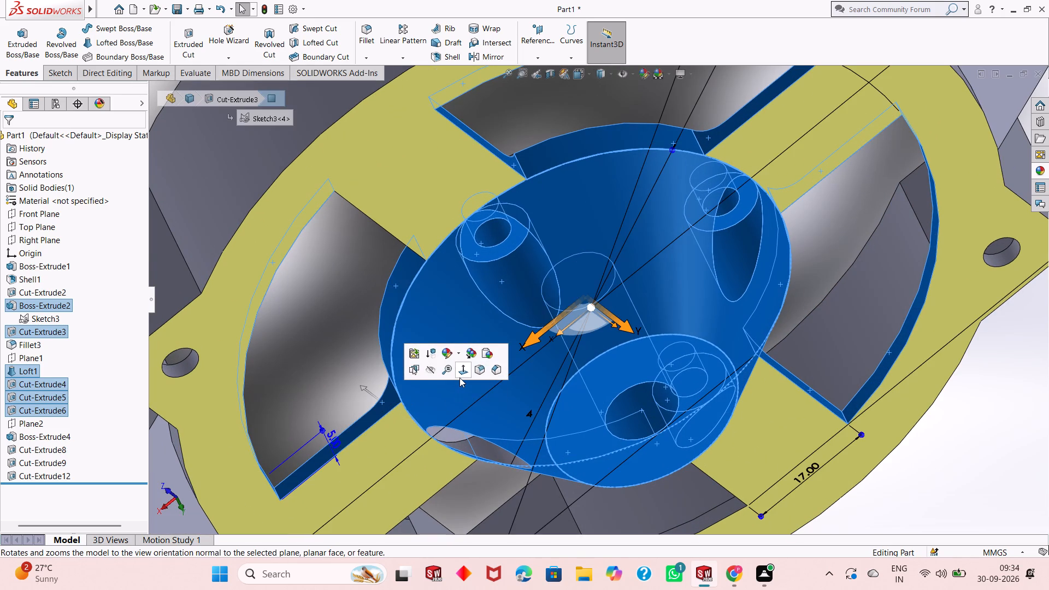
scroll(459, 377, up, 4)
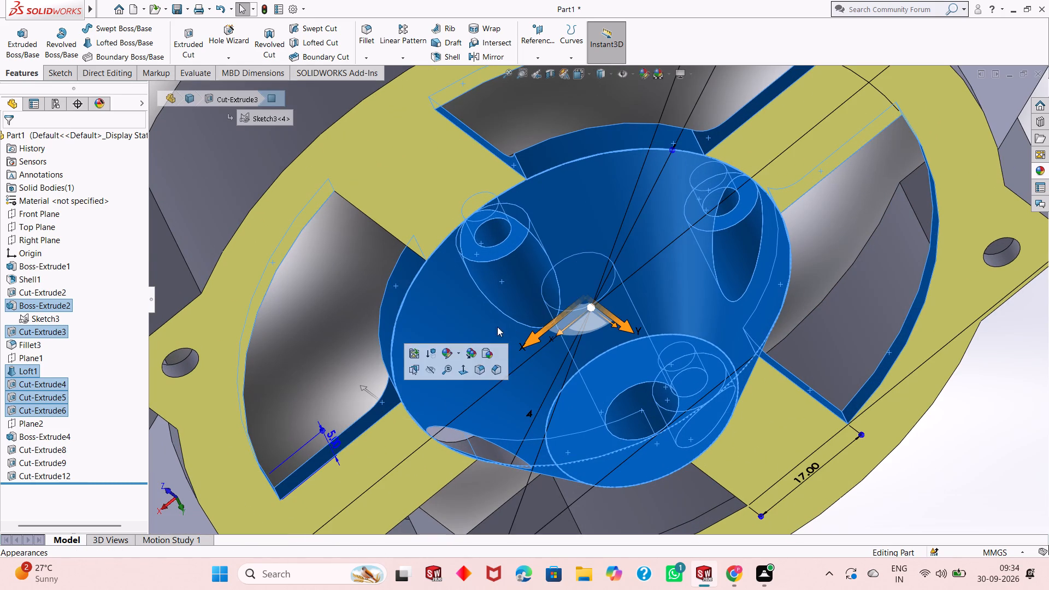
scroll(501, 323, up, 2)
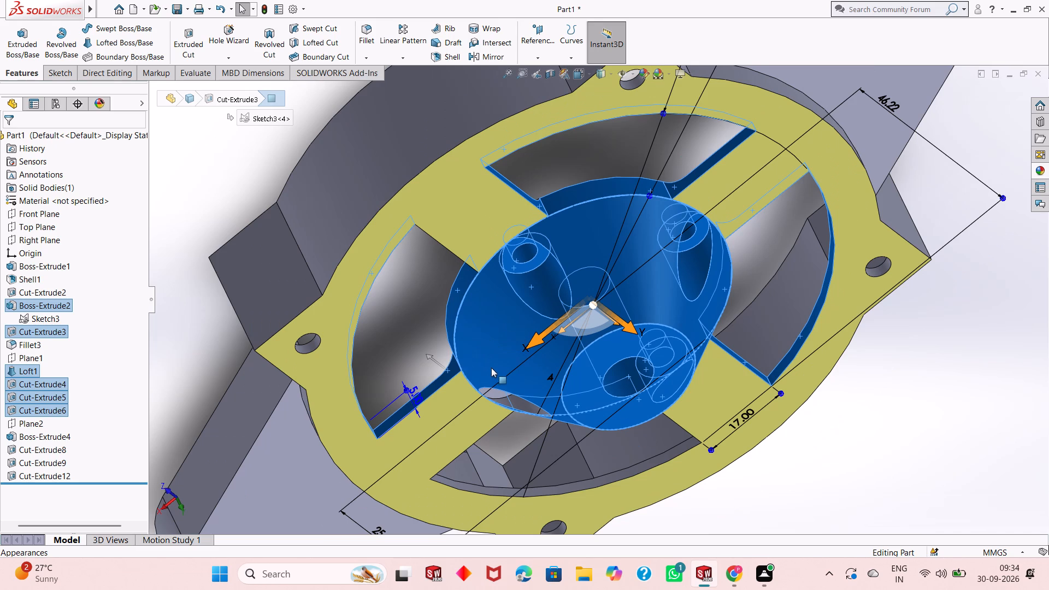
middle_drag(492, 370, 537, 238)
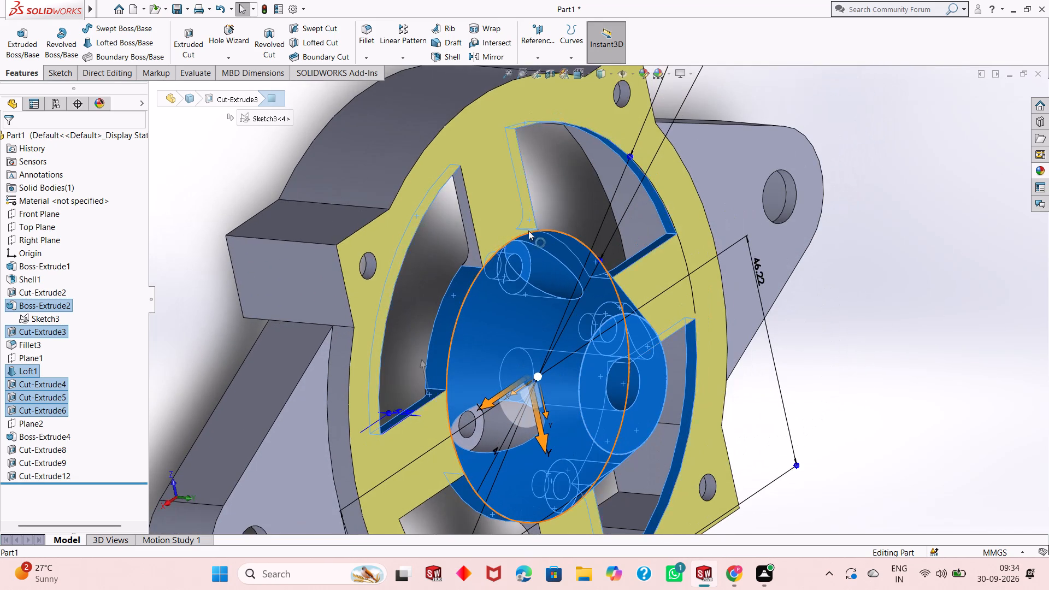
ctrl+click(474, 260)
Add the +Y spoke's +X side wall, in the window between the +X and +Y spokes, to the selection.
scroll(555, 358, up, 1)
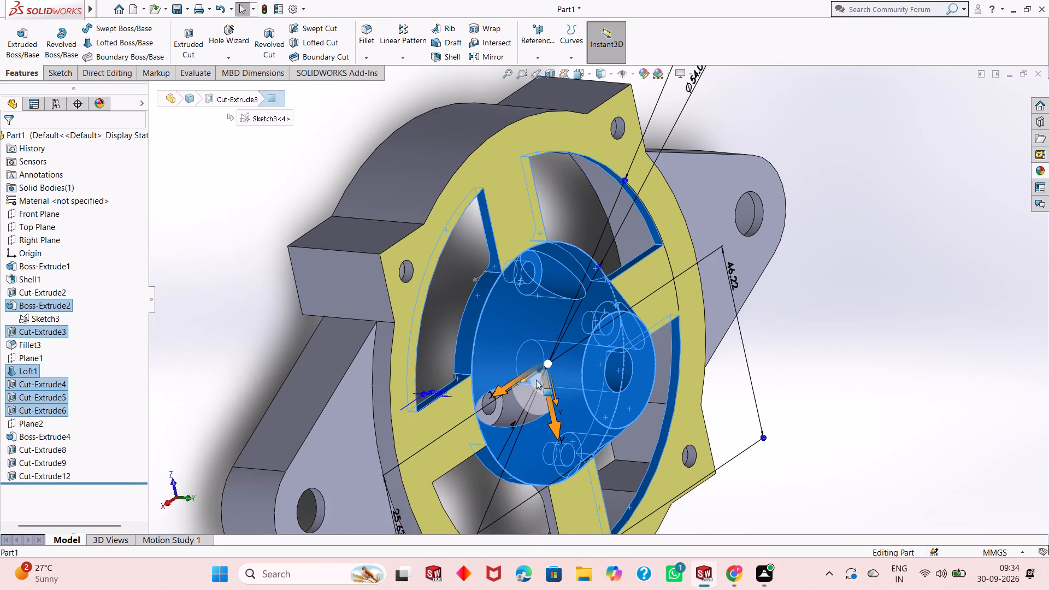
scroll(536, 380, up, 2)
scroll(538, 450, down, 4)
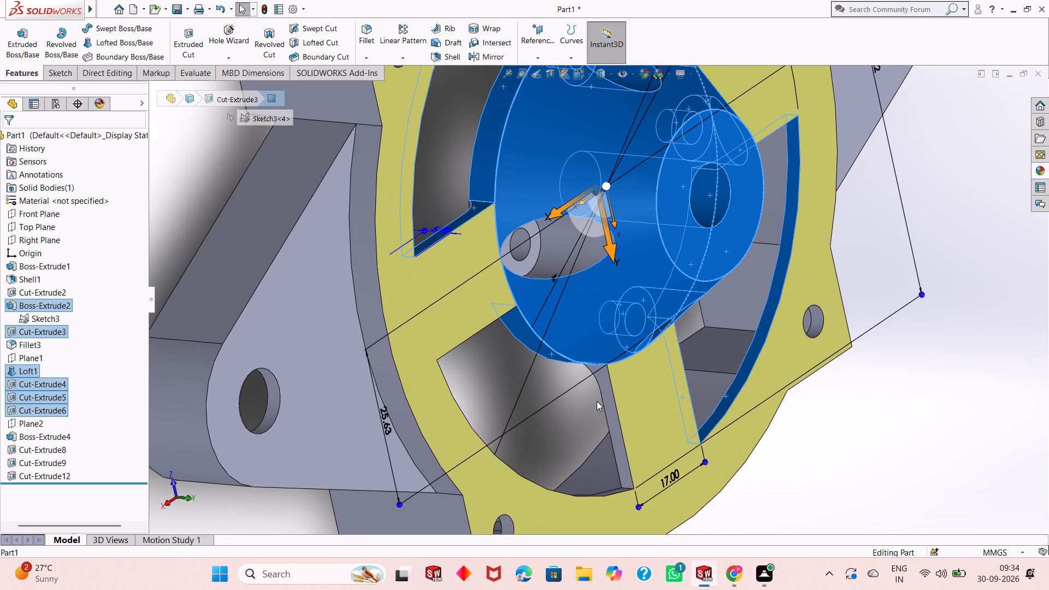
ctrl+click(604, 376)
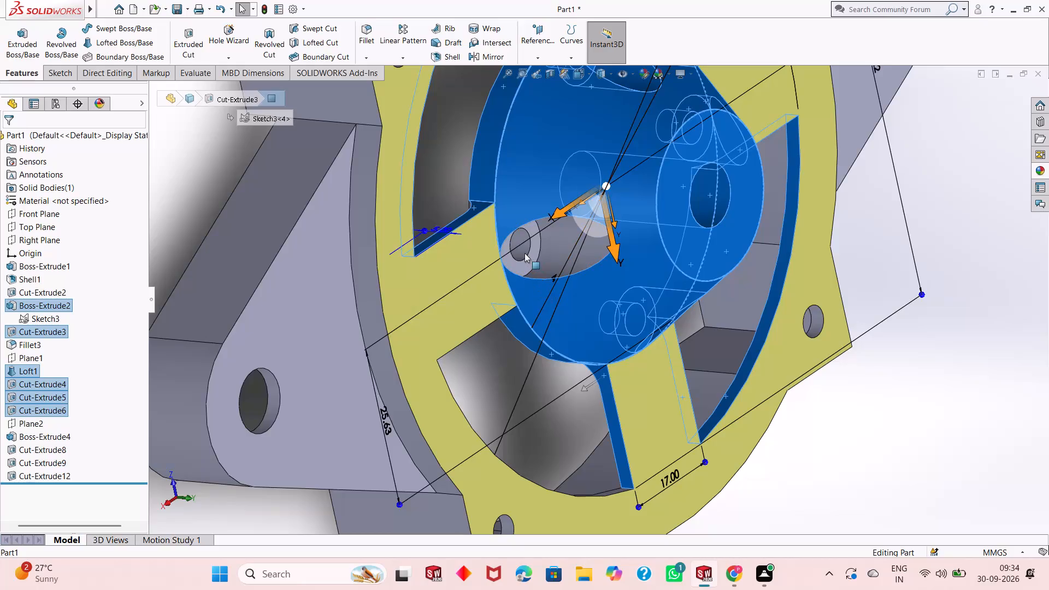
Add the small hole wall, annular seat and recess wall next to the +X spoke to the selection.
ctrl+click(523, 251)
ctrl+click(521, 268)
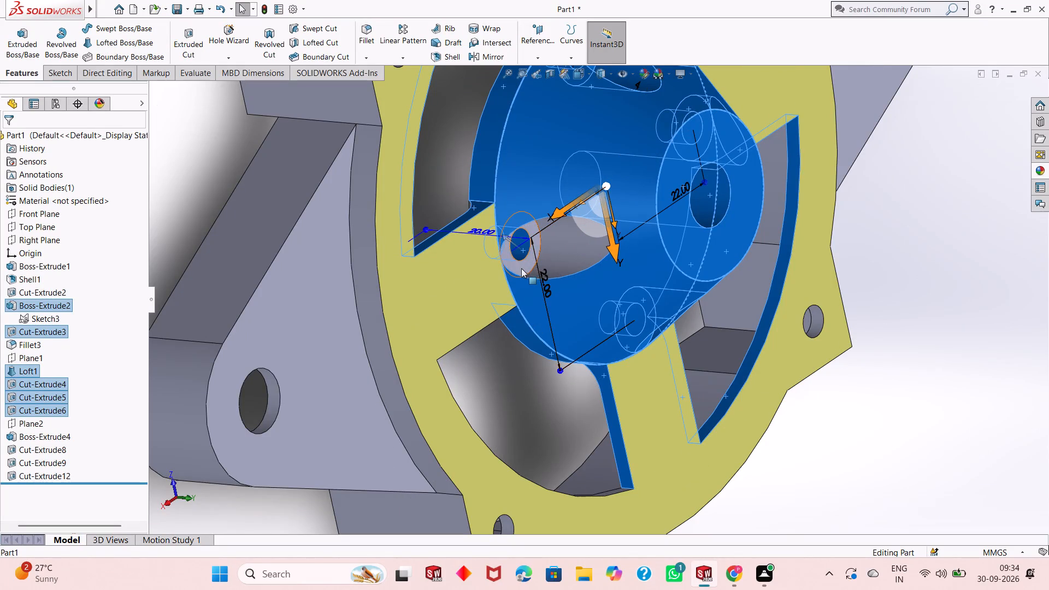
ctrl+click(551, 256)
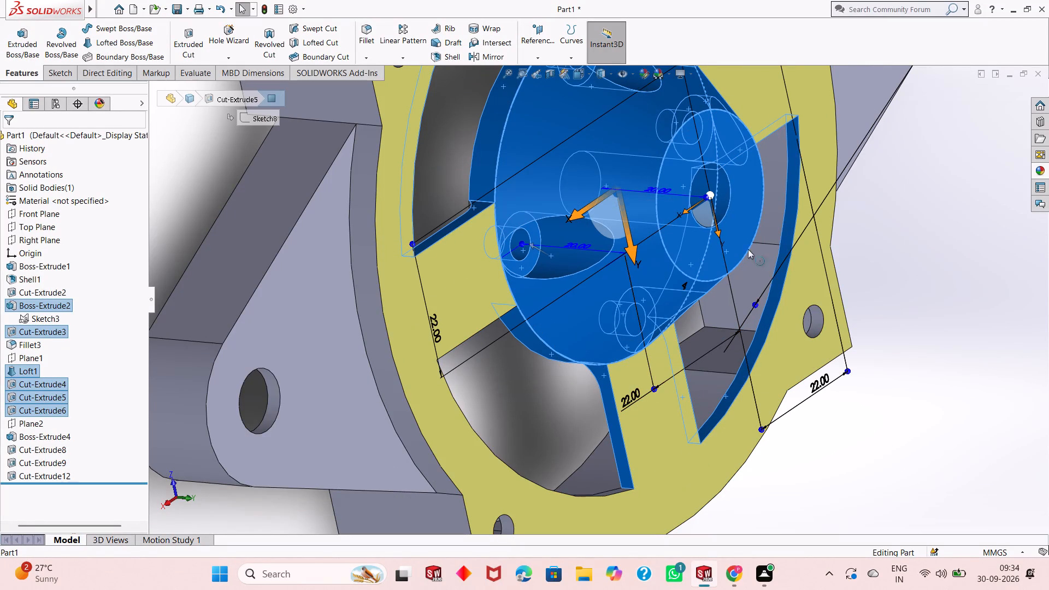
Add the outer arc wall and the +X spoke's side wall of the window between the +X and +Y spokes.
middle_drag(558, 450, 513, 443)
scroll(513, 442, up, 1)
middle_drag(623, 397, 559, 404)
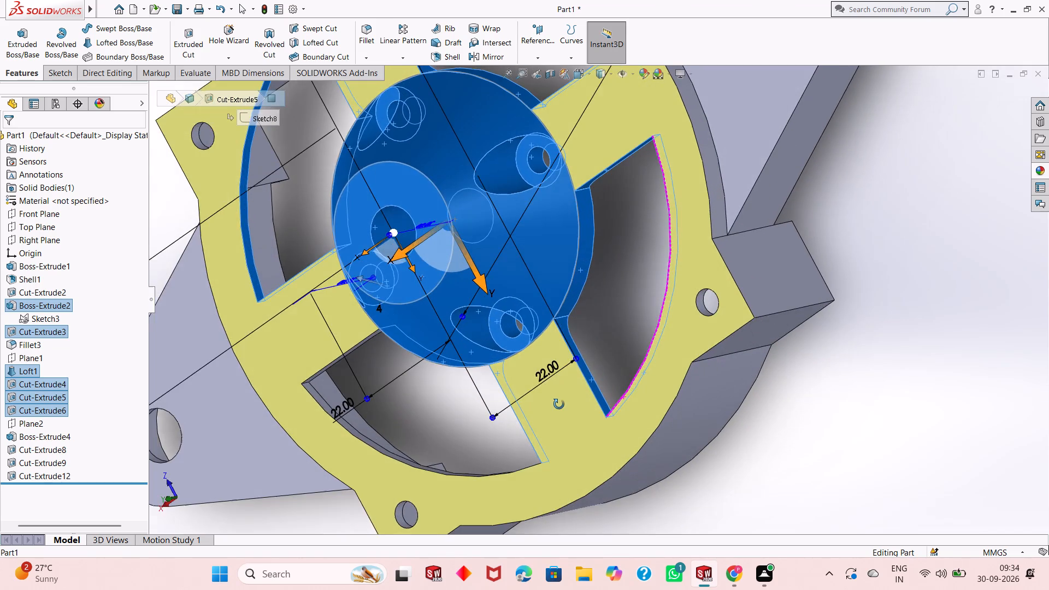
middle_drag(559, 404, 543, 365)
scroll(387, 430, down, 3)
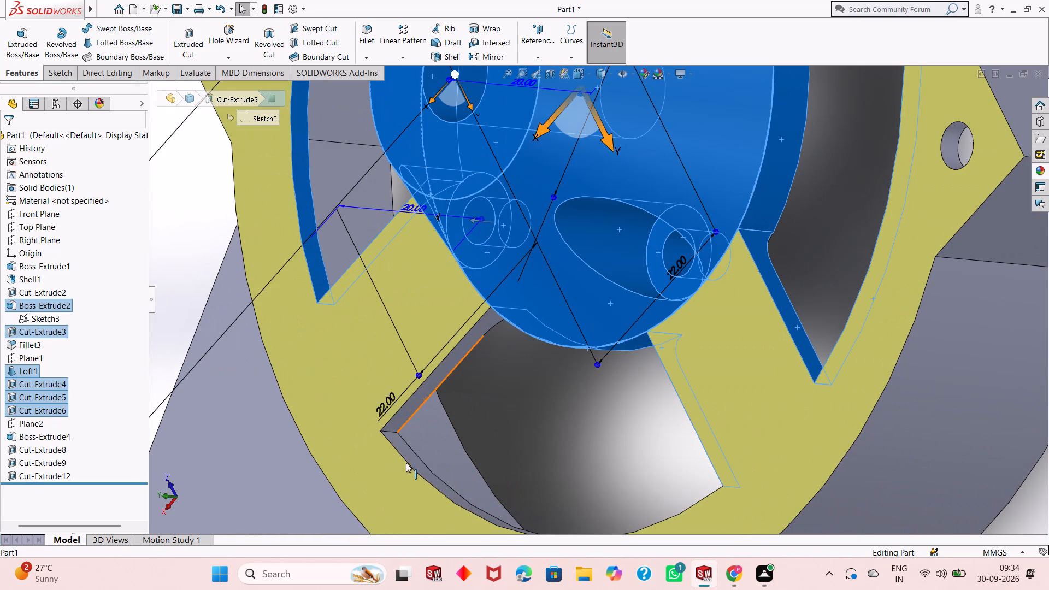
ctrl+click(409, 456)
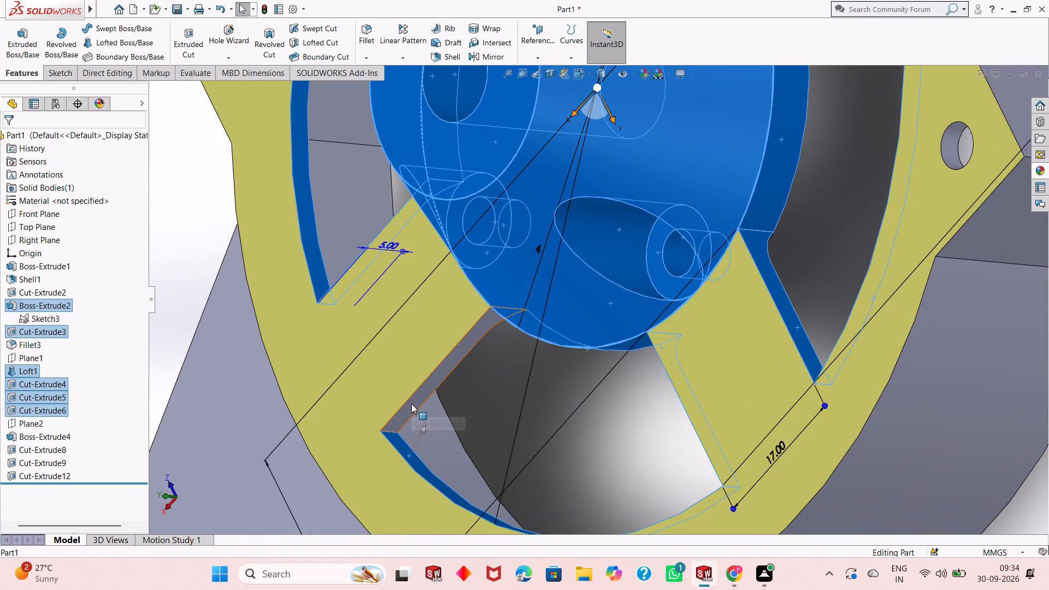
ctrl+click(411, 404)
Examine the hub, spoke and window walls from several angles for faces missing from the selection.
scroll(628, 397, up, 5)
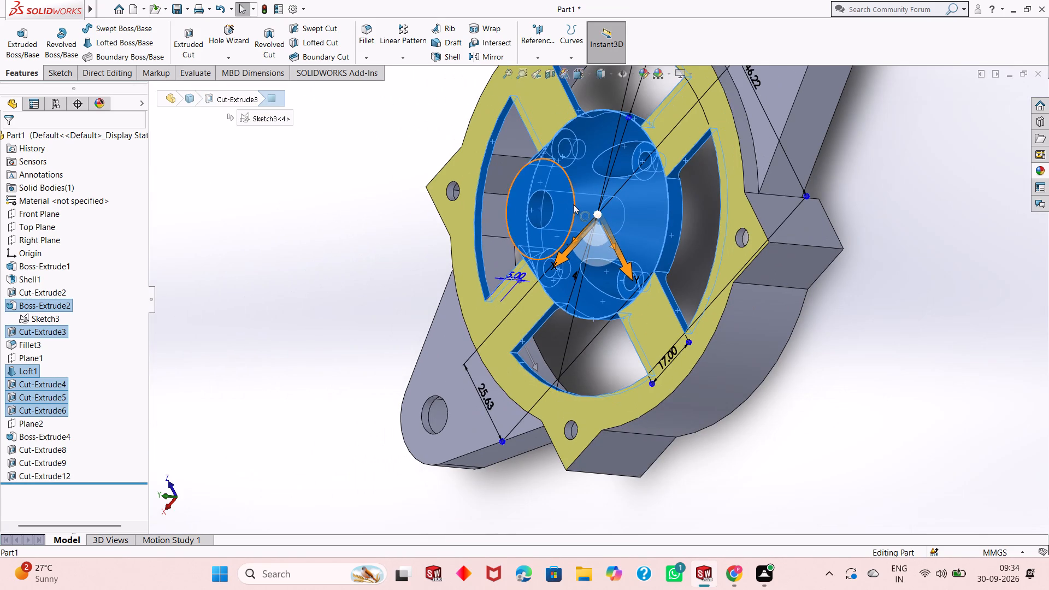
scroll(573, 204, down, 1)
scroll(573, 204, up, 1)
middle_drag(719, 475, 720, 475)
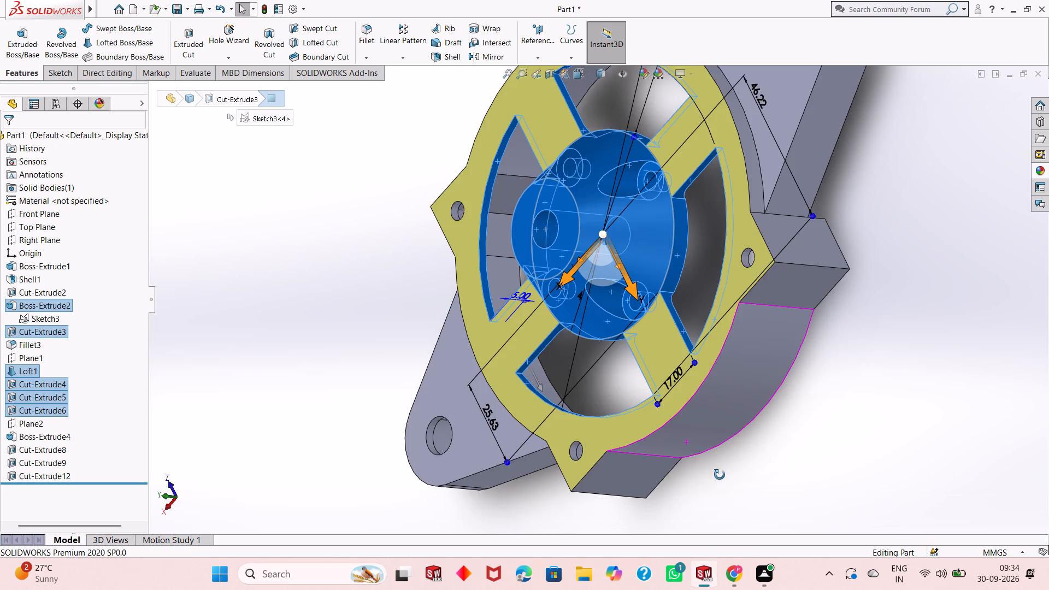
middle_drag(720, 475, 756, 384)
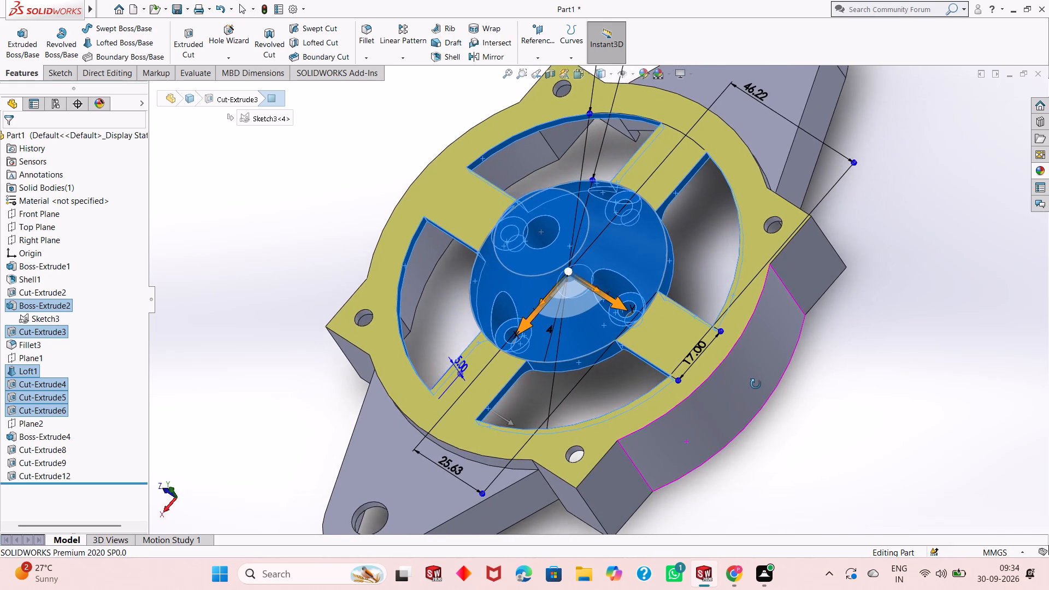
middle_drag(756, 384, 827, 492)
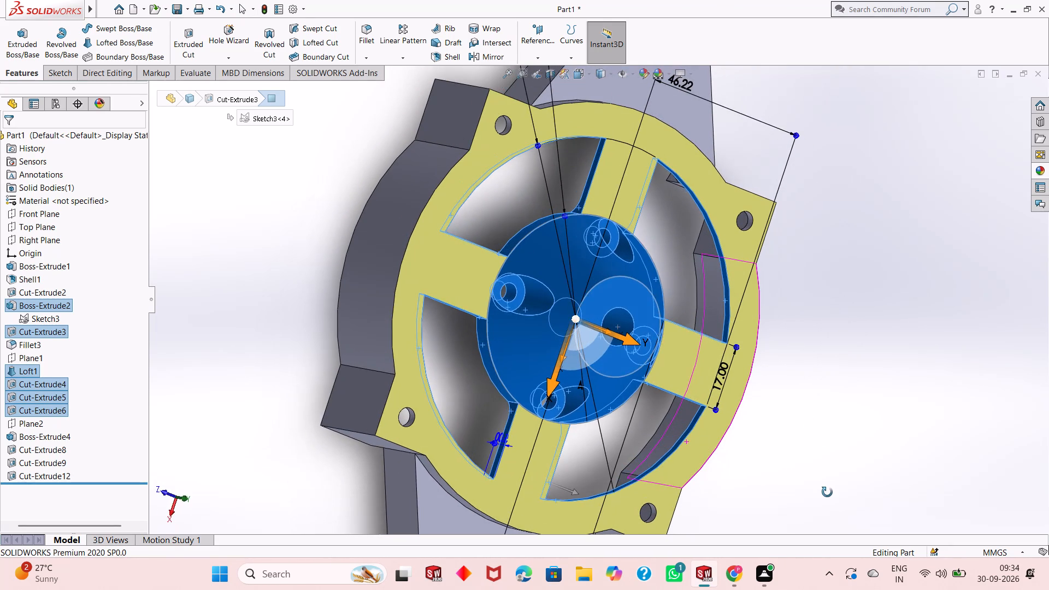
middle_drag(827, 492, 844, 485)
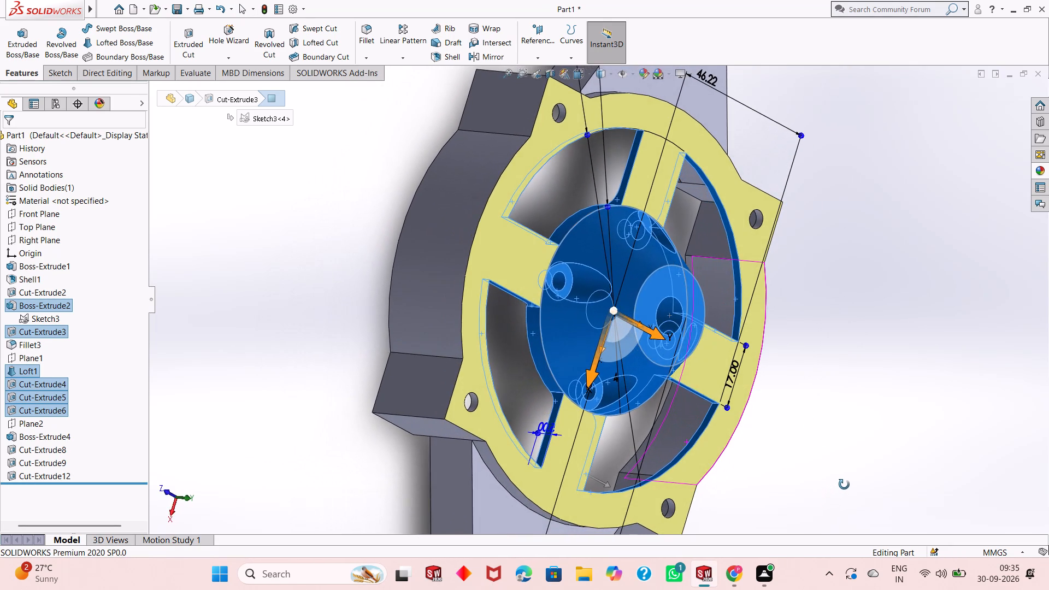
middle_drag(844, 485, 763, 480)
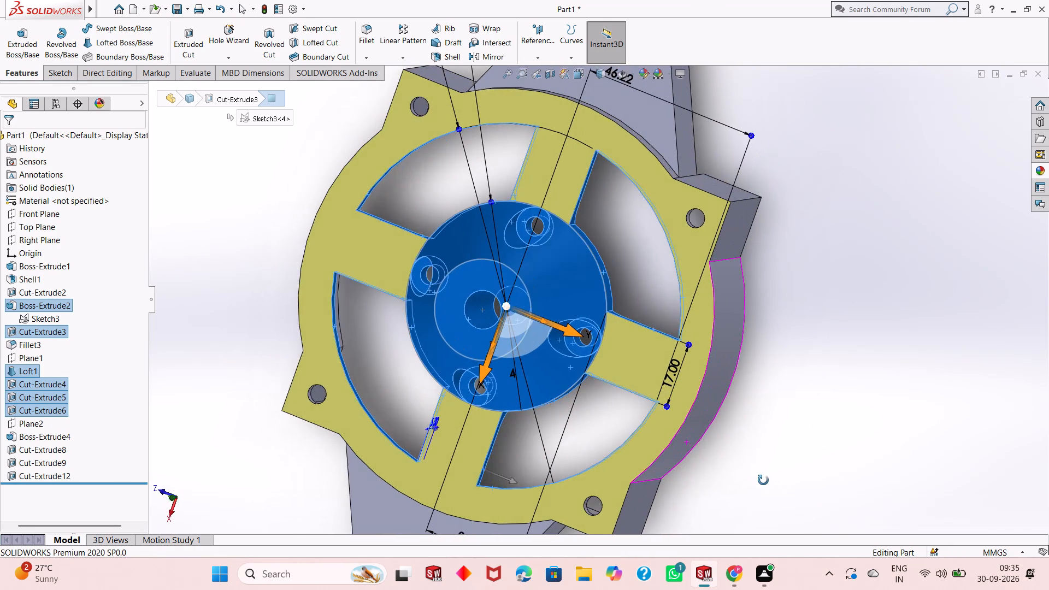
middle_drag(763, 480, 771, 396)
Add the +X mounting ear's flat face, the curved ring wall above it and the ear's +Y side wall to the selection.
scroll(640, 434, up, 2)
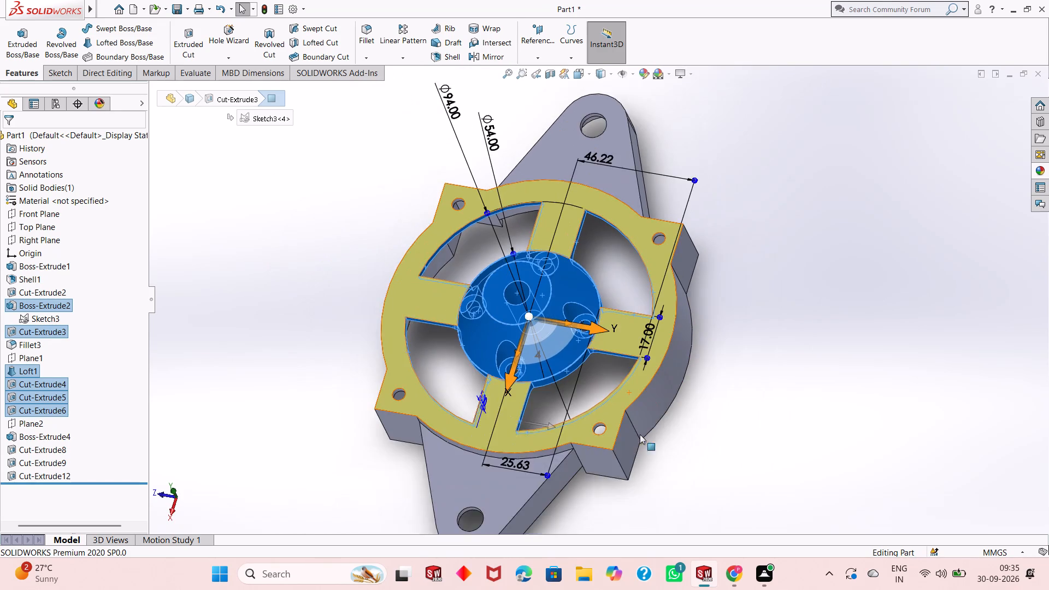
scroll(640, 434, up, 1)
scroll(521, 449, down, 2)
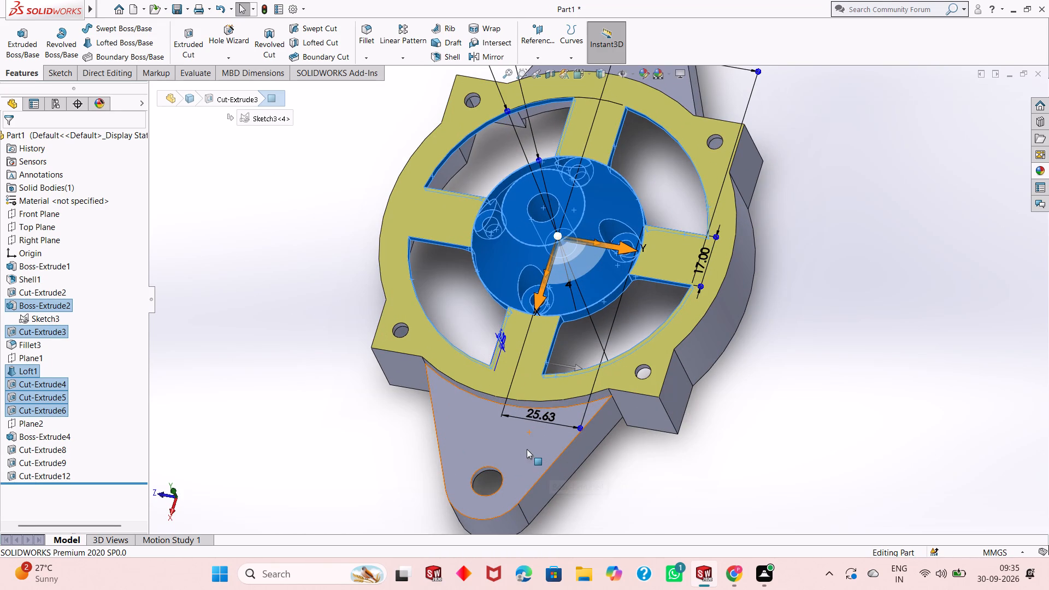
ctrl+click(526, 449)
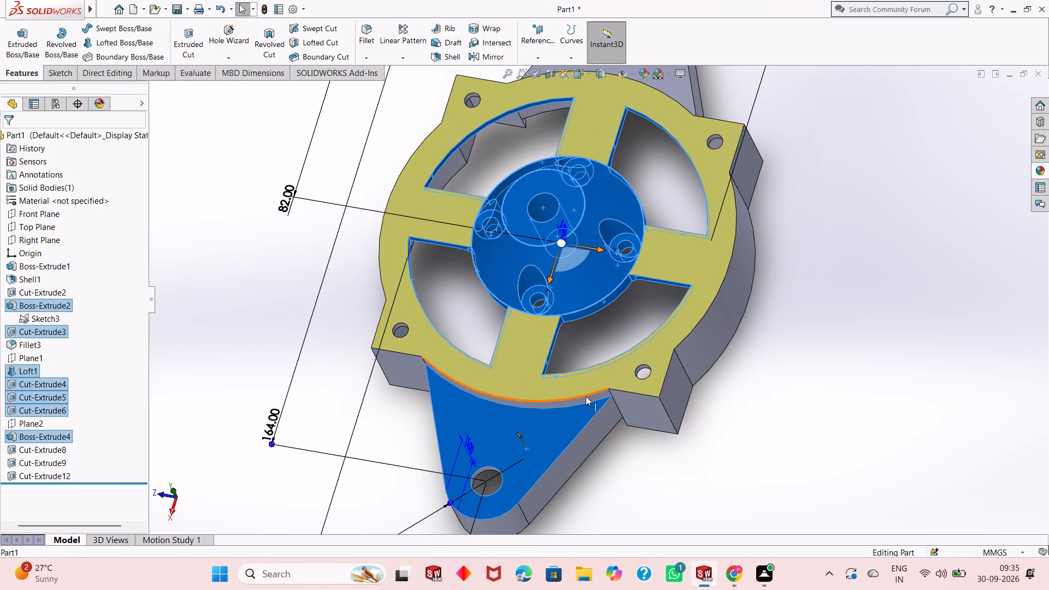
ctrl+click(586, 399)
ctrl+click(585, 455)
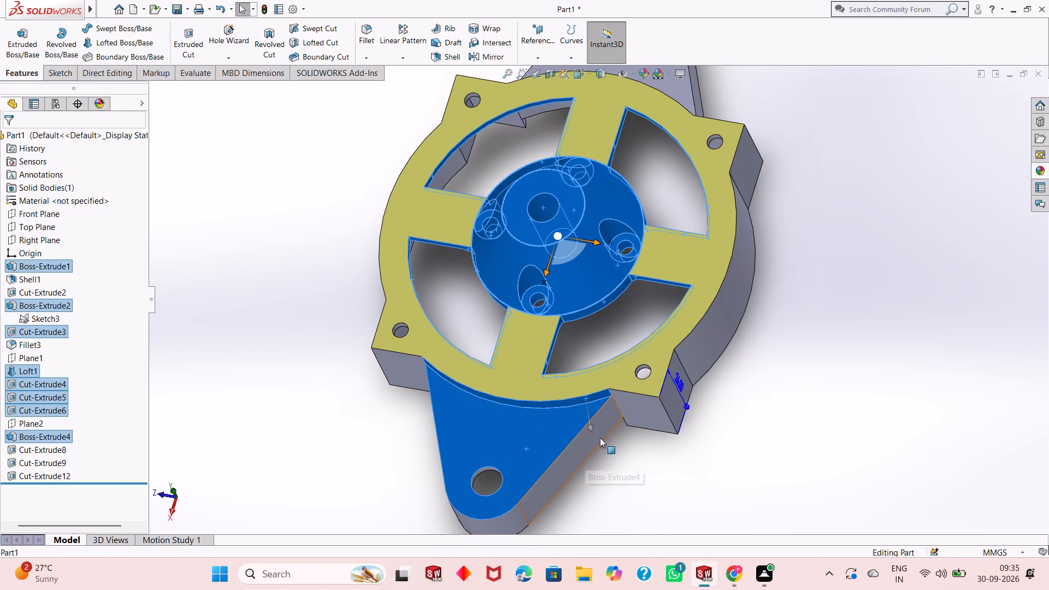
Add both side walls of the lug between +X and +Y, the adjoining +Y rim wall and the +X ear's rounded end wall.
ctrl+click(639, 410)
ctrl+click(675, 398)
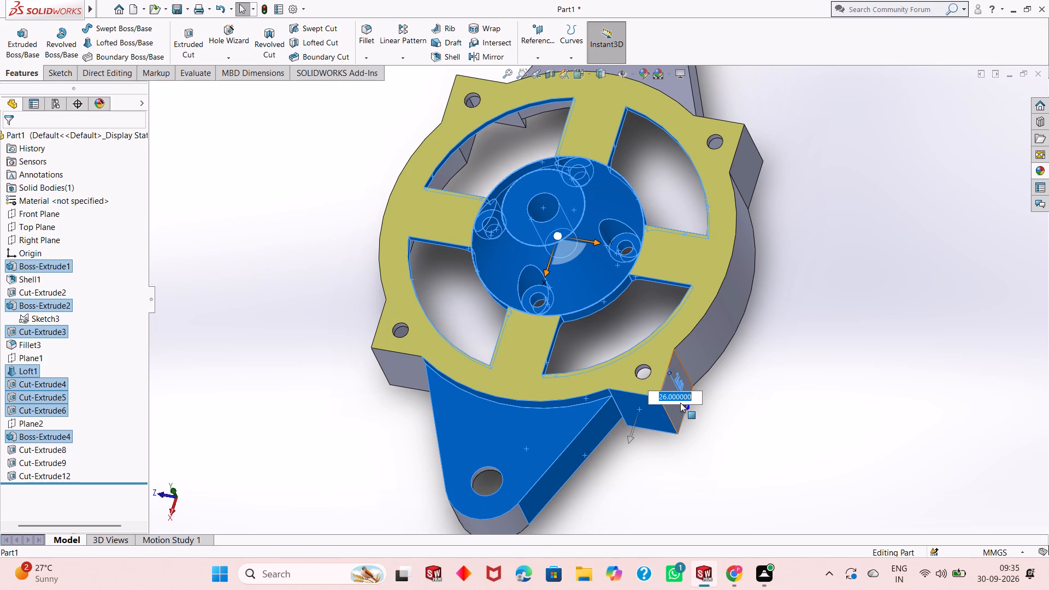
ctrl+click(680, 403)
ctrl+click(674, 414)
ctrl+click(698, 345)
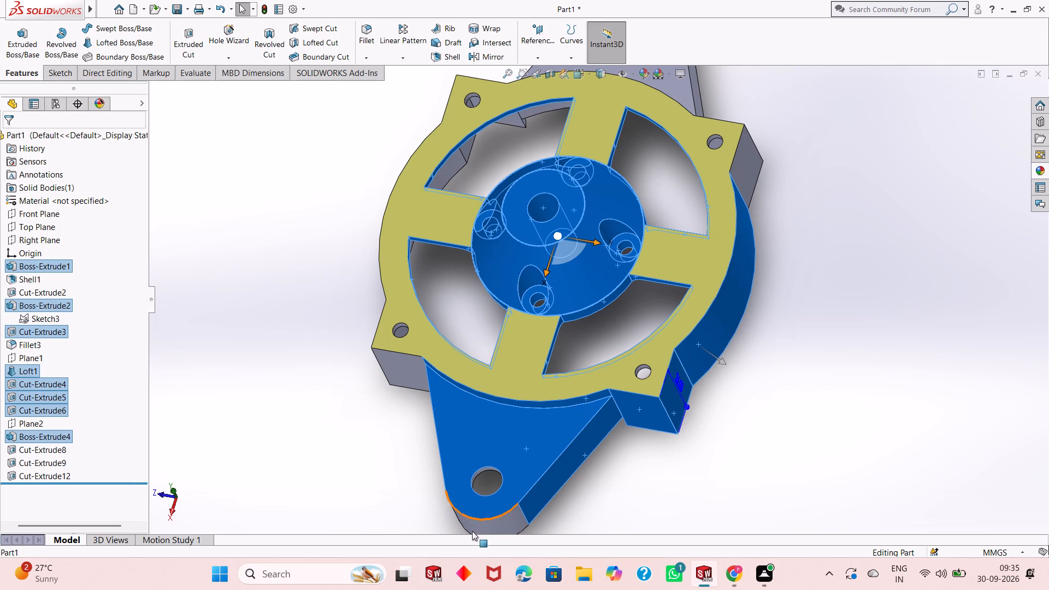
ctrl+click(510, 524)
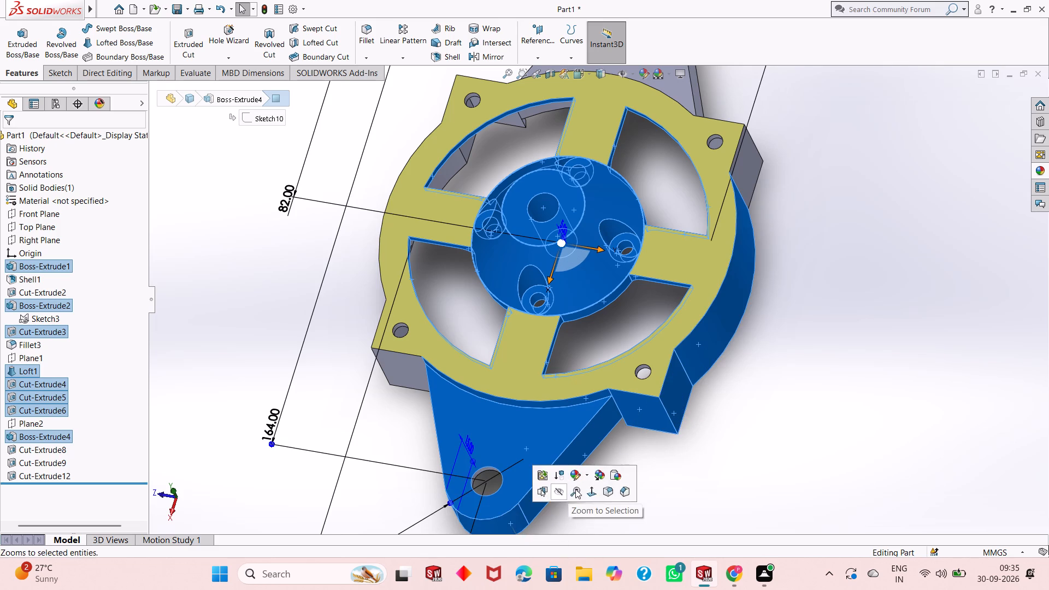
Add the +X ear's -Y side wall, both side walls of the lug between +X and -Y, and the -Y rim wall.
scroll(632, 419, up, 1)
middle_drag(574, 459, 628, 400)
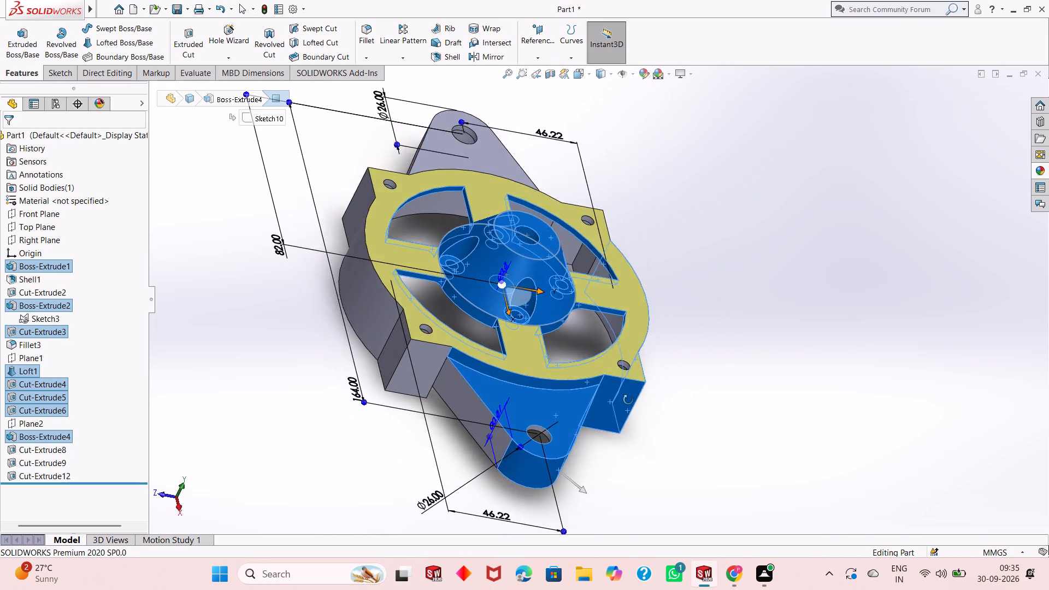
middle_drag(628, 400, 680, 438)
ctrl+click(514, 406)
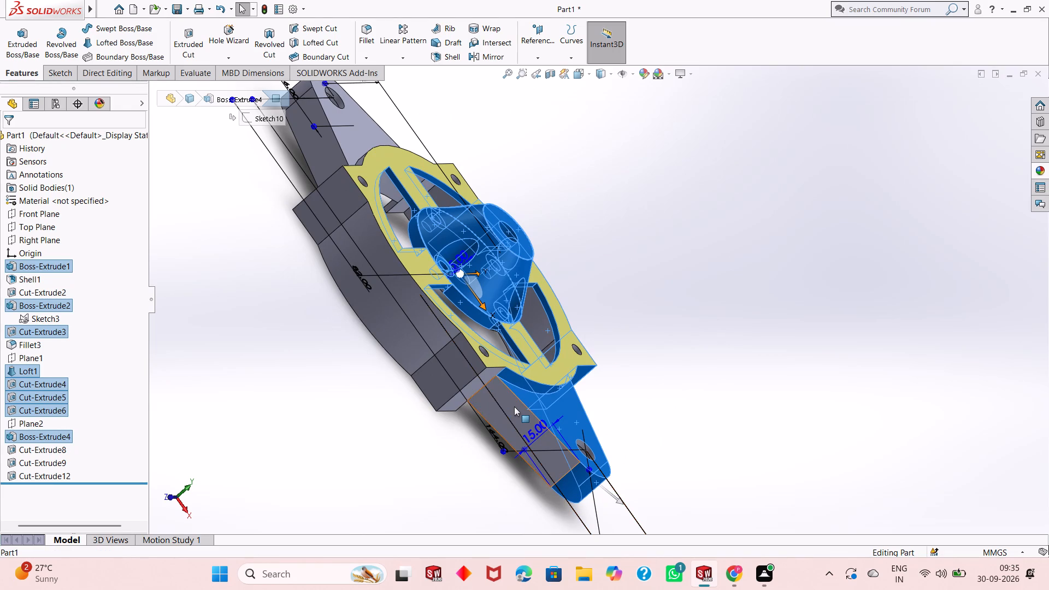
scroll(498, 396, down, 3)
ctrl+click(423, 357)
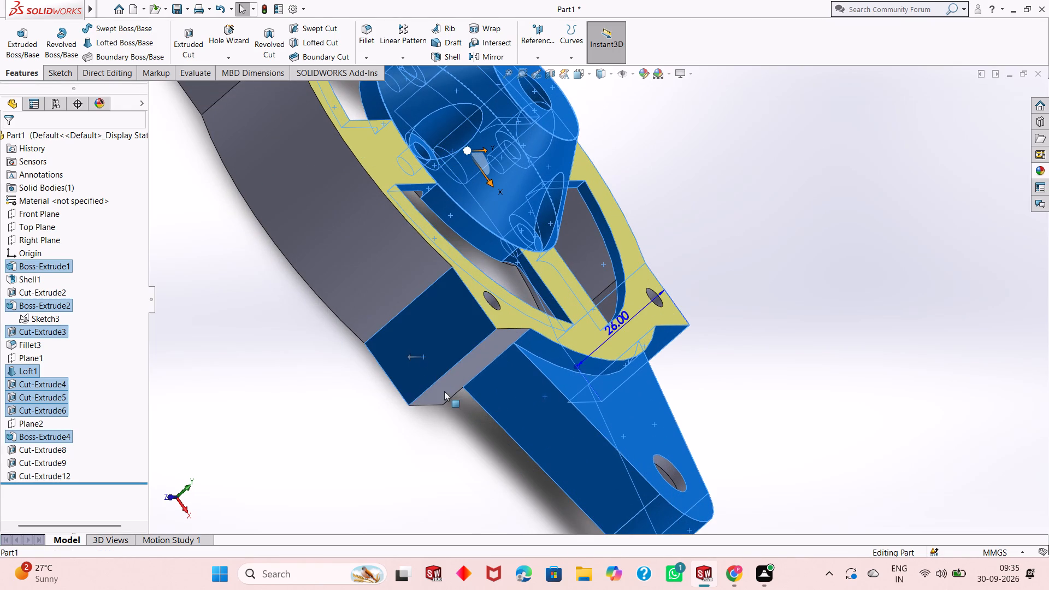
ctrl+click(444, 391)
ctrl+click(370, 282)
Add the -Y side wall of the lug near the -X ear, plus that ear's -Y side wall, flat face and rounded end wall.
scroll(550, 360, up, 4)
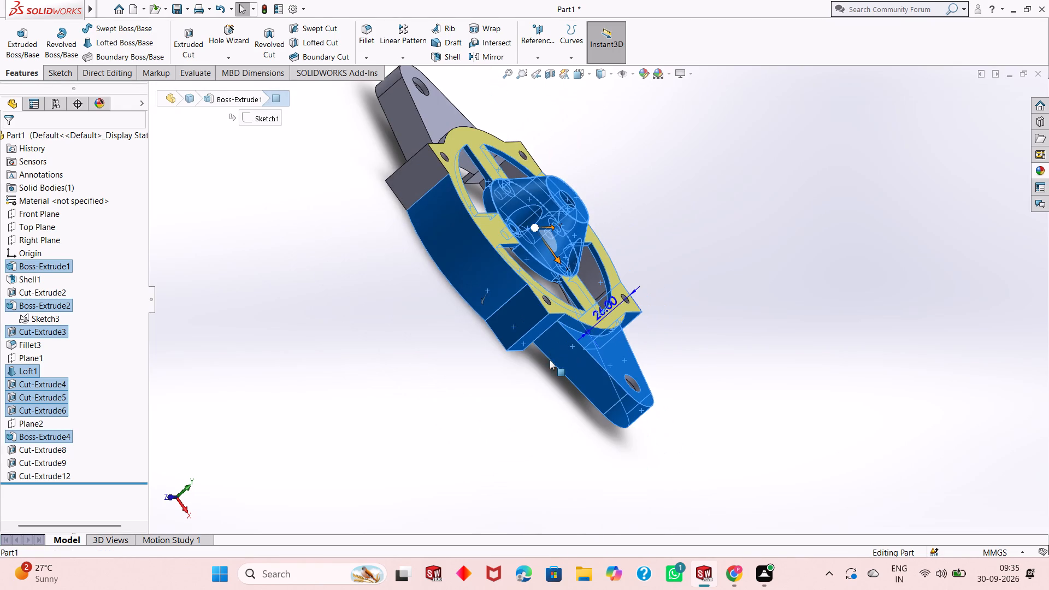
scroll(550, 360, up, 1)
scroll(452, 135, down, 6)
ctrl+click(532, 410)
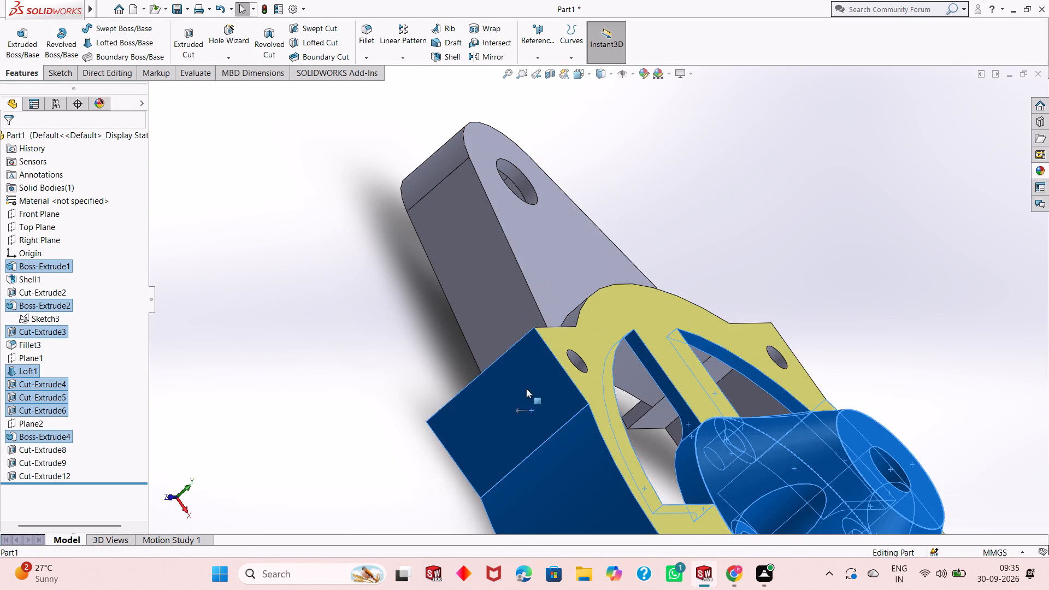
ctrl+click(491, 299)
ctrl+click(544, 263)
ctrl+click(459, 151)
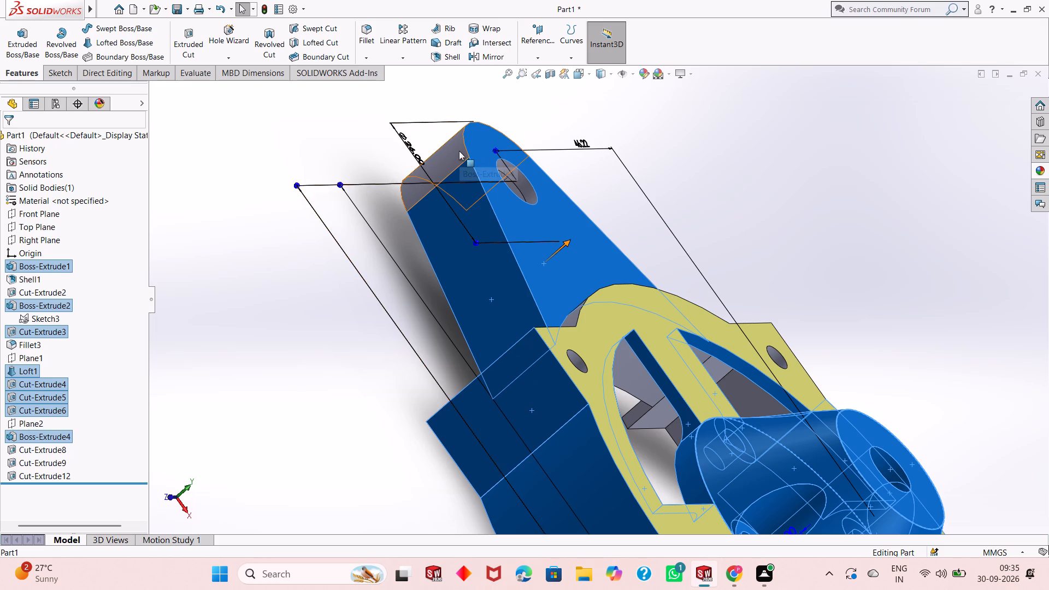
Add the wall of the mounting hole in the +X ear to the selection.
scroll(508, 258, up, 7)
scroll(718, 474, down, 4)
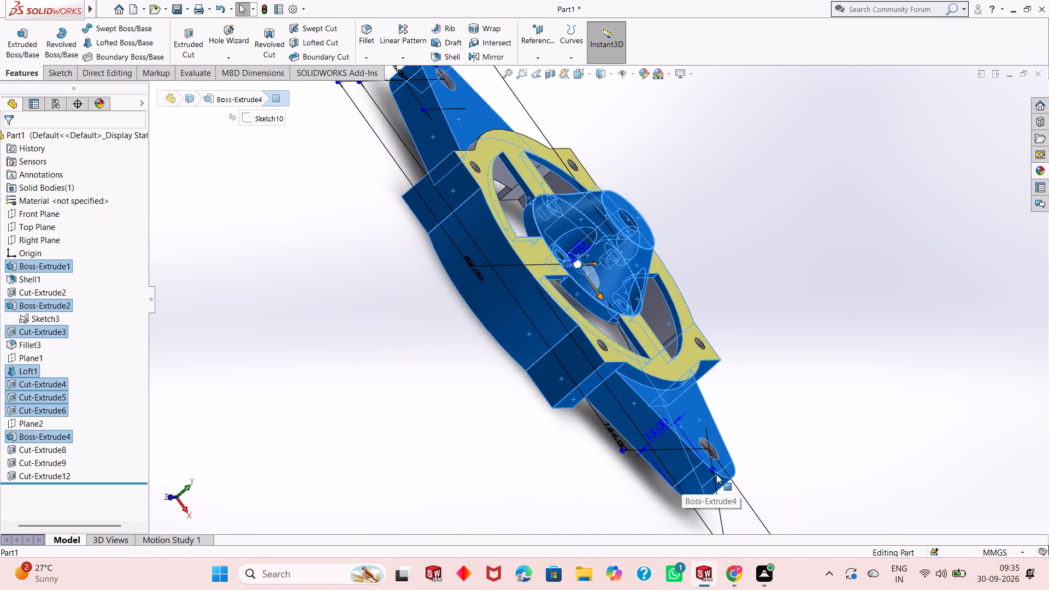
scroll(716, 474, down, 6)
ctrl+click(671, 370)
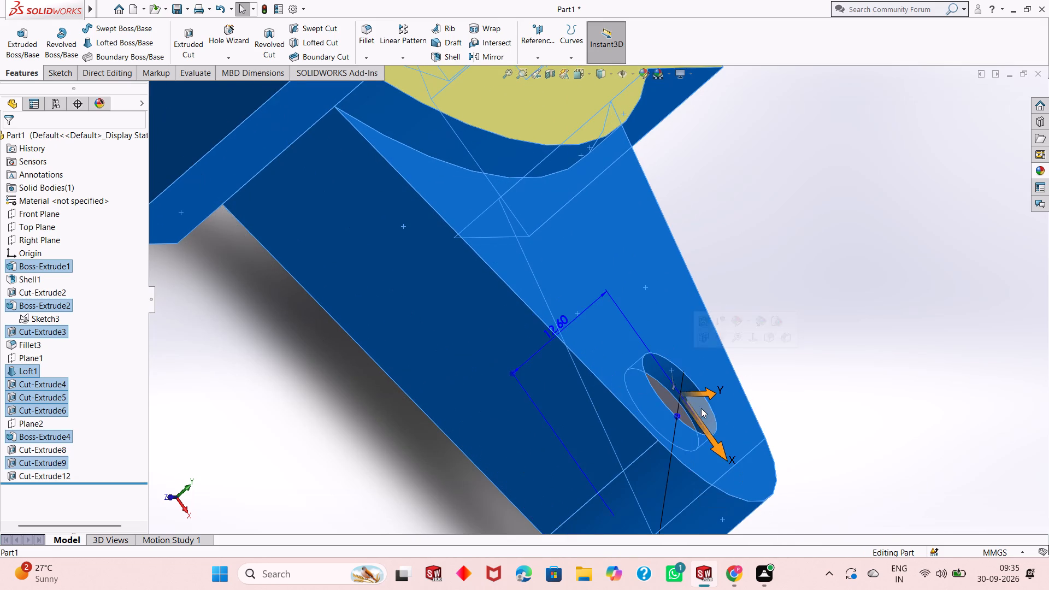
Add the wall of the mounting hole in the -X ear to the selection.
scroll(702, 409, up, 1)
middle_drag(691, 403, 664, 438)
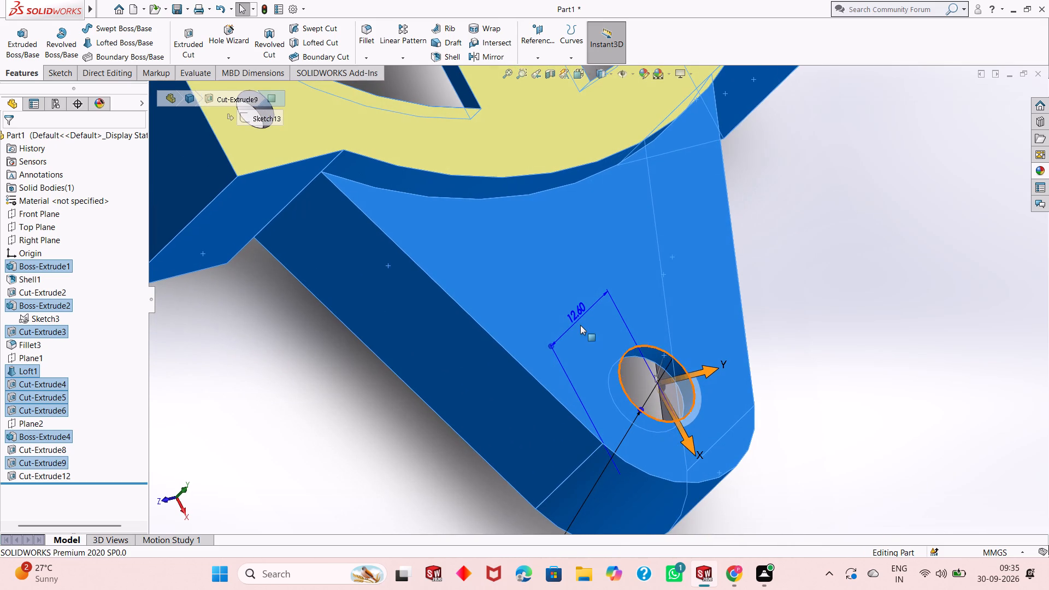
scroll(594, 357, up, 9)
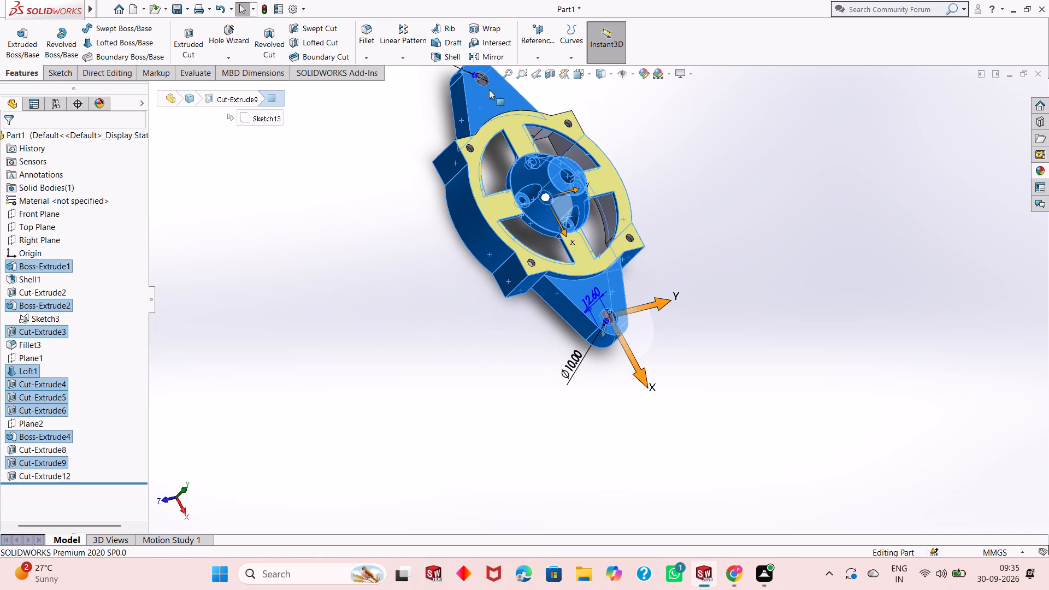
scroll(489, 89, down, 12)
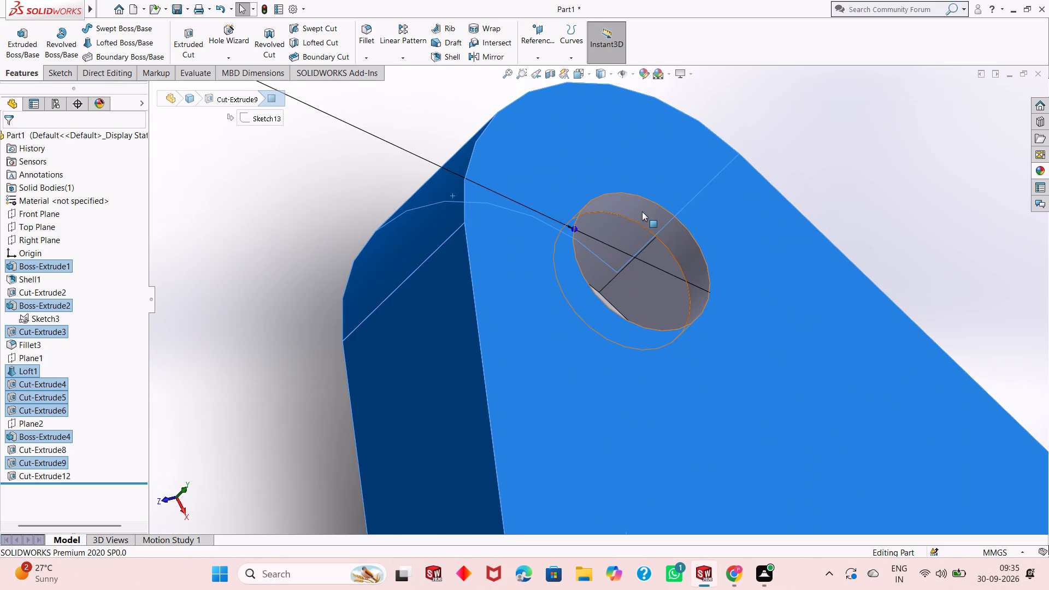
ctrl+click(643, 211)
Add the -X/-Y lug's ear-side wall, the -X ear's +Y side wall, the rim wall beside that ear and both -X/+Y lug side walls.
scroll(620, 274, up, 12)
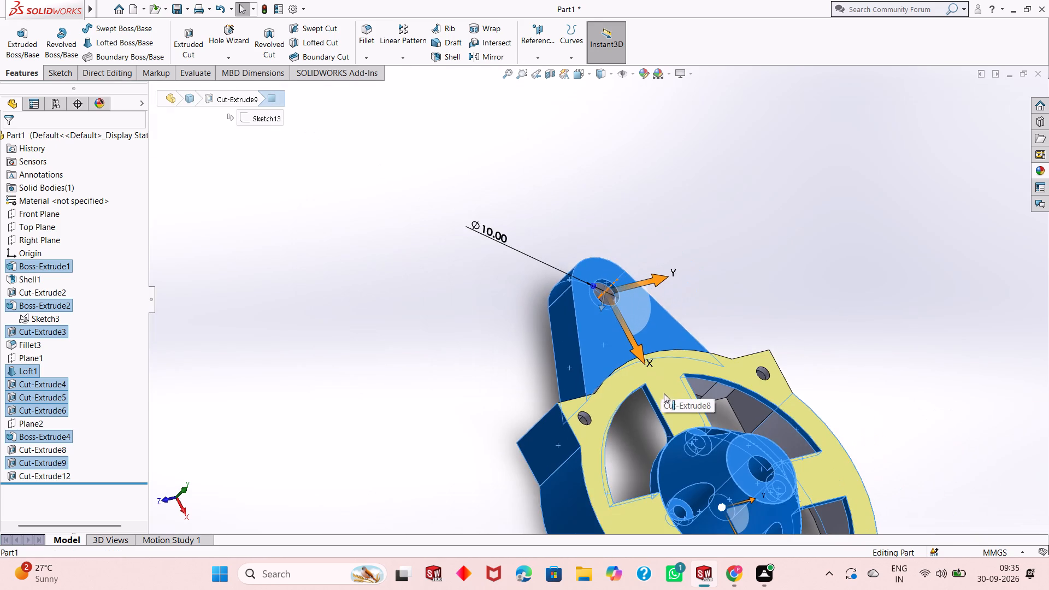
middle_drag(668, 398, 616, 544)
ctrl+click(563, 397)
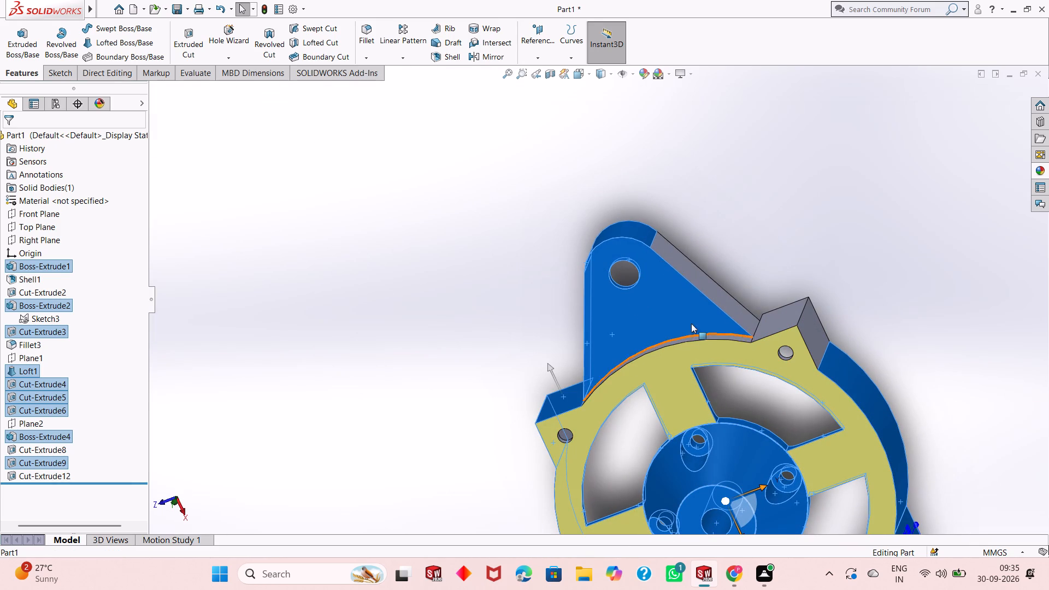
ctrl+click(714, 298)
ctrl+click(770, 317)
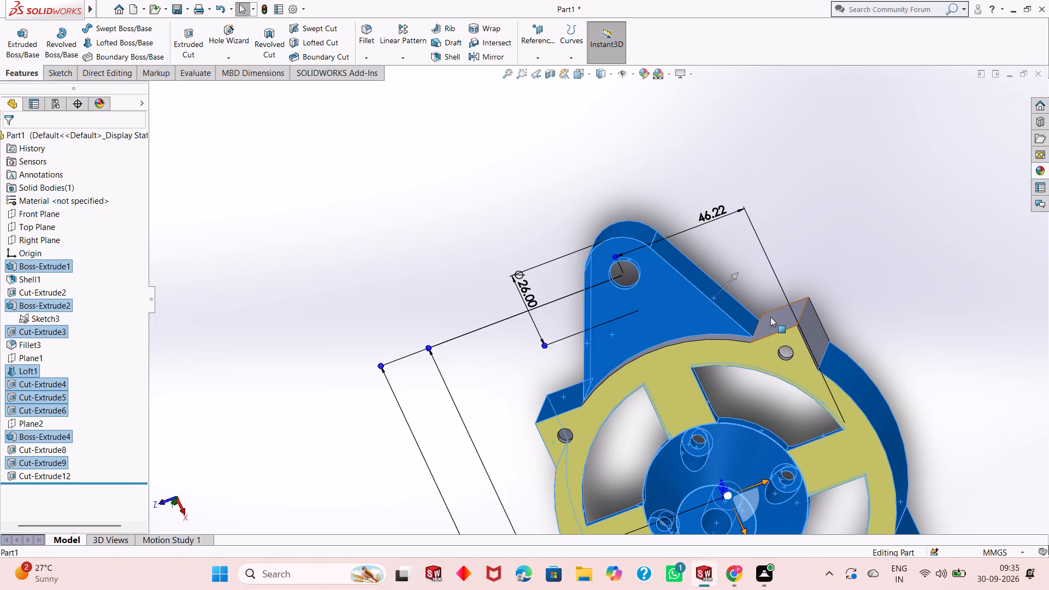
ctrl+click(729, 338)
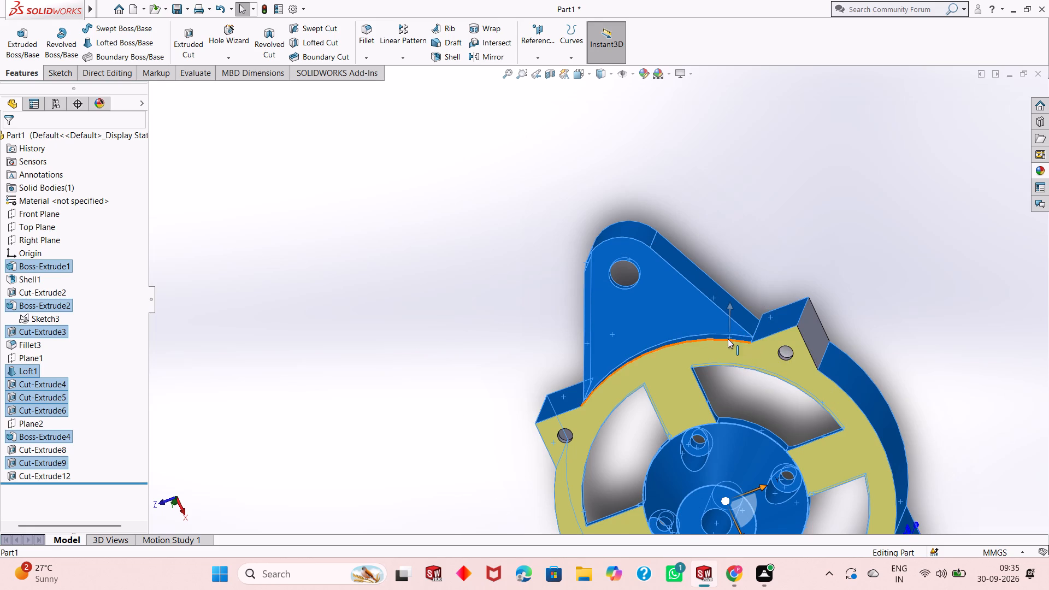
scroll(696, 374, up, 4)
middle_drag(674, 394, 684, 353)
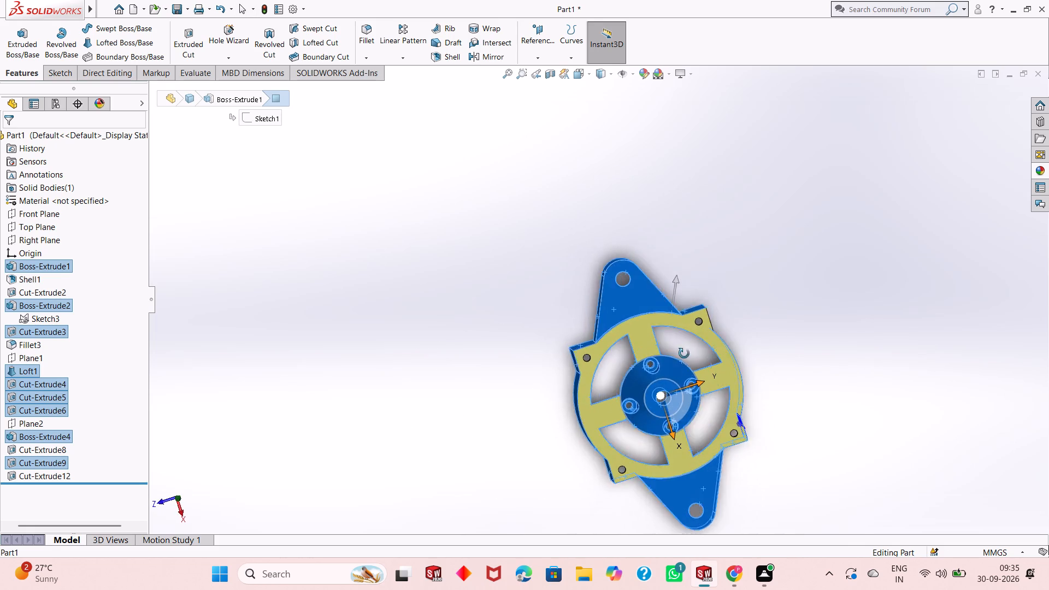
middle_drag(684, 353, 638, 397)
ctrl+click(695, 320)
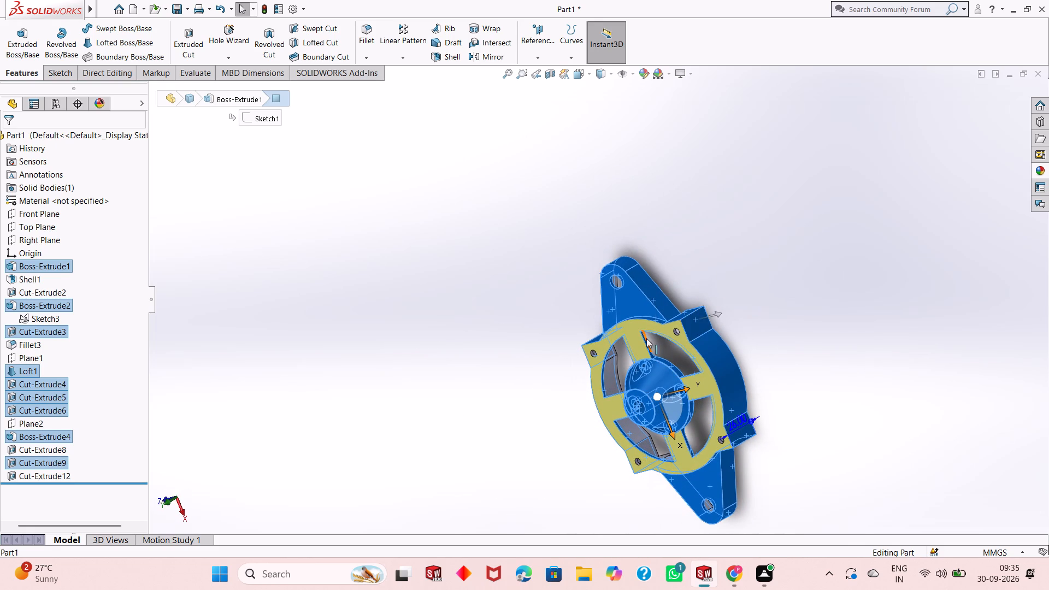
Examine the hollow back side of the part for faces not yet in the selection.
scroll(645, 338, down, 4)
scroll(629, 359, up, 4)
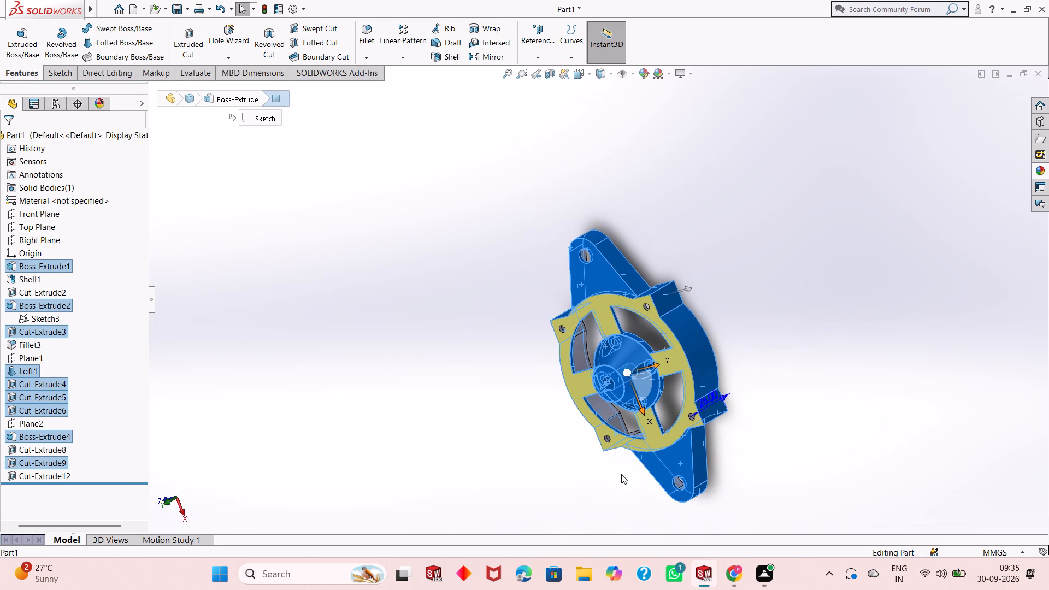
middle_drag(618, 477, 743, 228)
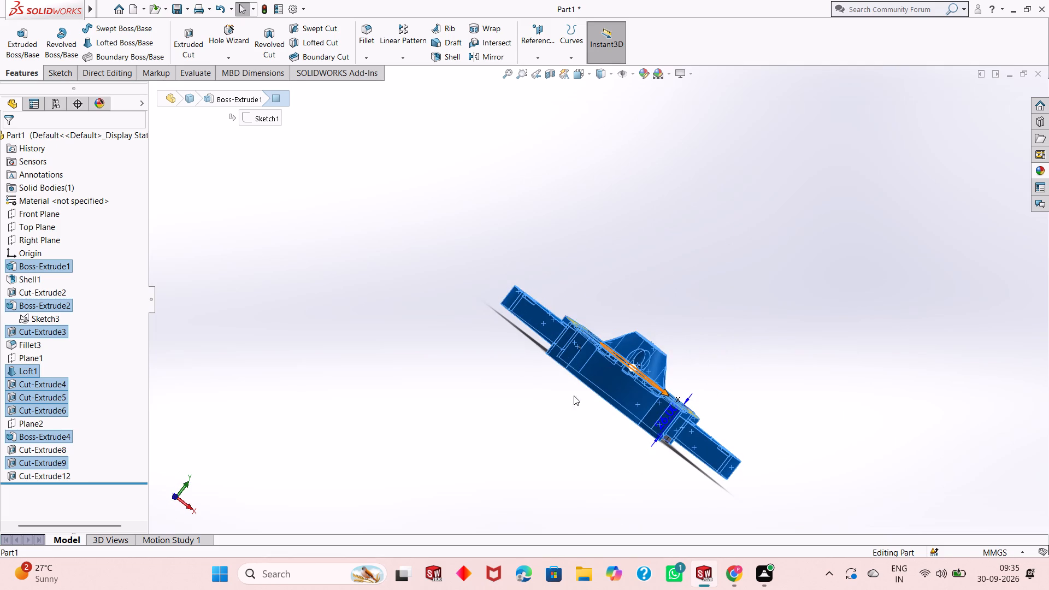
middle_drag(553, 438, 629, 213)
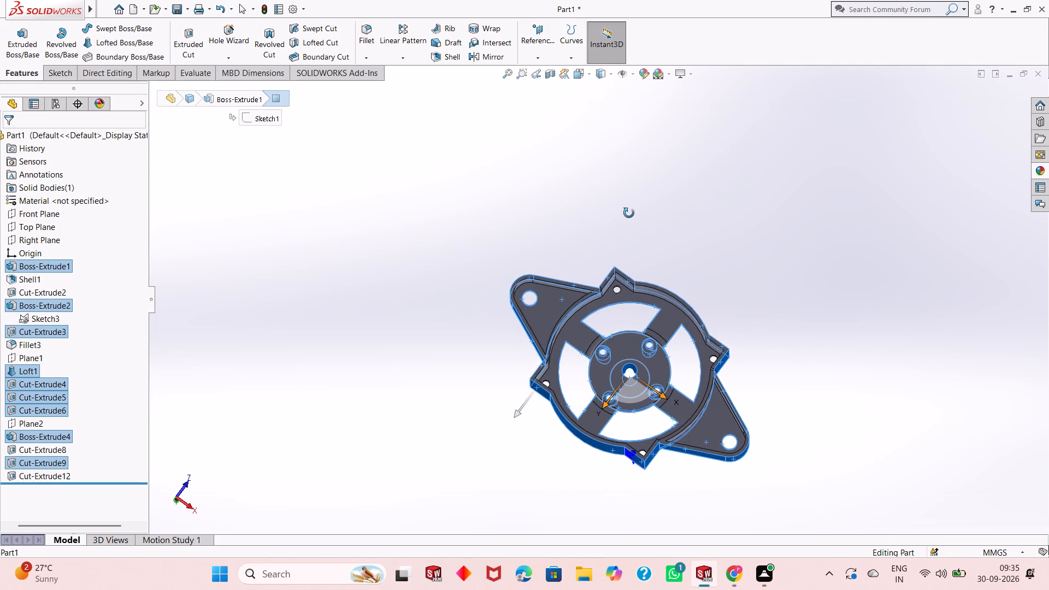
middle_drag(629, 213, 647, 223)
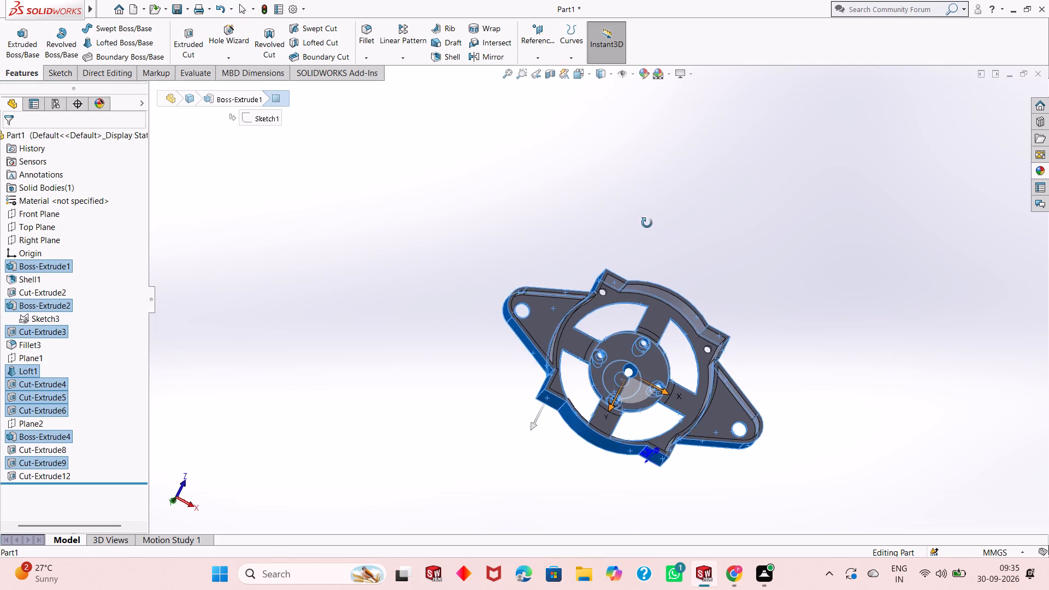
middle_drag(647, 223, 638, 258)
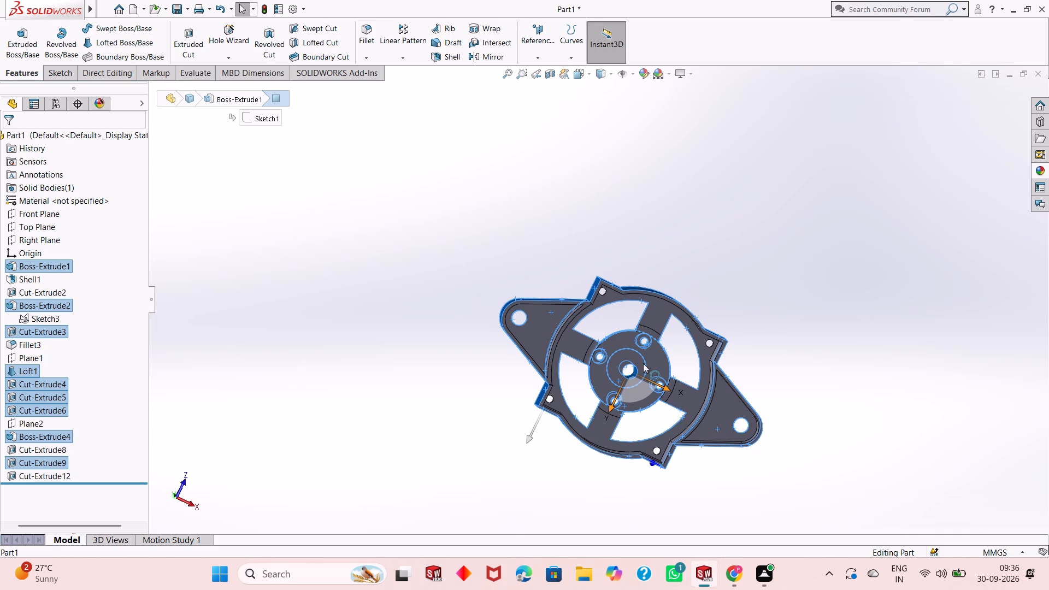
scroll(643, 363, down, 6)
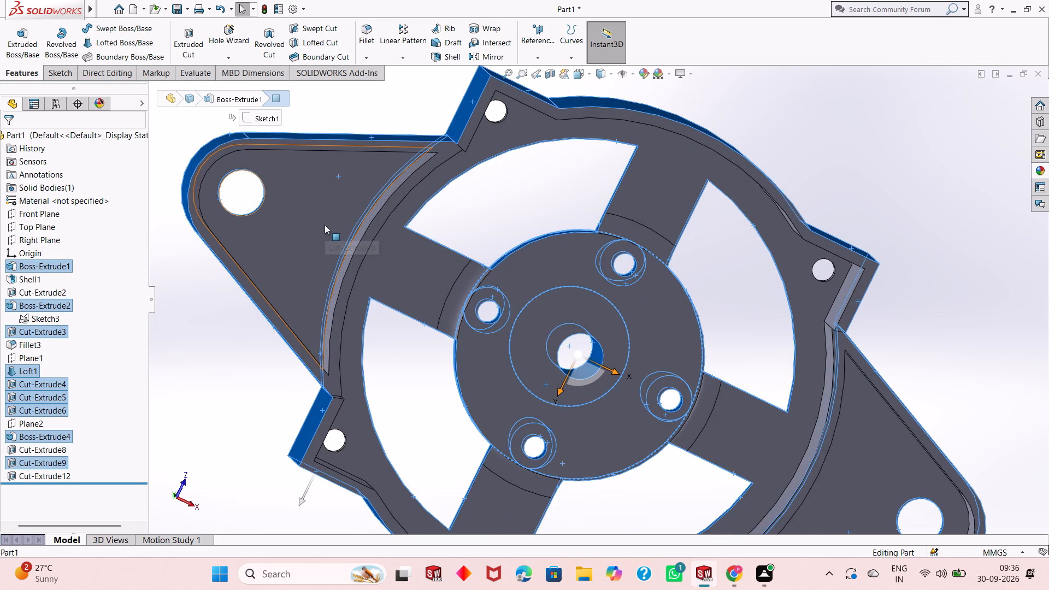
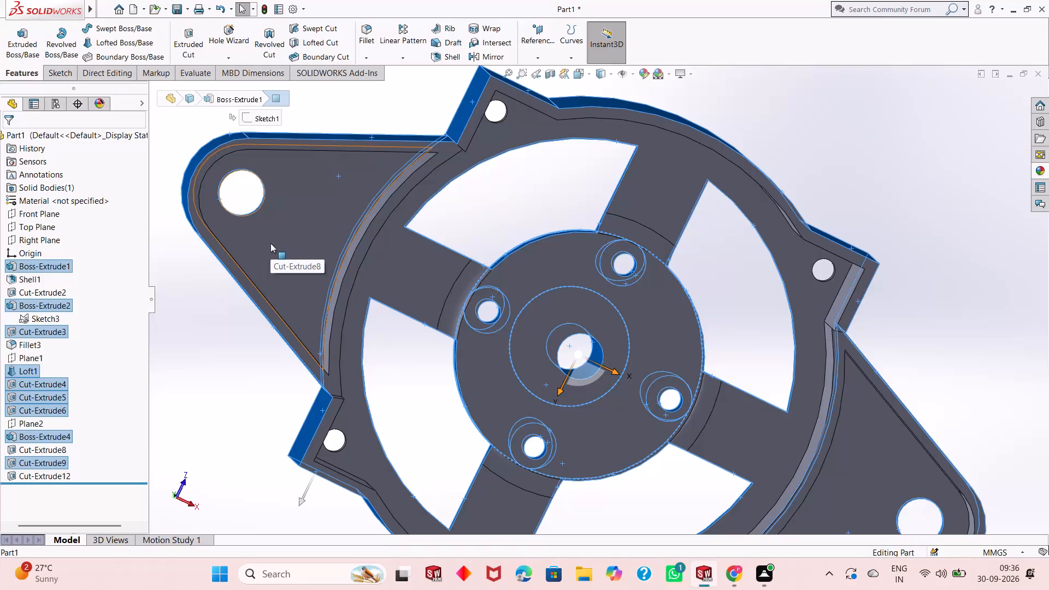
Add the -X ear's recessed back face, its narrow back edge face and the curved recess wall along the ring to the selection.
ctrl+click(301, 232)
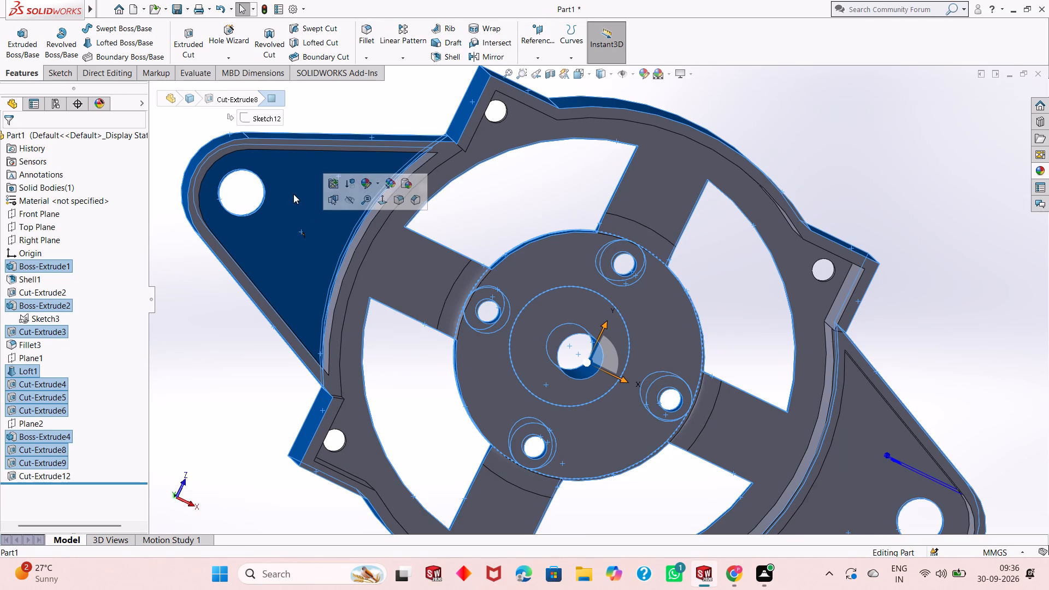
scroll(278, 129, down, 4)
scroll(306, 166, down, 2)
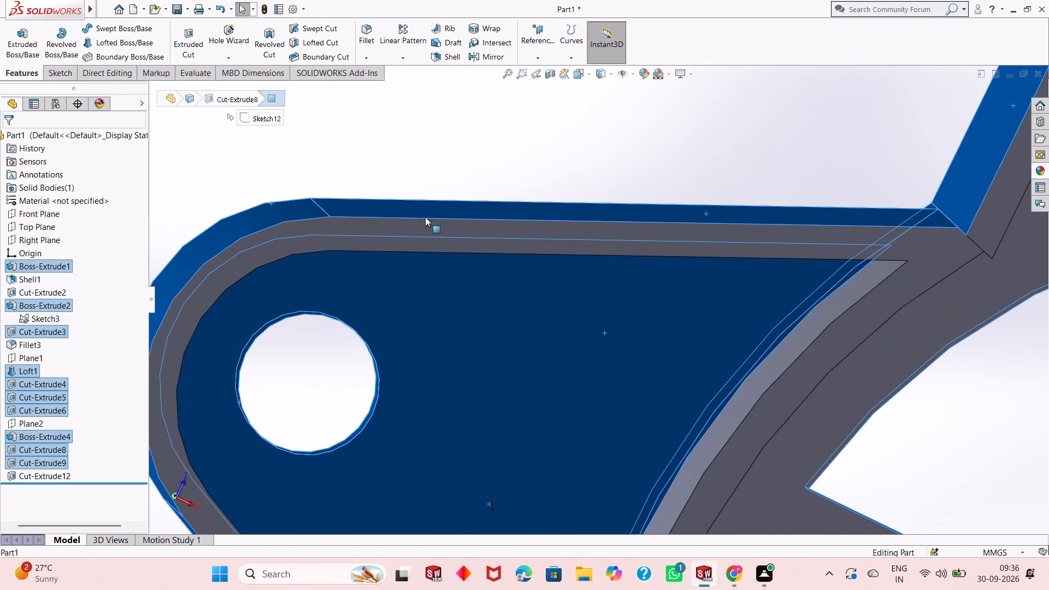
ctrl+click(442, 227)
scroll(488, 286, up, 2)
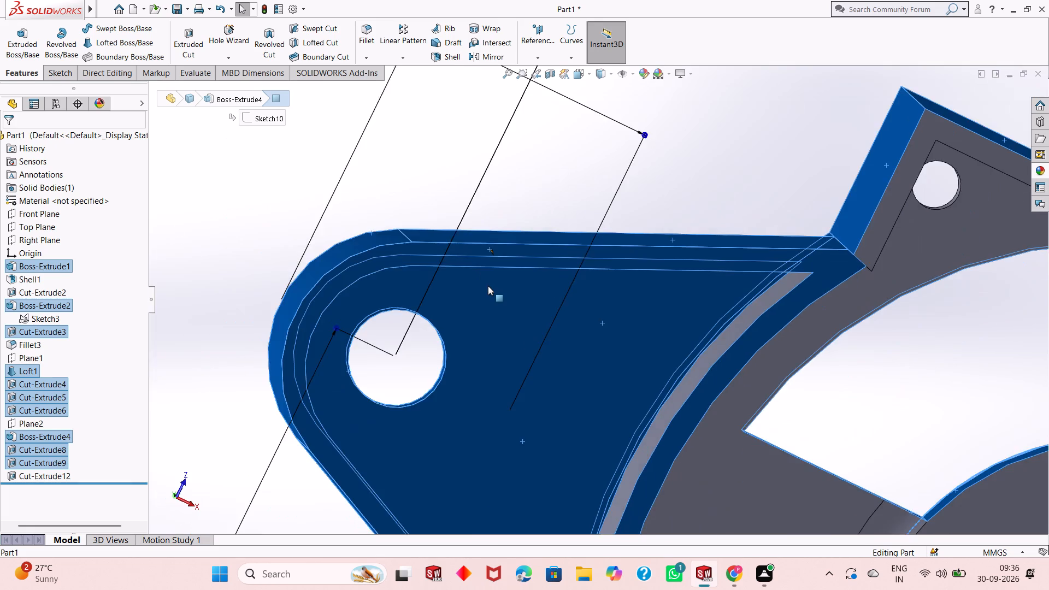
scroll(488, 286, up, 1)
middle_drag(549, 179, 573, 223)
ctrl+click(664, 398)
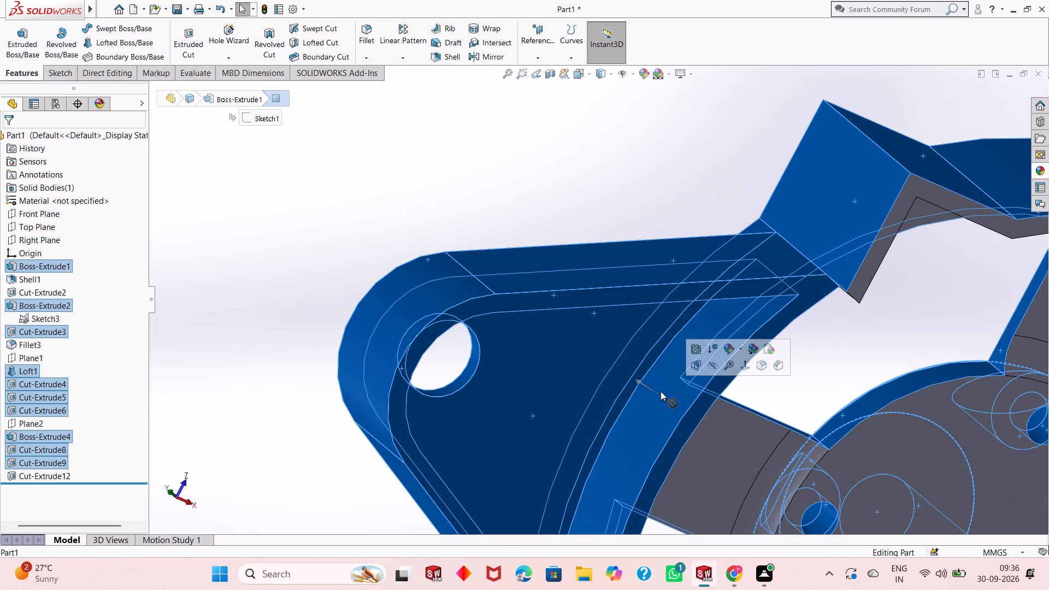
Add the rounded end wall and both straight side walls inside the -X ear's back recess to the selection.
scroll(543, 419, up, 1)
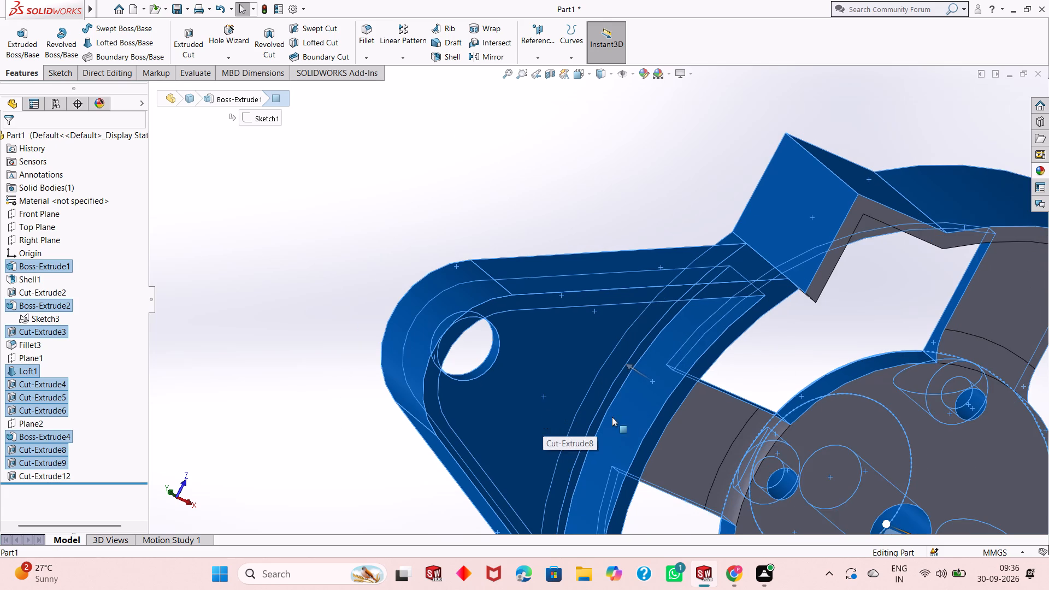
scroll(620, 423, up, 4)
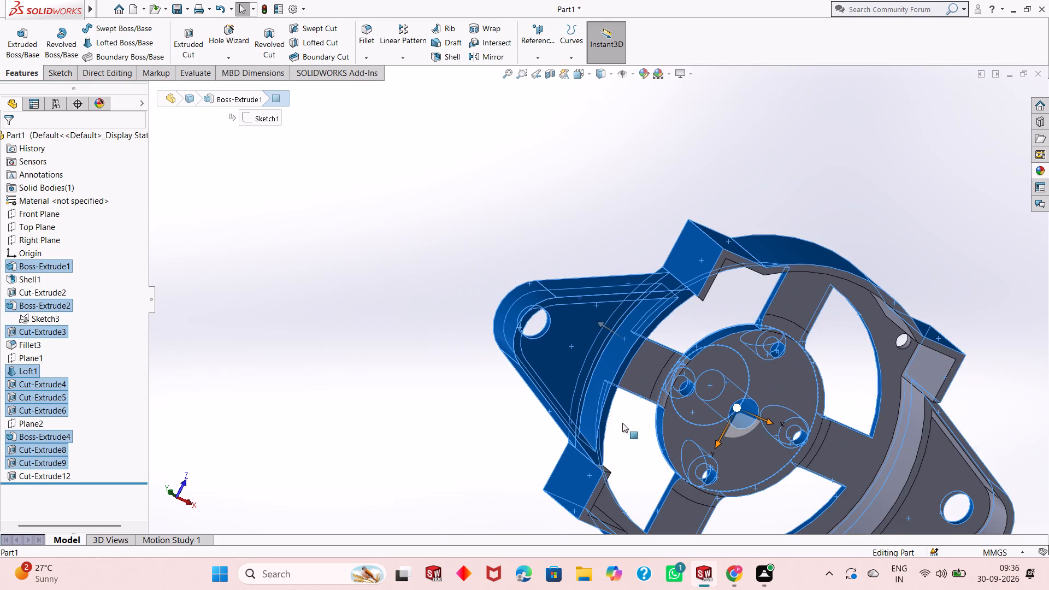
middle_drag(623, 423, 530, 360)
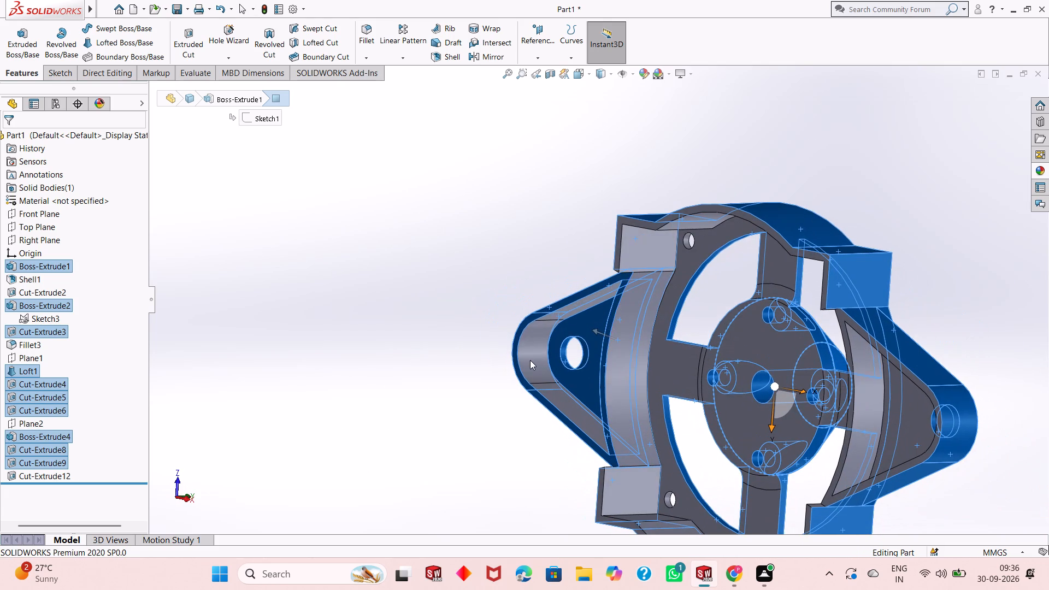
ctrl+click(529, 359)
ctrl+click(582, 299)
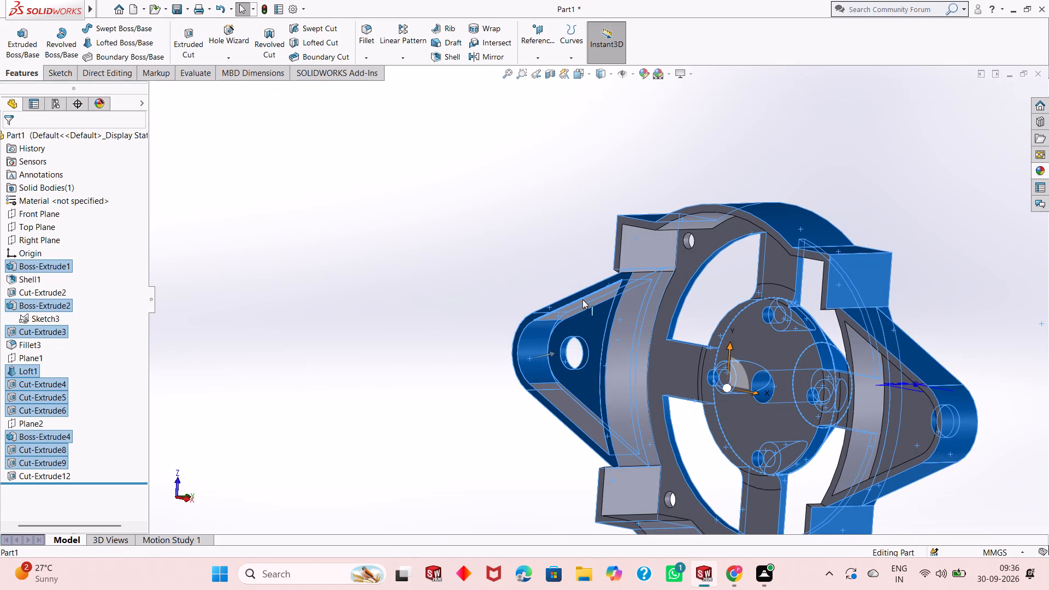
ctrl+click(582, 304)
ctrl+click(574, 412)
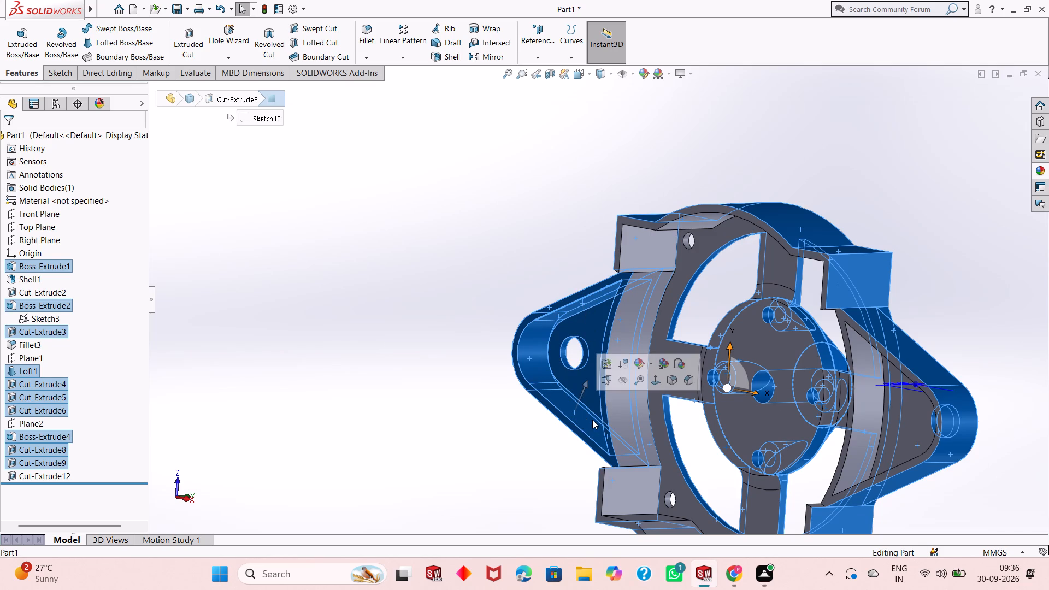
Examine the hollow back side, including the inner ring, lug and ear walls, for faces still missing from the selection.
scroll(673, 436, up, 2)
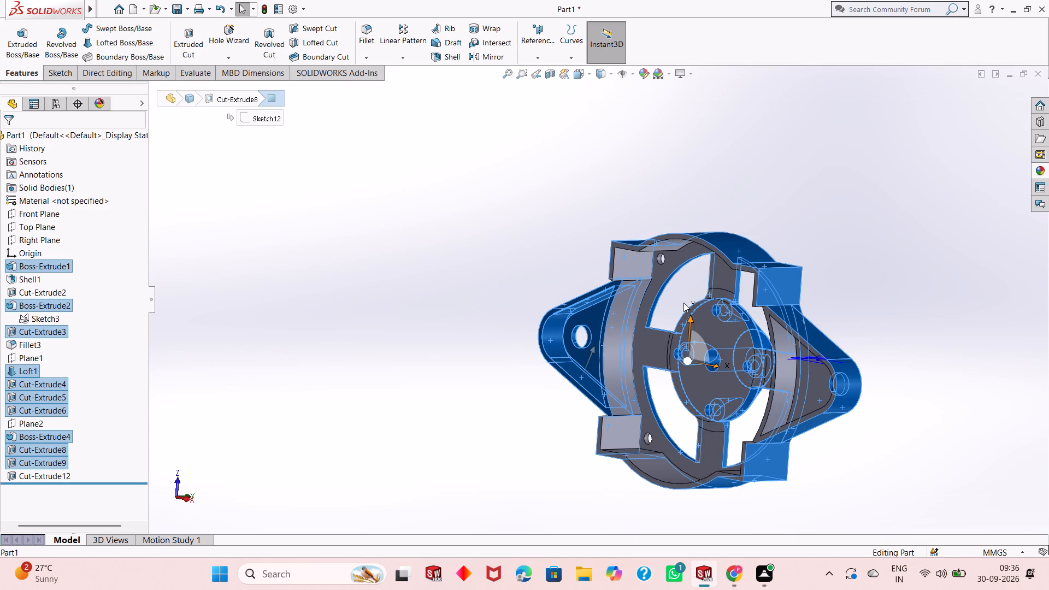
scroll(683, 303, down, 2)
middle_drag(668, 299, 680, 252)
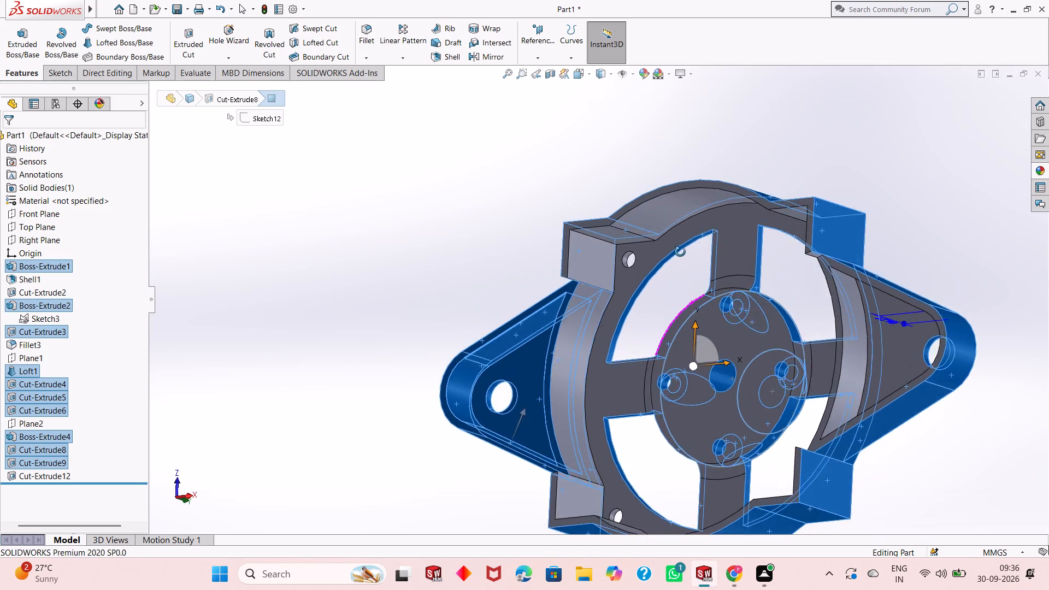
middle_drag(680, 252, 711, 176)
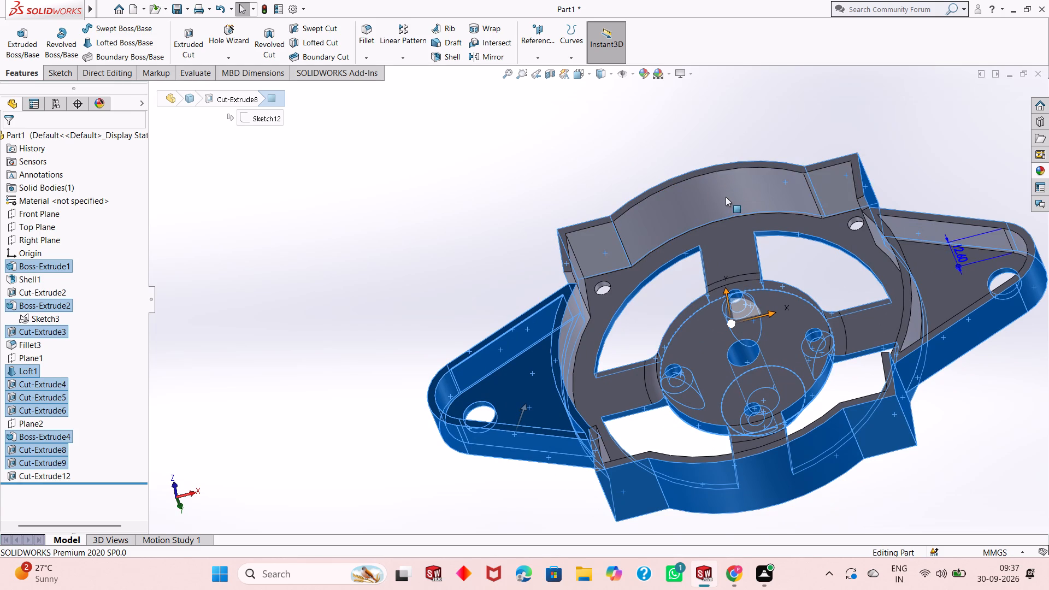
scroll(663, 295, down, 3)
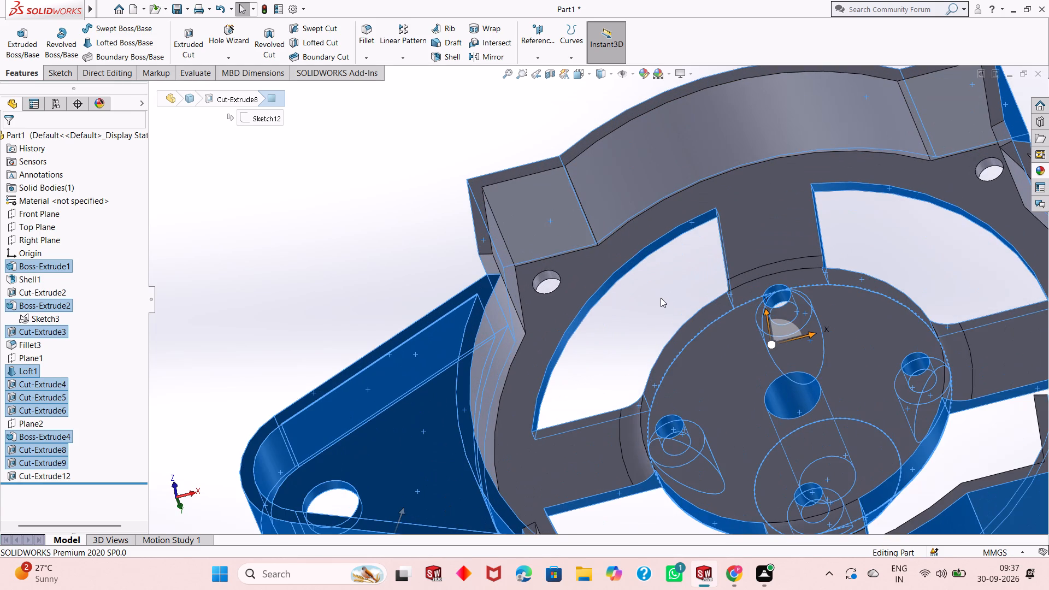
scroll(661, 298, up, 4)
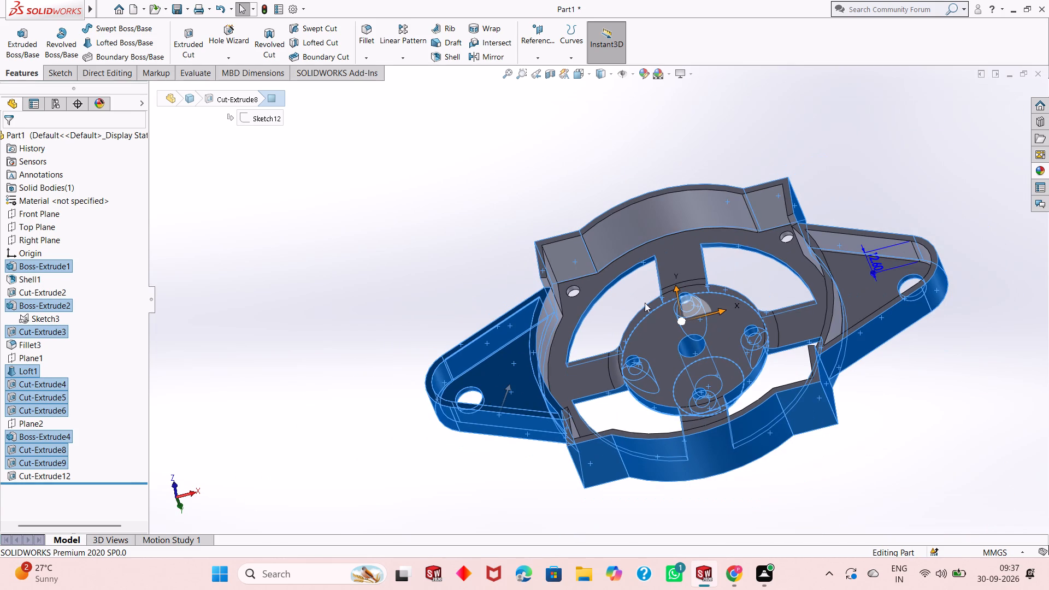
scroll(625, 413, down, 1)
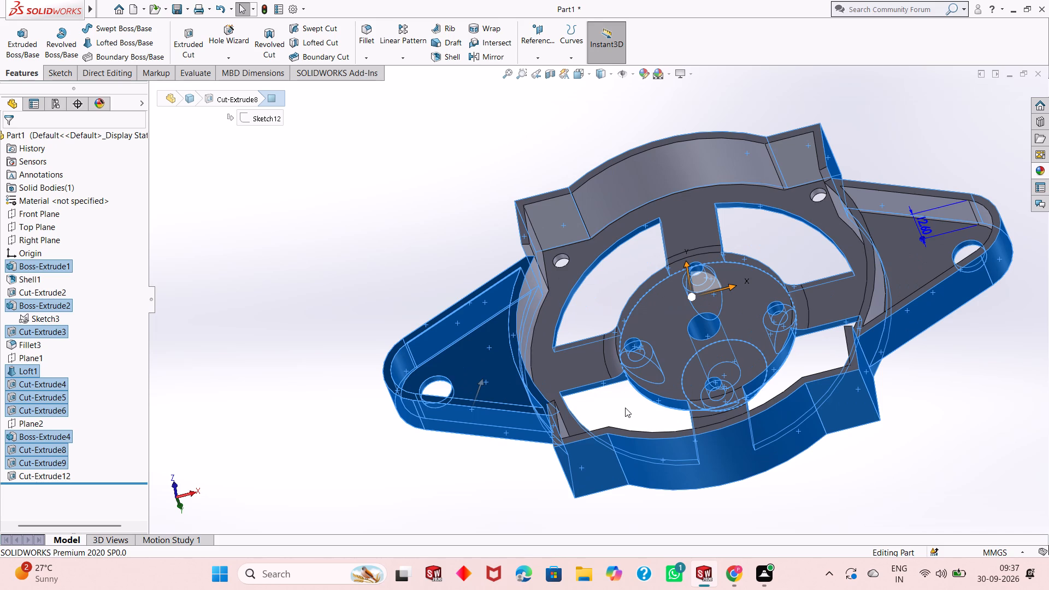
scroll(625, 407, up, 2)
scroll(621, 275, down, 1)
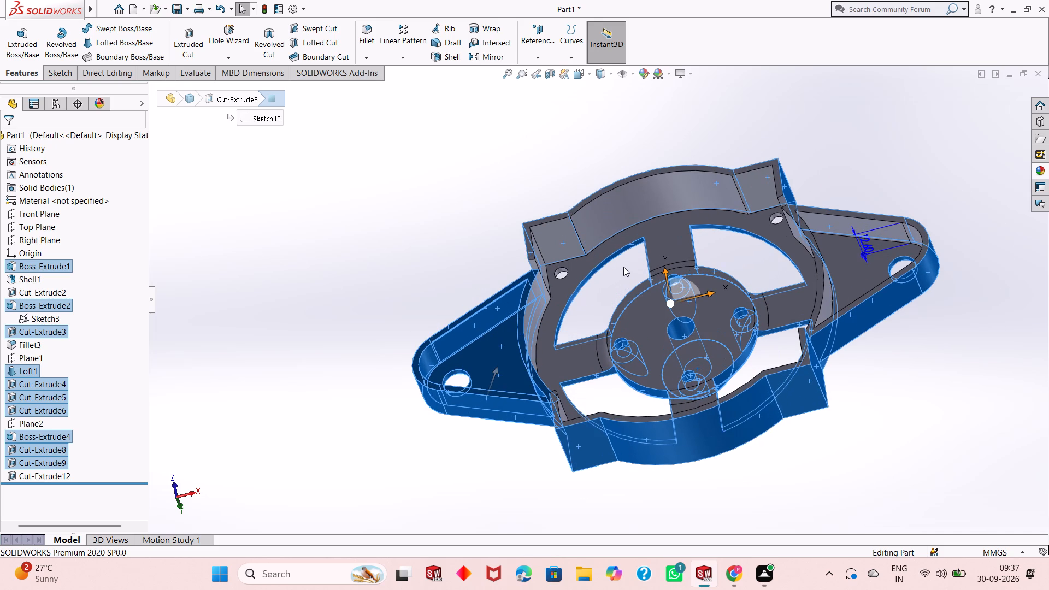
middle_drag(605, 291, 622, 282)
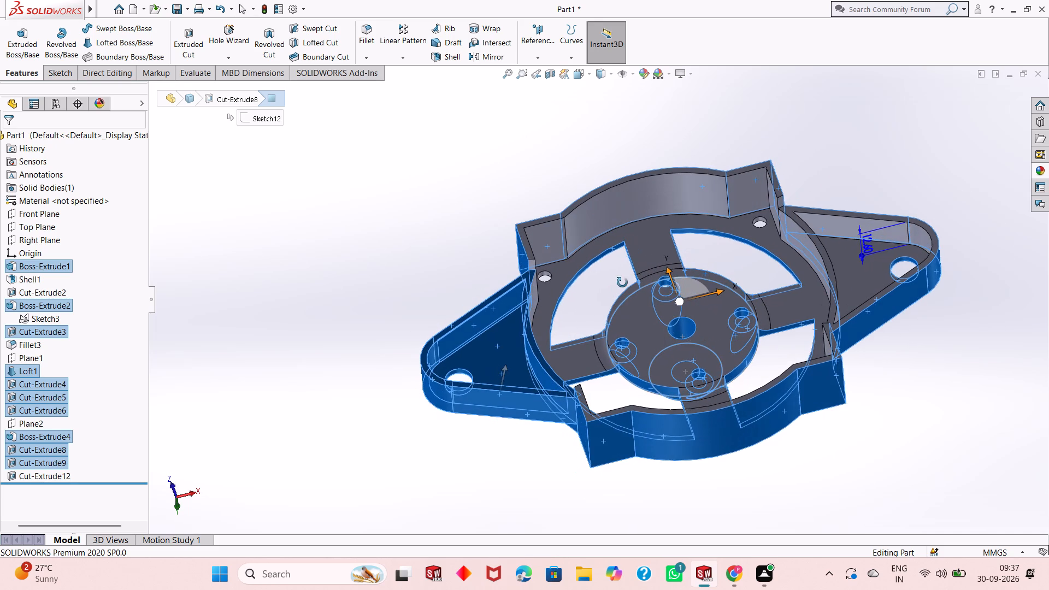
middle_drag(622, 282, 620, 325)
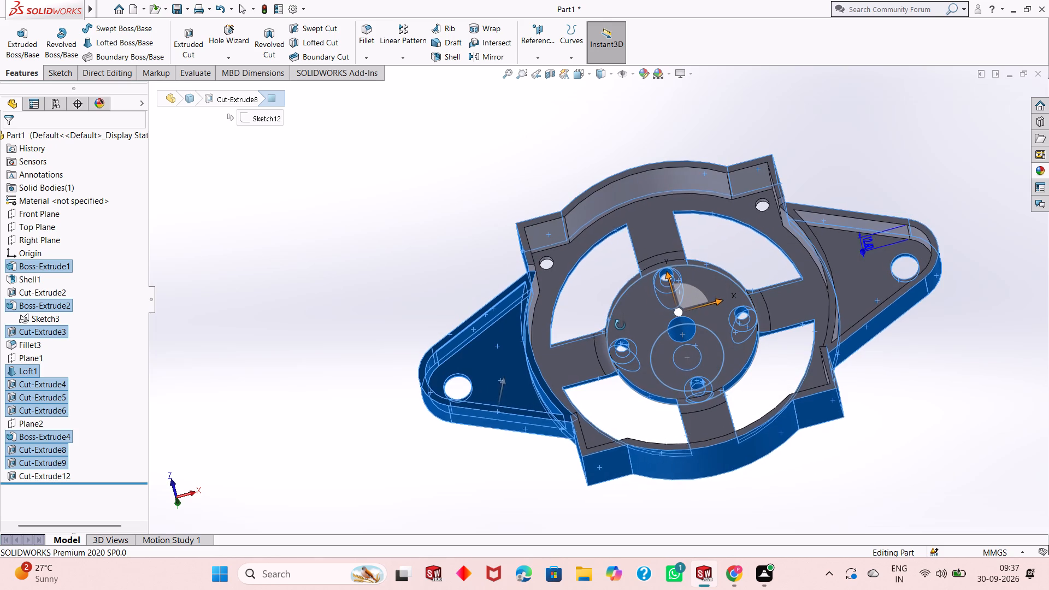
middle_drag(620, 325, 629, 393)
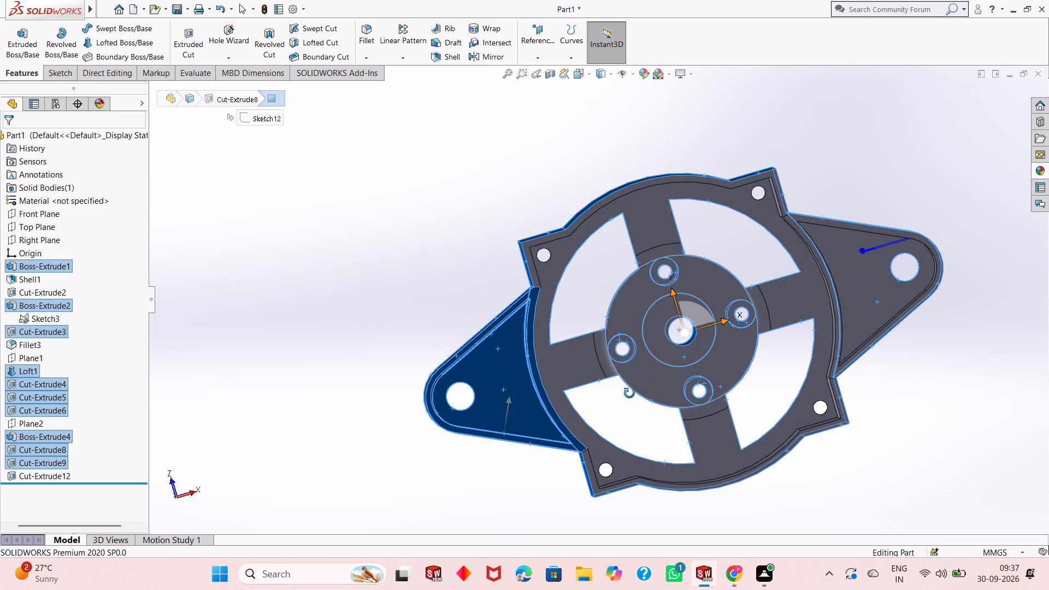
middle_drag(629, 393, 632, 404)
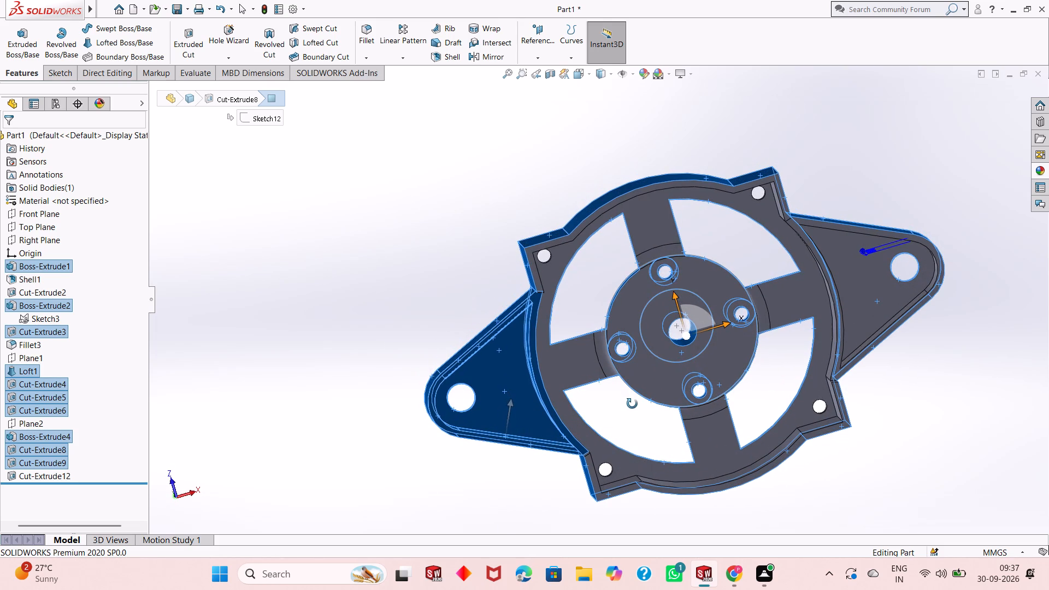
middle_drag(632, 404, 637, 421)
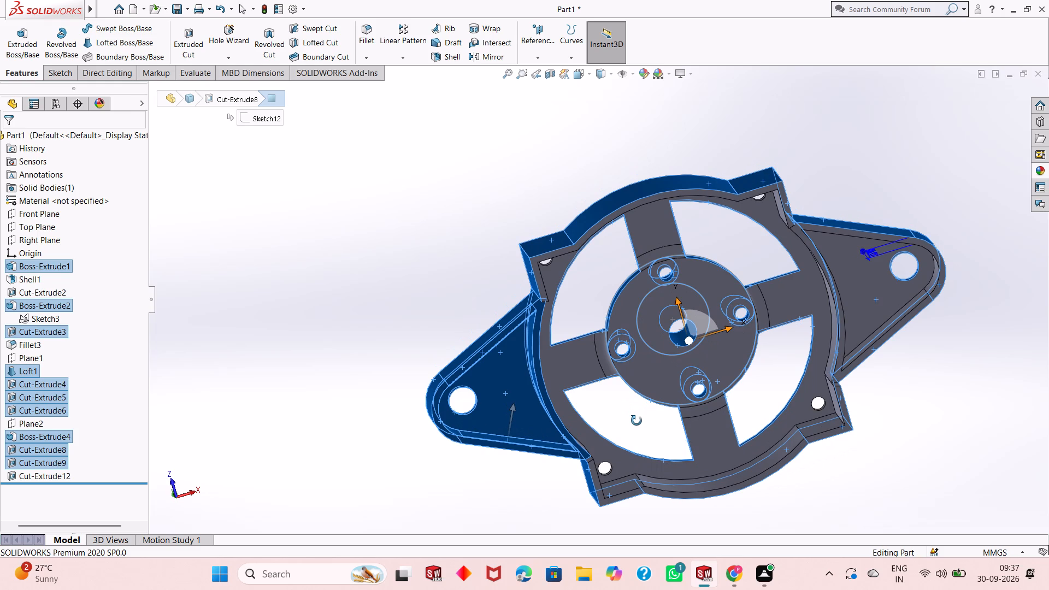
middle_drag(637, 421, 639, 256)
scroll(697, 204, down, 2)
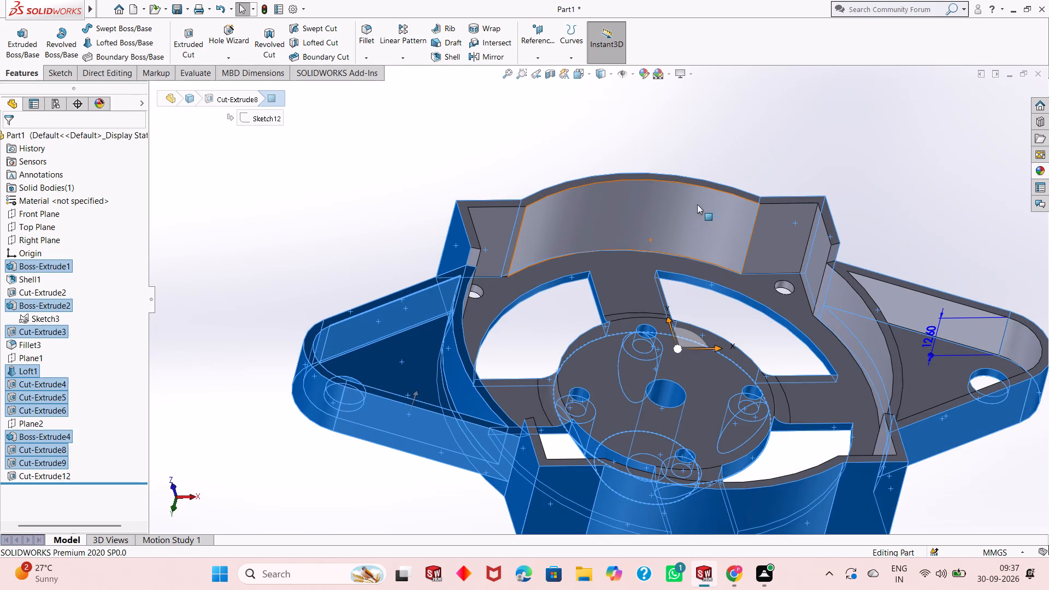
scroll(684, 296, down, 2)
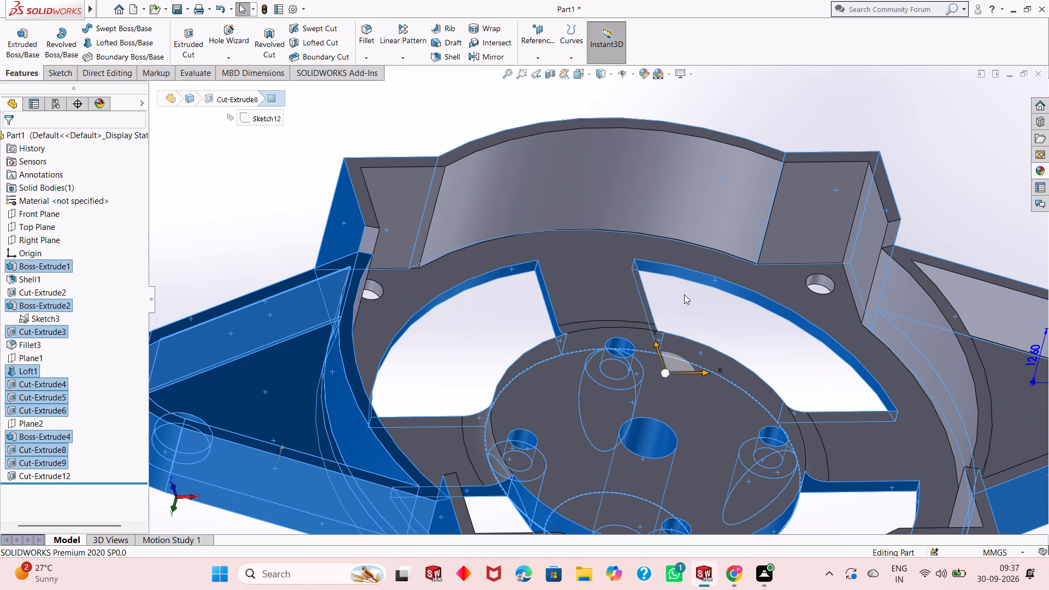
scroll(684, 294, down, 1)
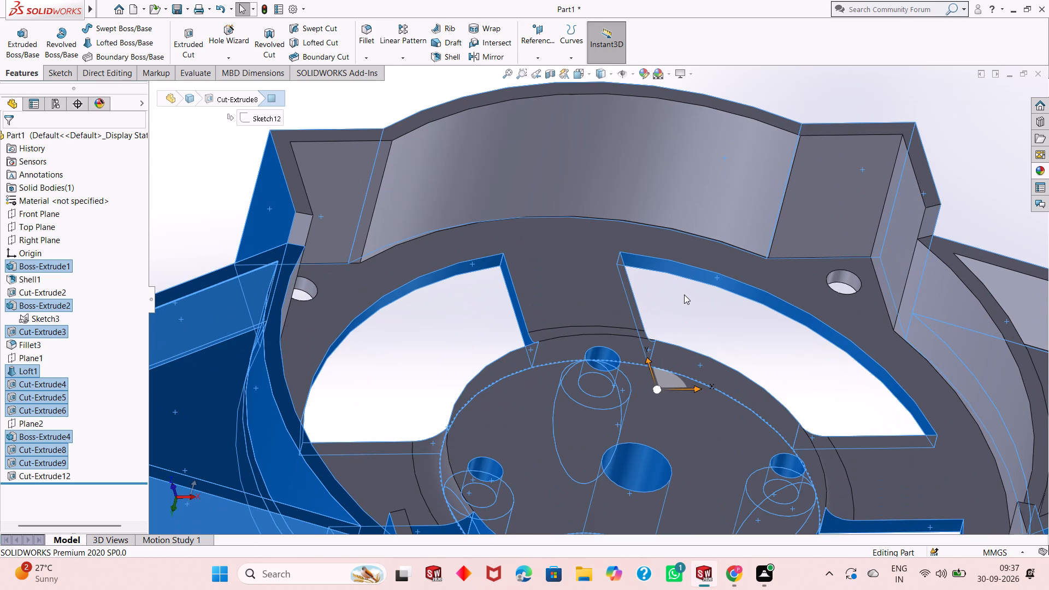
scroll(670, 301, up, 4)
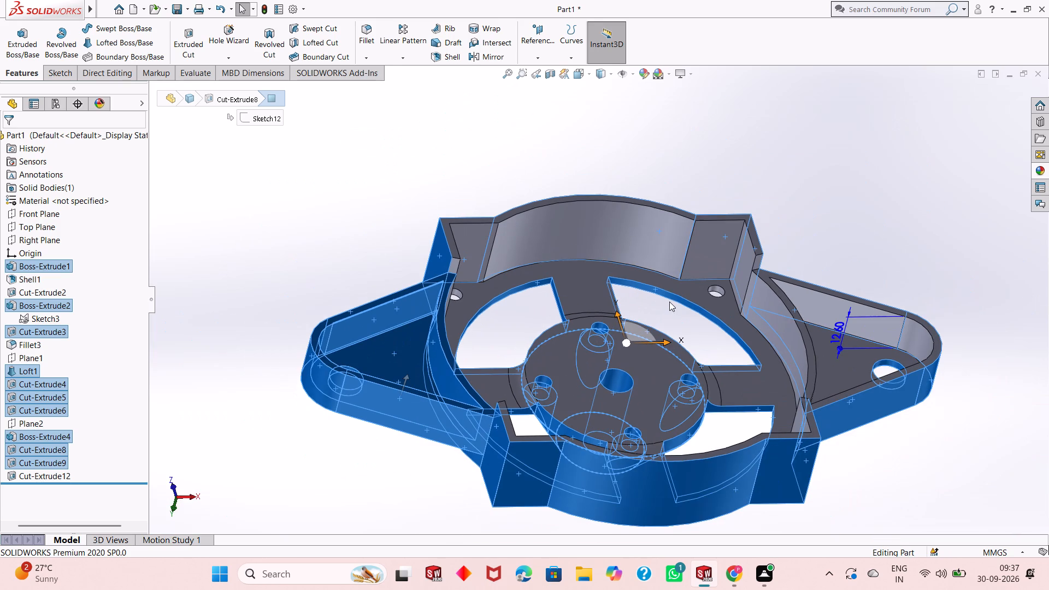
scroll(596, 331, up, 1)
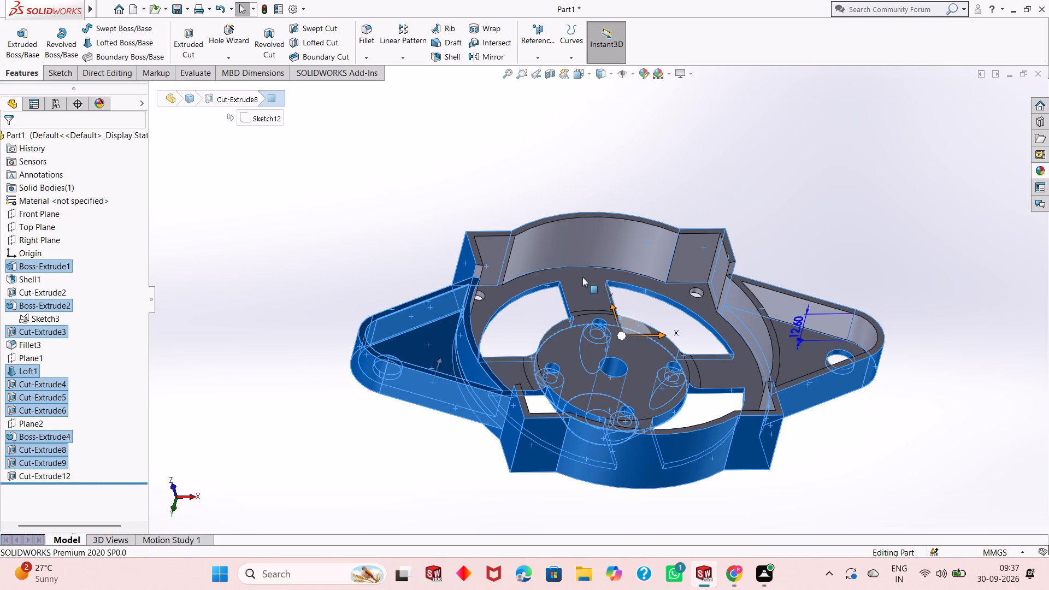
scroll(584, 276, down, 2)
middle_drag(701, 331, 695, 359)
scroll(691, 348, up, 1)
middle_drag(693, 327, 682, 359)
scroll(672, 345, up, 2)
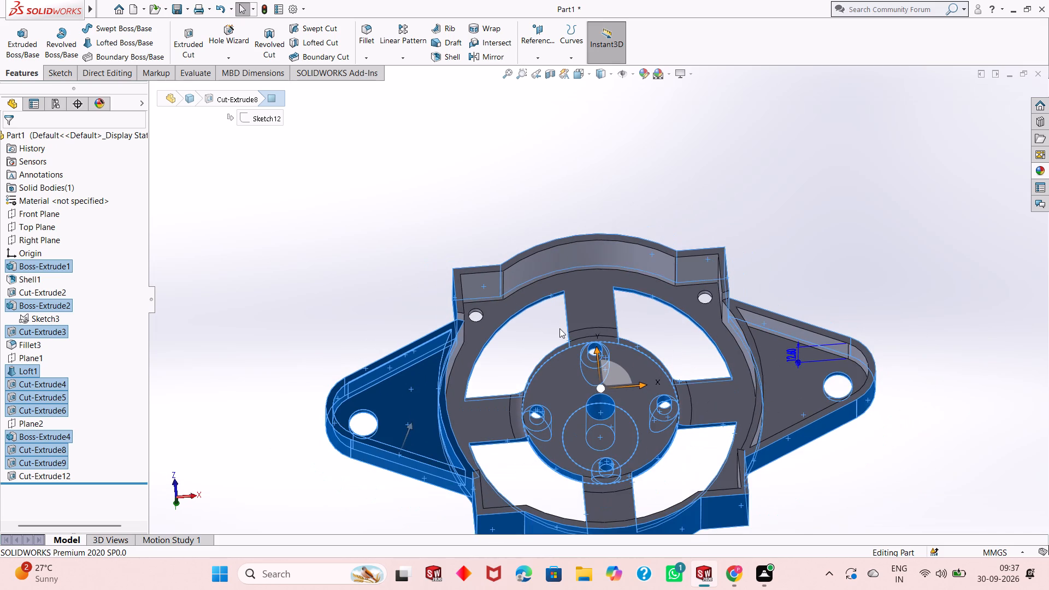
scroll(556, 325, down, 2)
scroll(625, 300, down, 2)
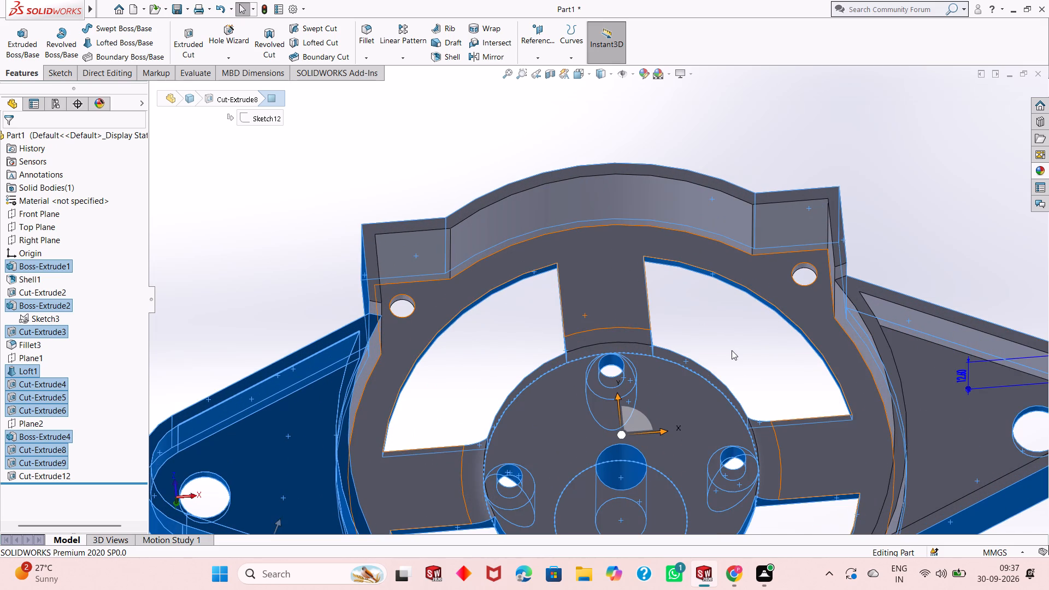
middle_drag(733, 355, 733, 274)
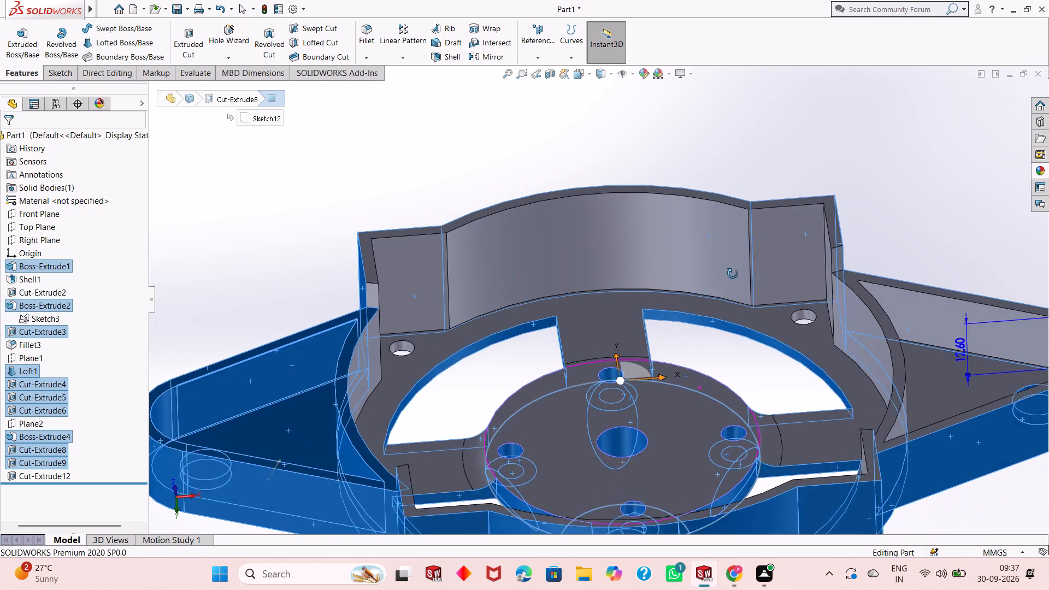
middle_drag(733, 274, 793, 271)
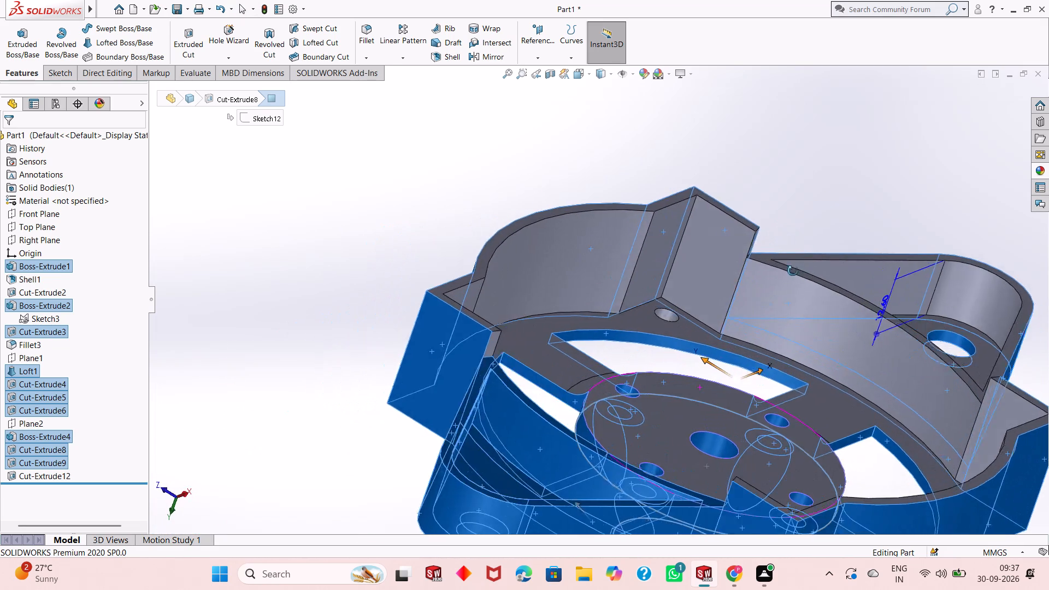
middle_drag(793, 271, 698, 339)
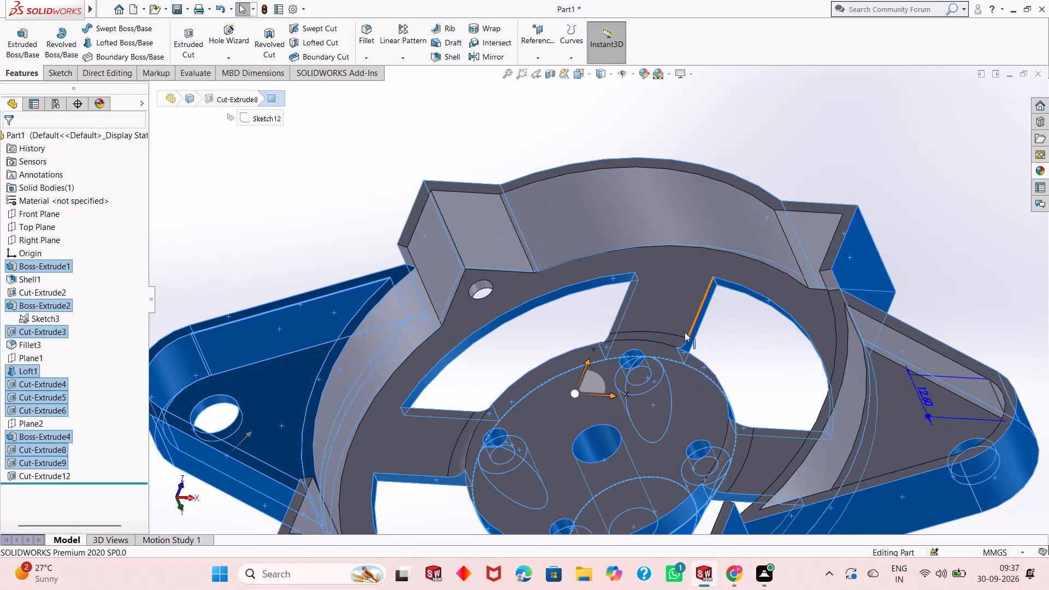
Add the inner ring wall beside the -X ear, the adjoining +Z-side lug's two inner walls and the curved inner rim wall next to it.
scroll(517, 335, up, 3)
middle_drag(537, 333, 528, 351)
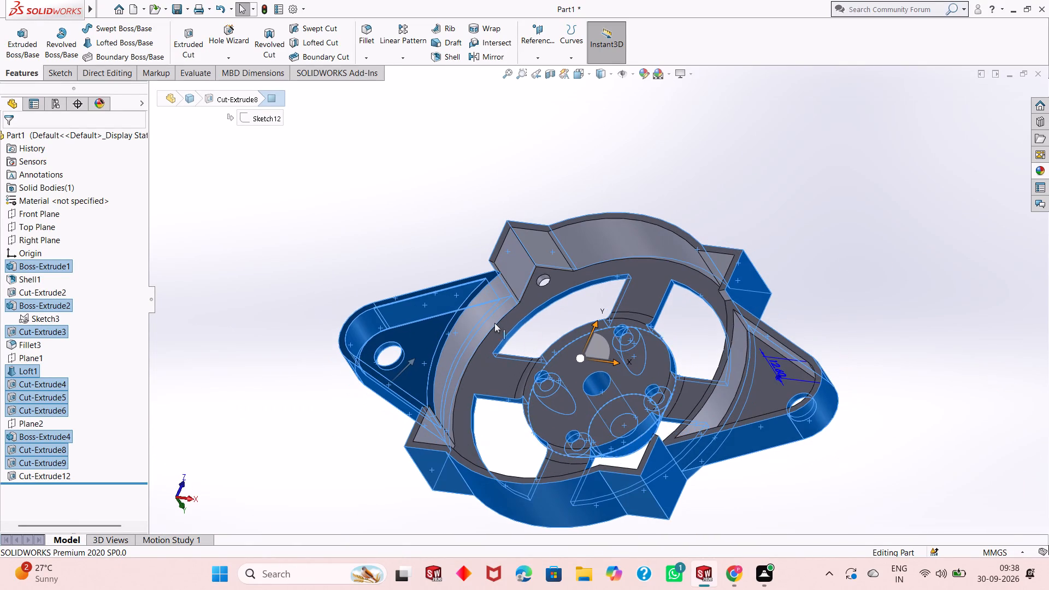
scroll(494, 323, down, 3)
ctrl+click(468, 317)
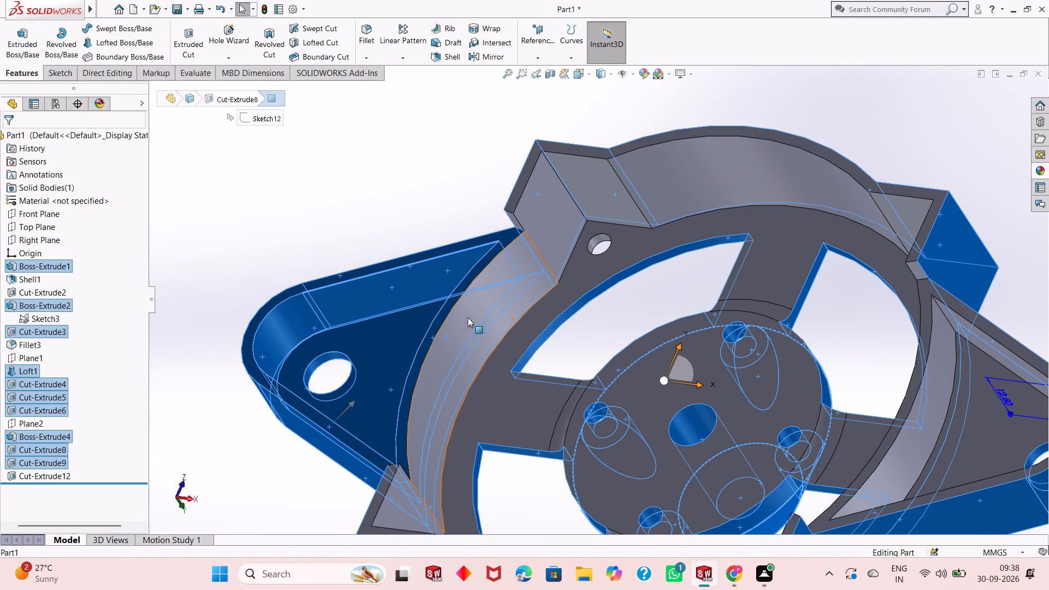
ctrl+click(551, 231)
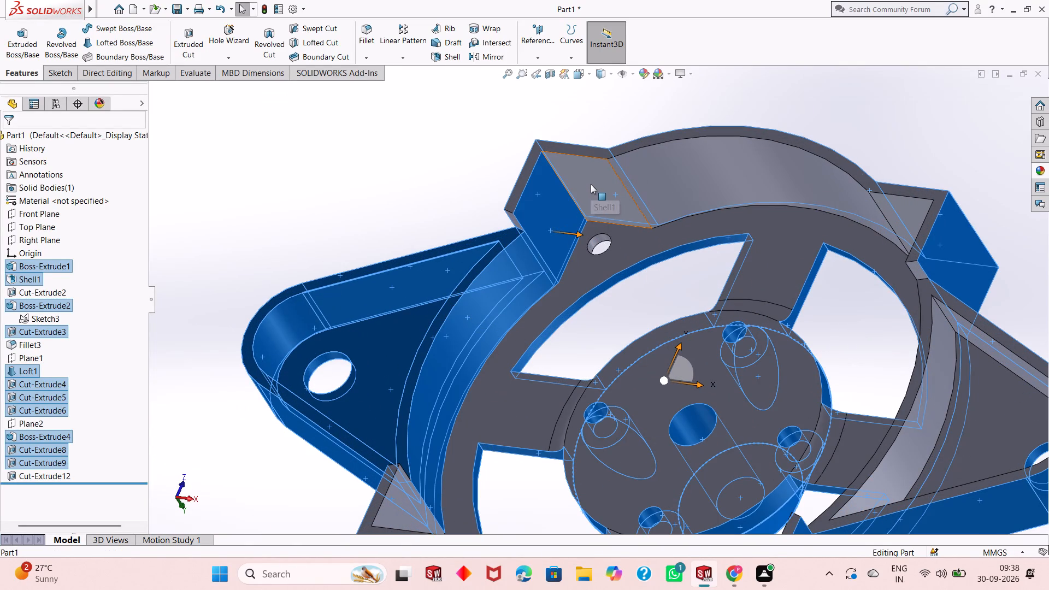
ctrl+click(591, 184)
ctrl+click(701, 162)
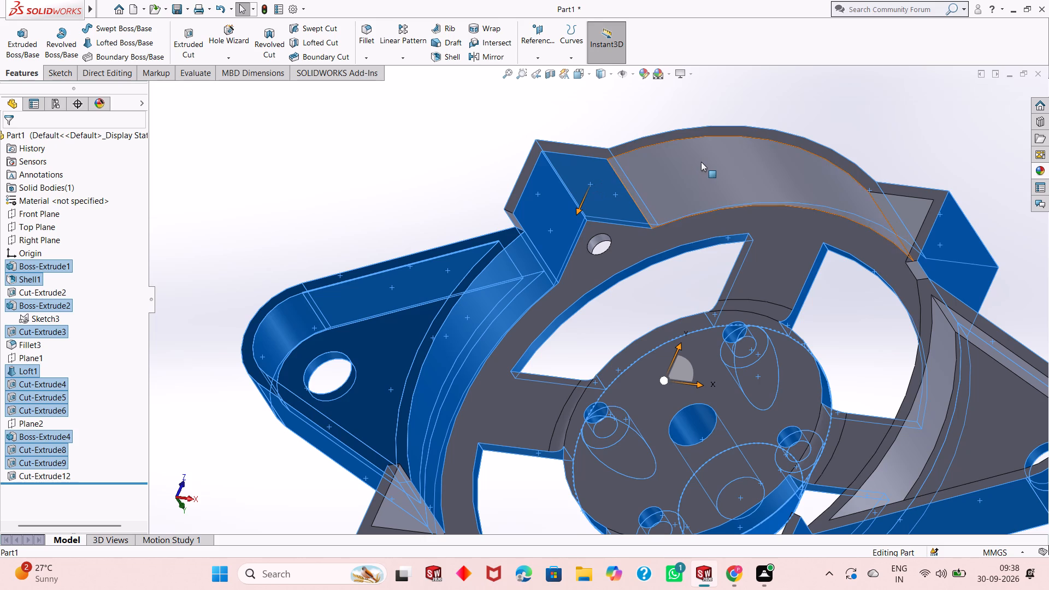
Add the +X, +Z-side lug's two inner walls and the inner ring wall beside the +X ear to the selection.
scroll(796, 258, up, 2)
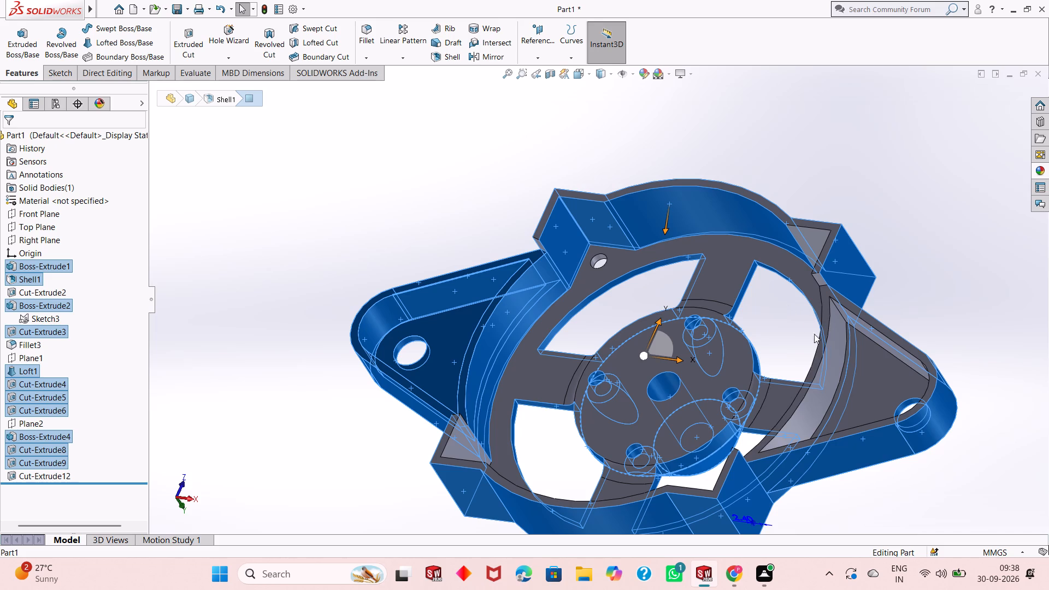
middle_drag(818, 186, 881, 154)
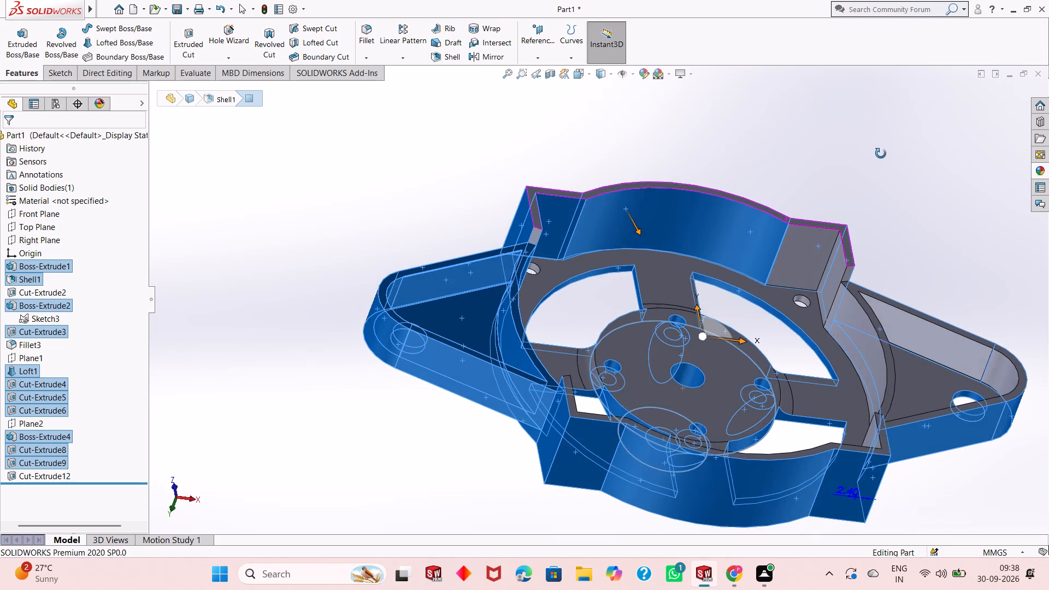
middle_drag(881, 154, 881, 153)
ctrl+click(804, 259)
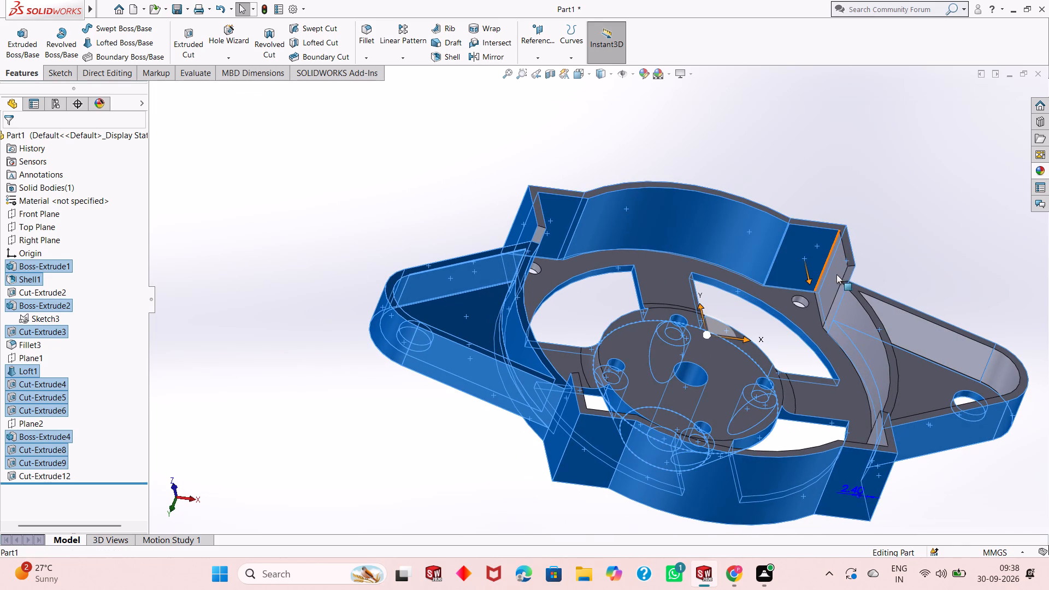
ctrl+click(836, 274)
ctrl+click(856, 320)
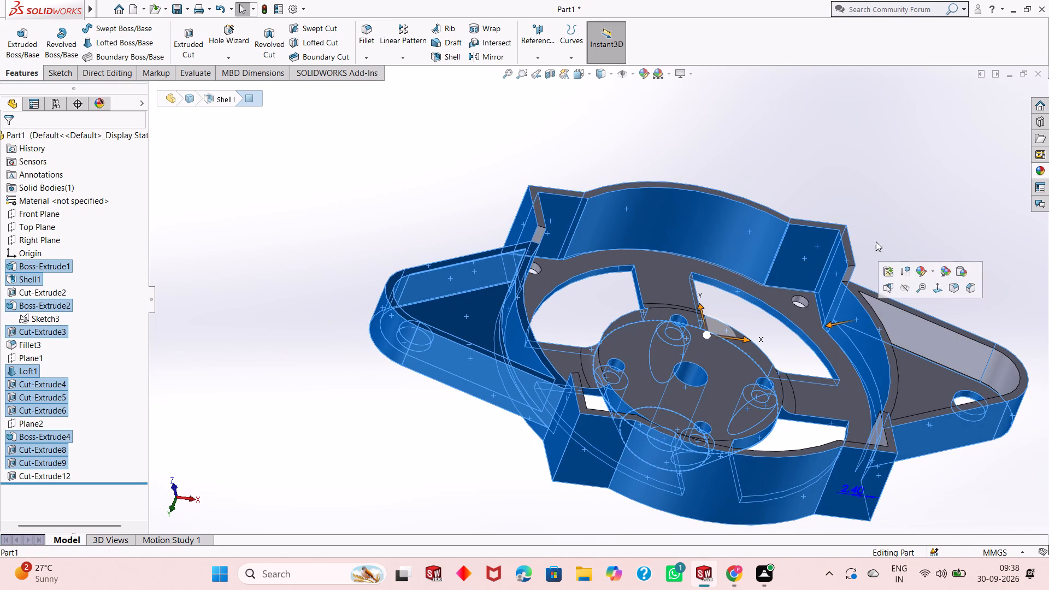
Add the curved inner rim wall on the -Z side and both inner walls of each -Z-side lug to the selection.
middle_drag(866, 206, 844, 308)
scroll(759, 312, up, 4)
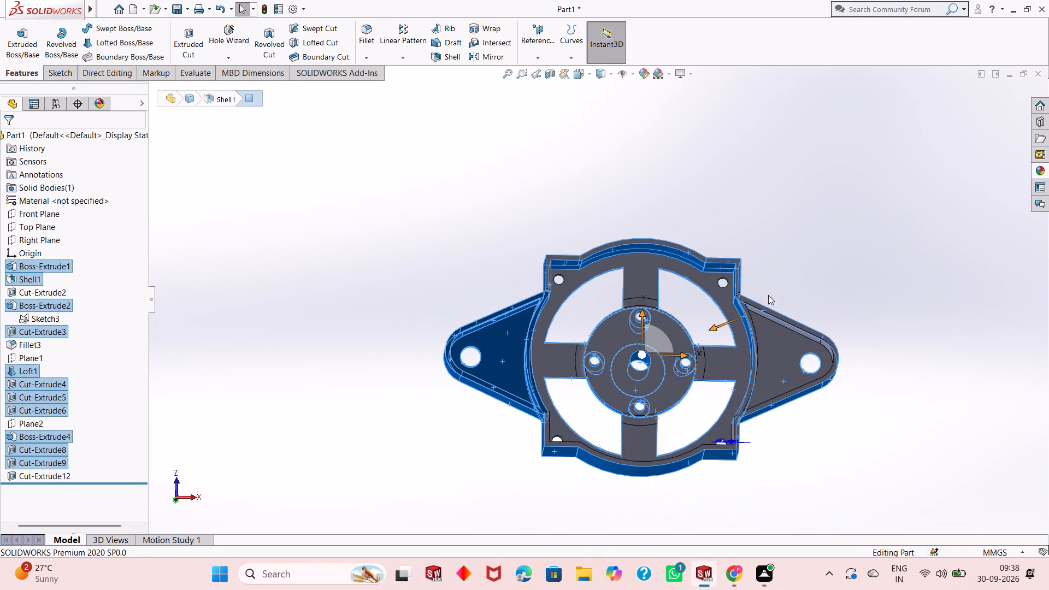
middle_drag(739, 409, 719, 447)
scroll(539, 458, down, 3)
scroll(629, 428, down, 2)
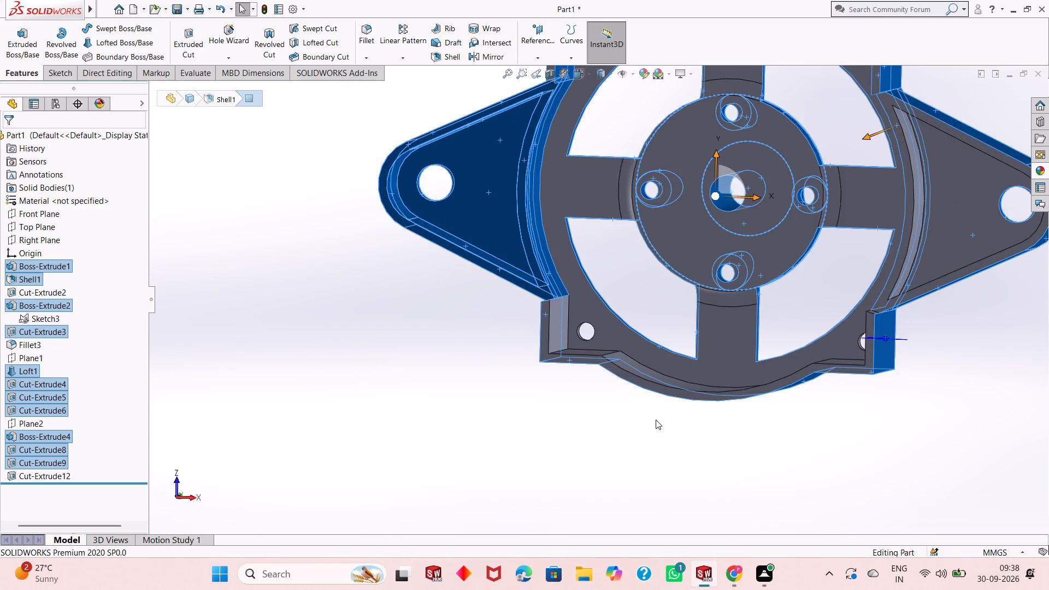
middle_drag(656, 420, 626, 468)
ctrl+click(650, 351)
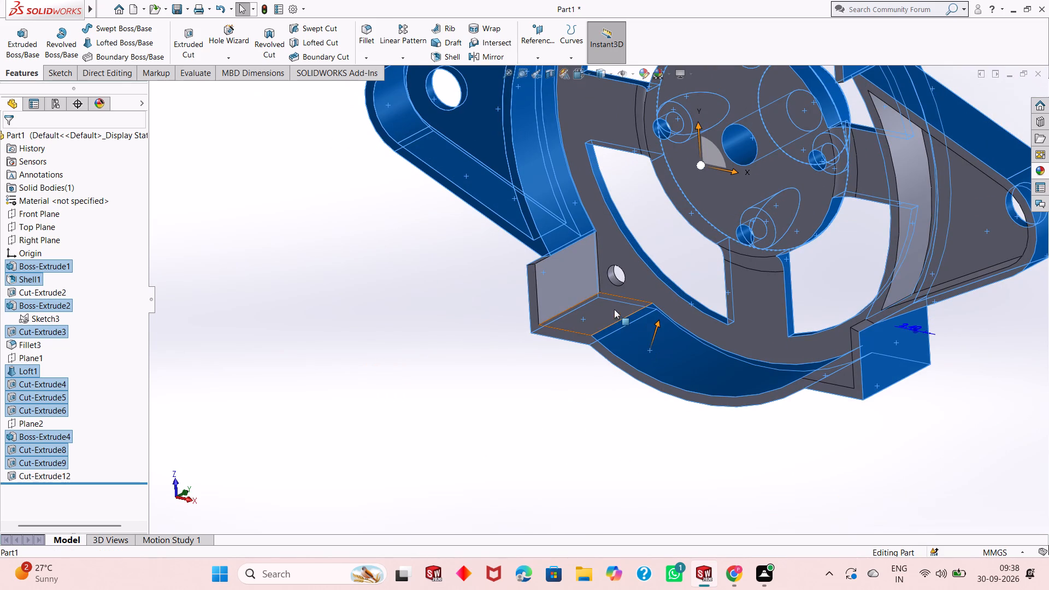
ctrl+click(614, 309)
ctrl+click(575, 265)
middle_drag(601, 435, 619, 430)
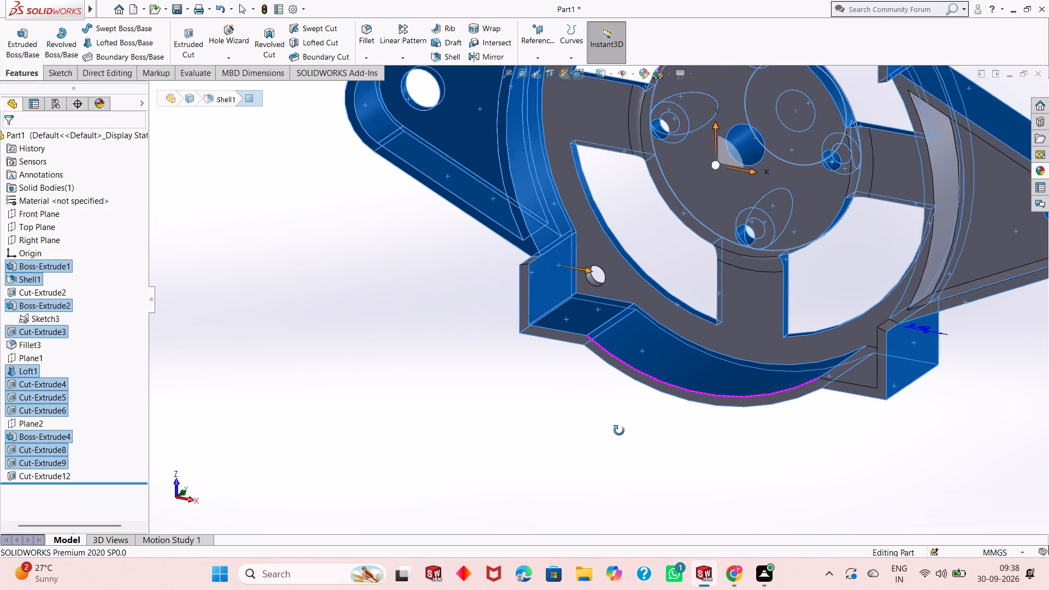
middle_drag(619, 430, 682, 449)
ctrl+click(840, 361)
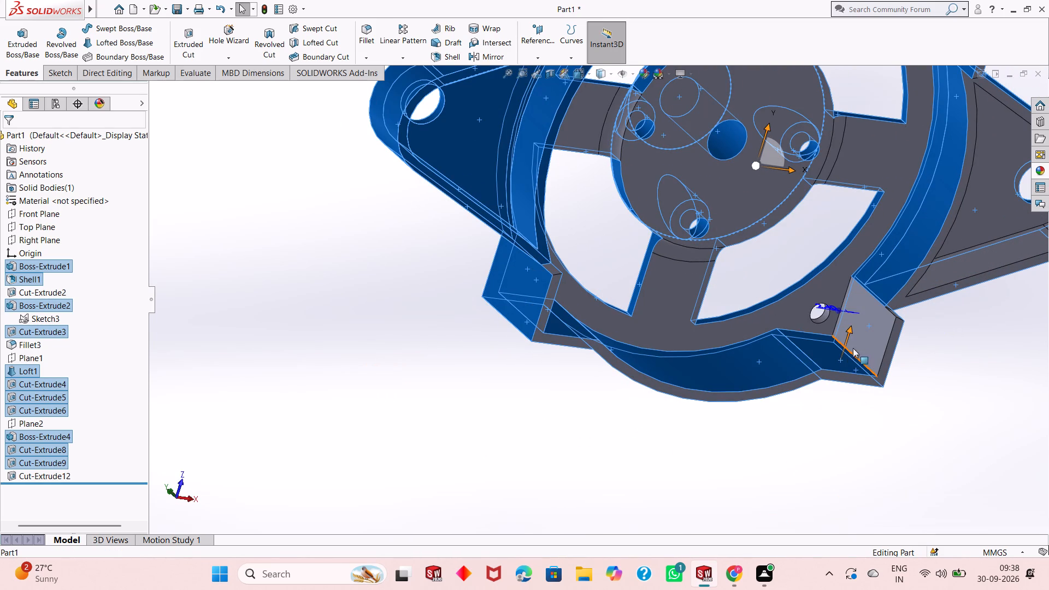
ctrl+click(876, 341)
Add the spoked ring's recessed back face and the central hub disc's back face to the selection.
ctrl+click(781, 314)
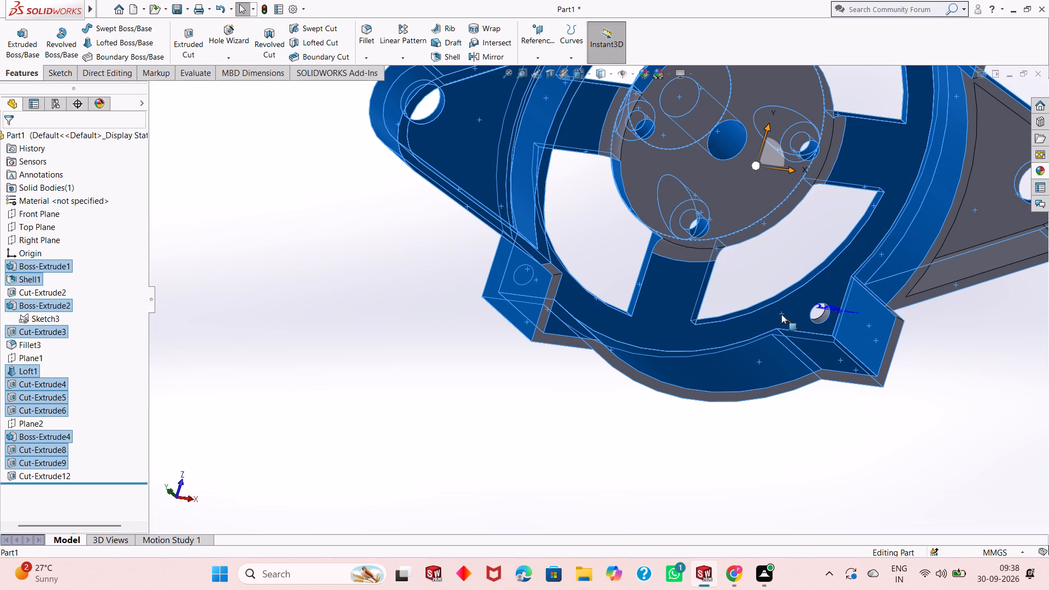
scroll(758, 262, up, 2)
middle_drag(776, 253, 756, 195)
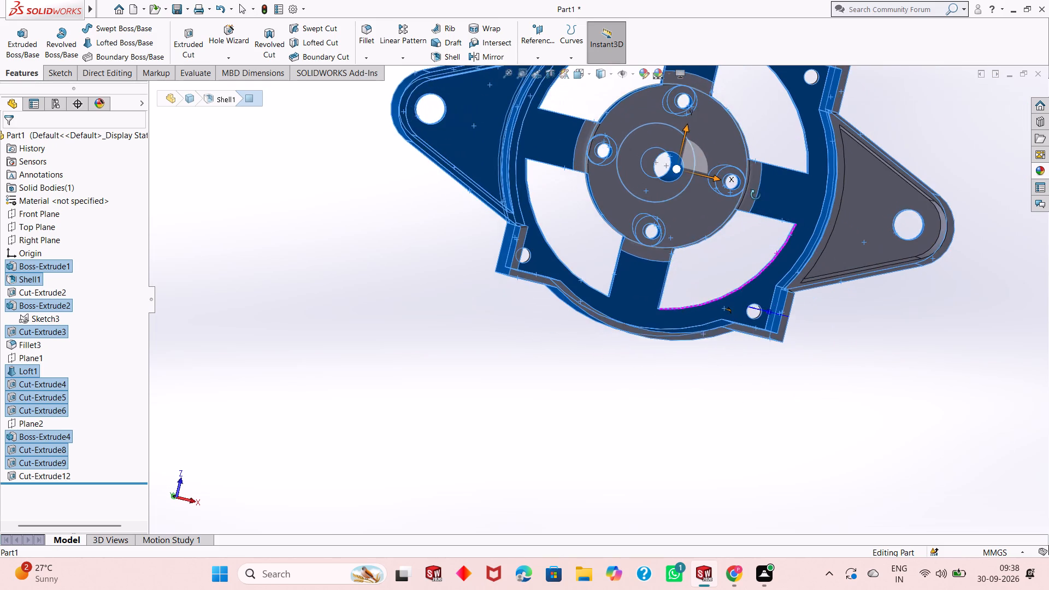
middle_drag(756, 195, 755, 193)
scroll(711, 165, down, 3)
middle_drag(749, 348, 744, 247)
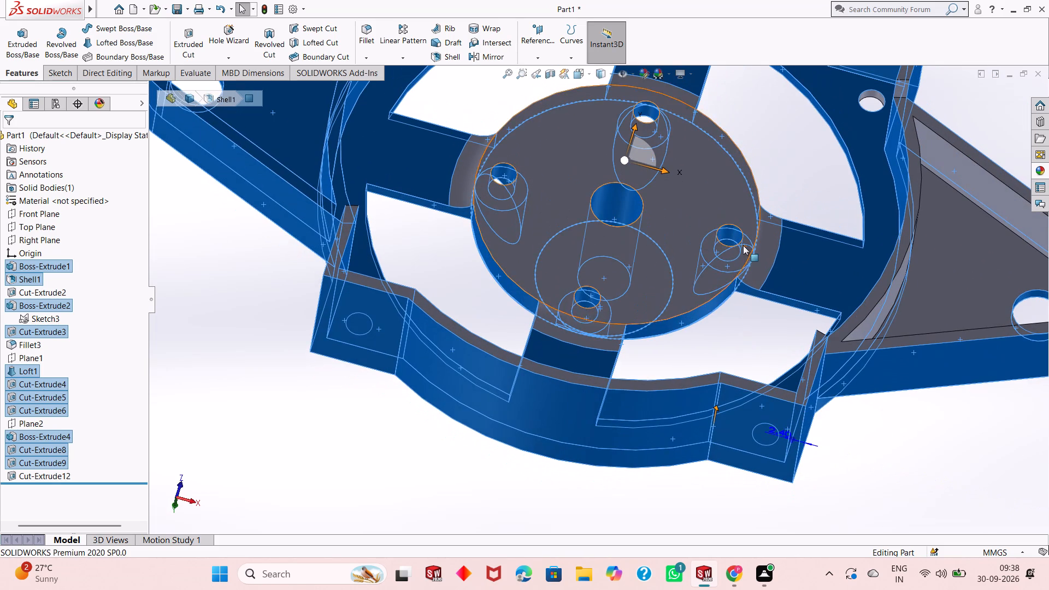
ctrl+click(704, 179)
Add the fillet faces where all four spokes meet the central hub disc to the selection.
ctrl+click(774, 237)
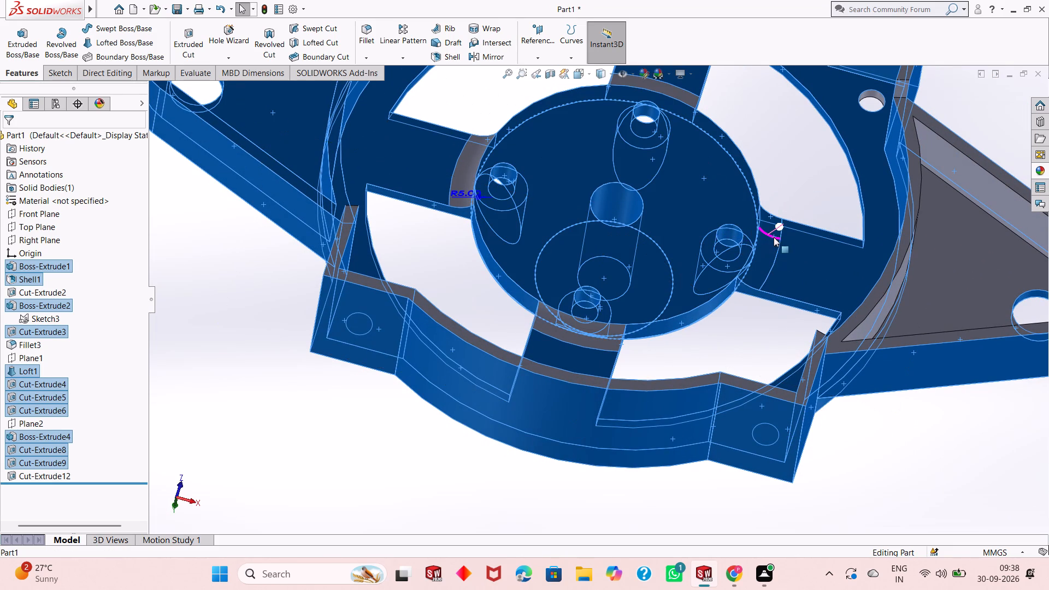
scroll(602, 330, down, 3)
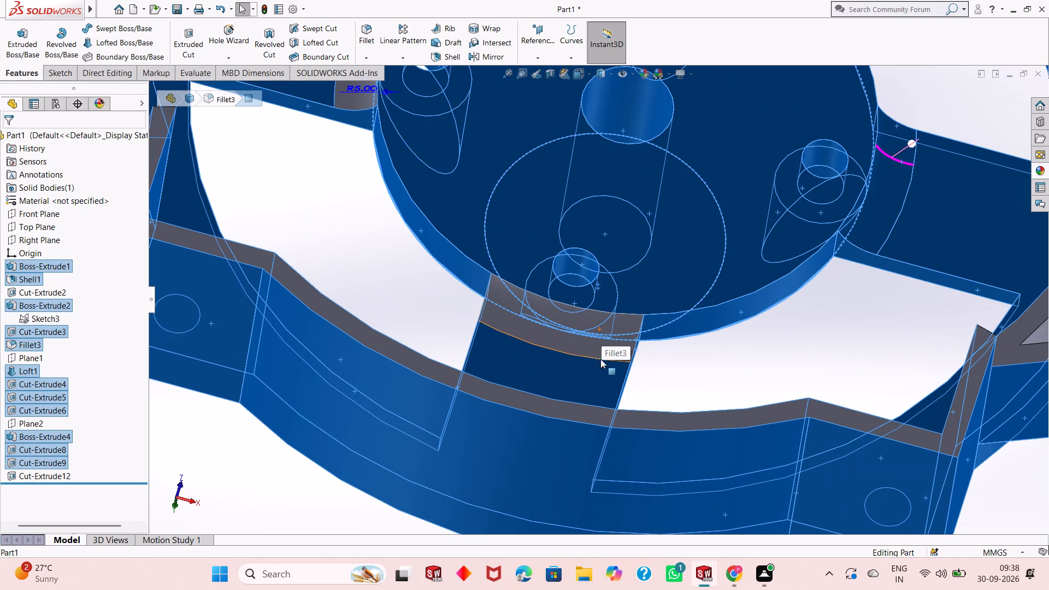
ctrl+click(568, 340)
scroll(660, 356, up, 4)
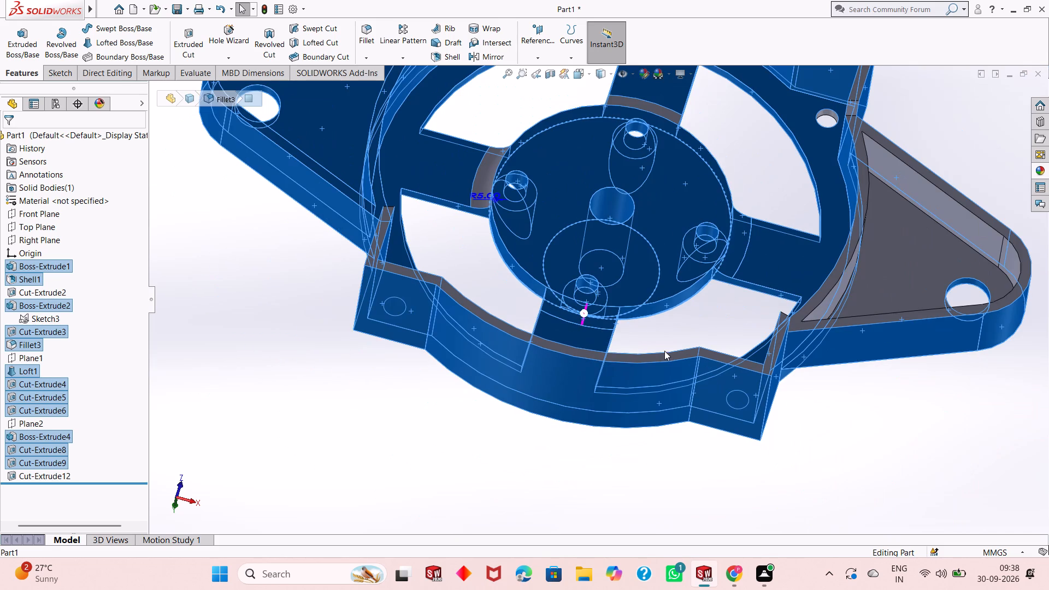
scroll(534, 111, down, 3)
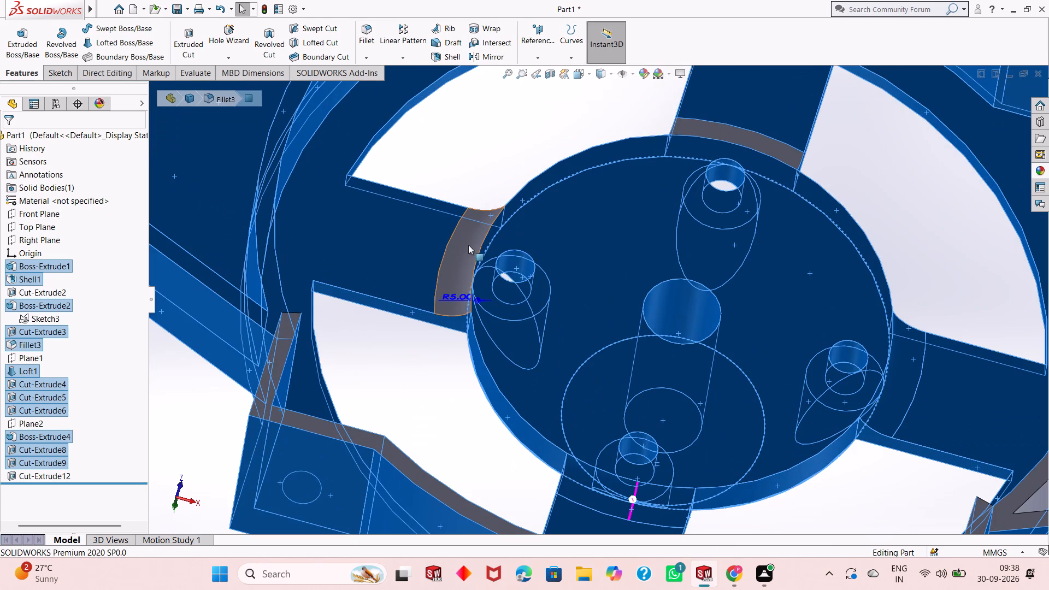
ctrl+click(468, 245)
ctrl+click(780, 149)
Add the +X ear's narrow back edge face to the selection.
scroll(663, 294, up, 1)
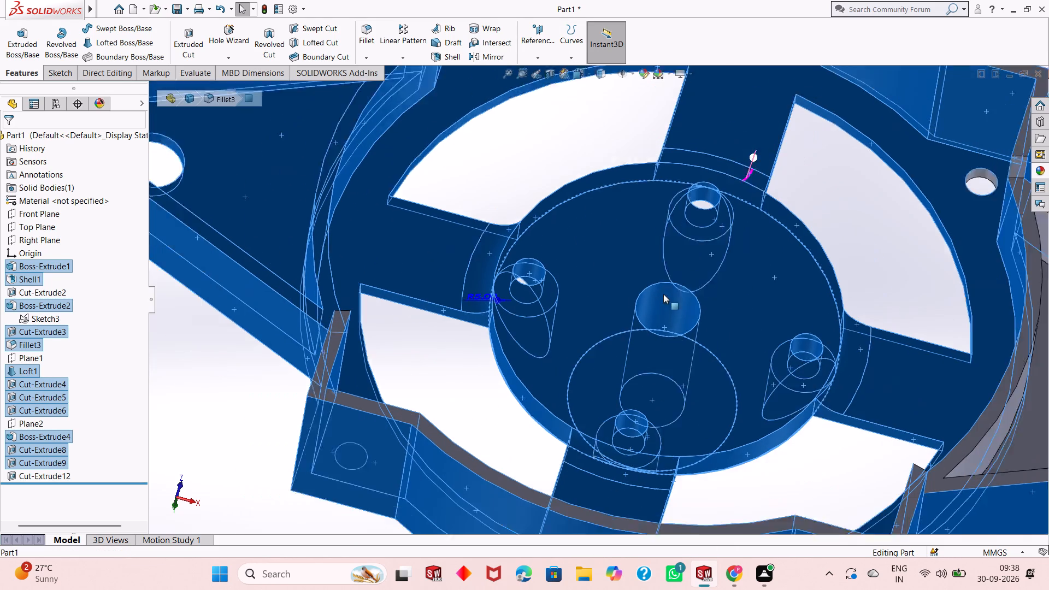
scroll(663, 294, up, 3)
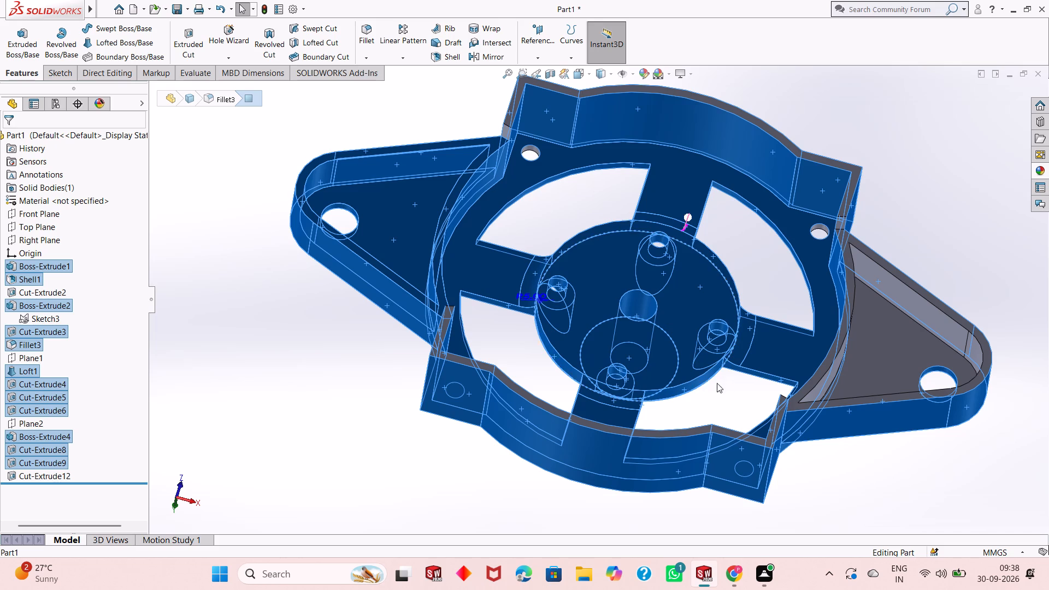
middle_drag(753, 263, 758, 271)
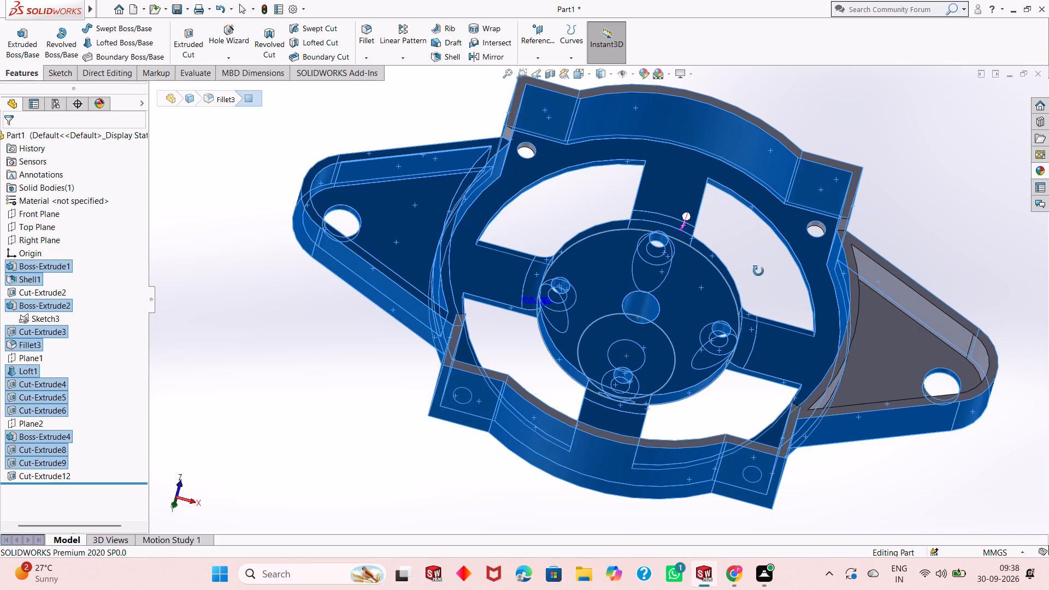
middle_drag(758, 271, 755, 298)
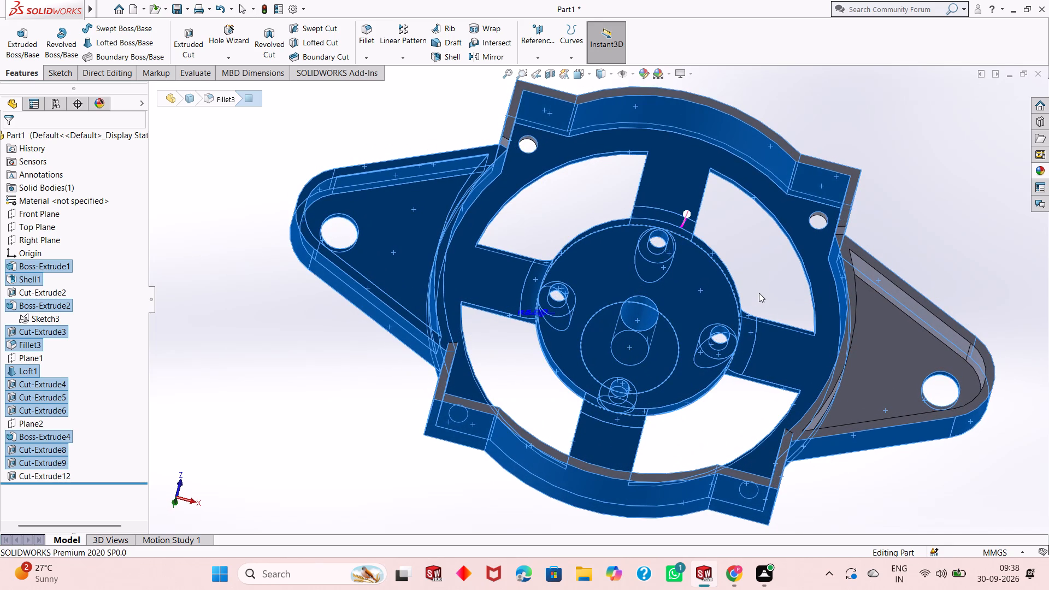
scroll(968, 208, down, 3)
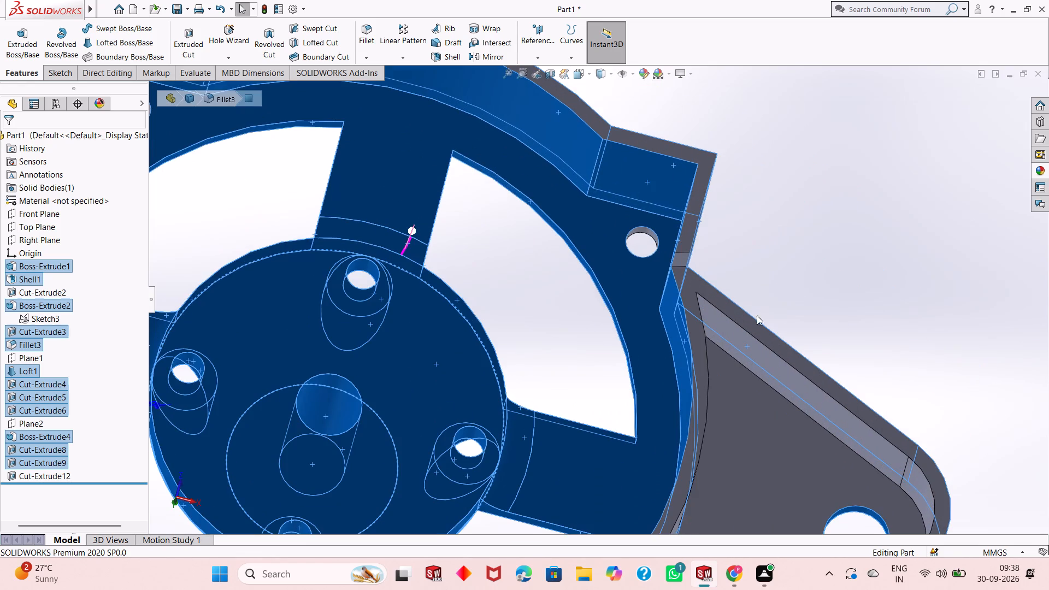
scroll(722, 315, up, 2)
scroll(620, 365, up, 1)
scroll(628, 422, down, 2)
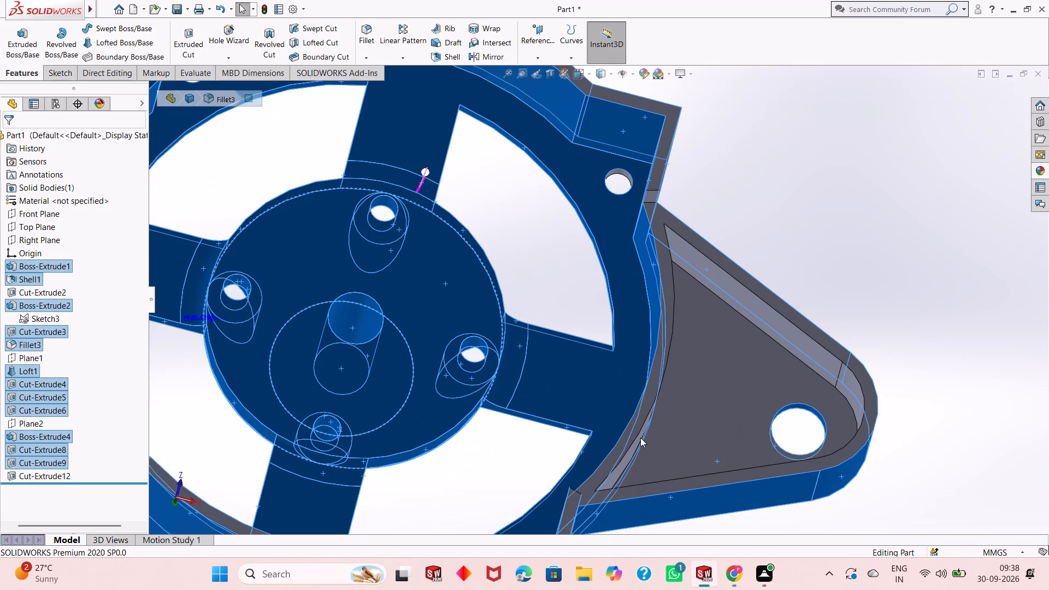
ctrl+click(648, 392)
Add the curved recess wall along the ring inside the +X ear to the selection.
scroll(756, 376, up, 4)
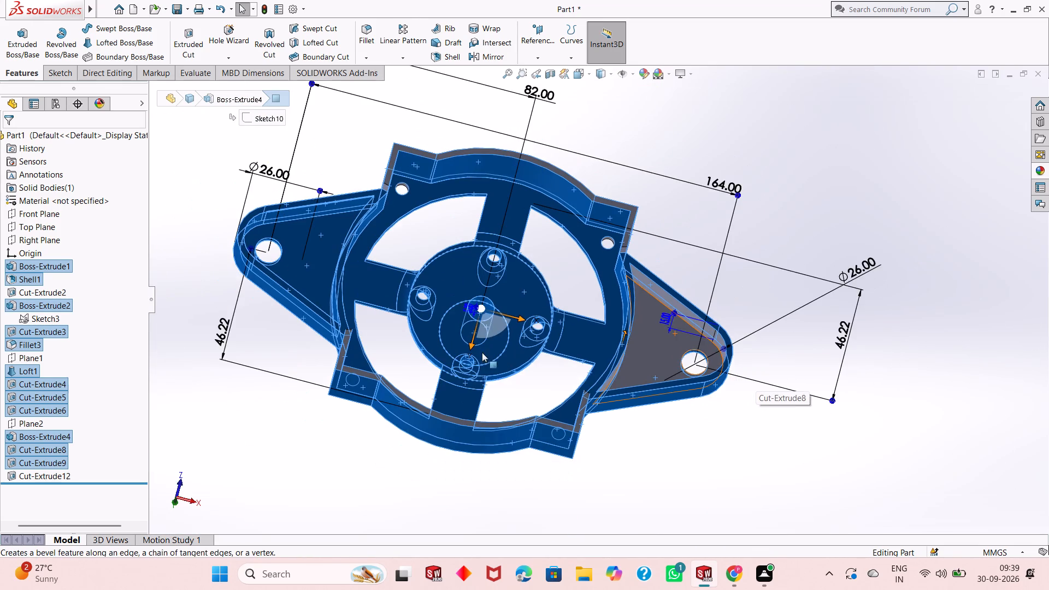
scroll(399, 274, down, 1)
middle_drag(602, 284, 539, 363)
scroll(551, 352, down, 1)
scroll(537, 361, up, 1)
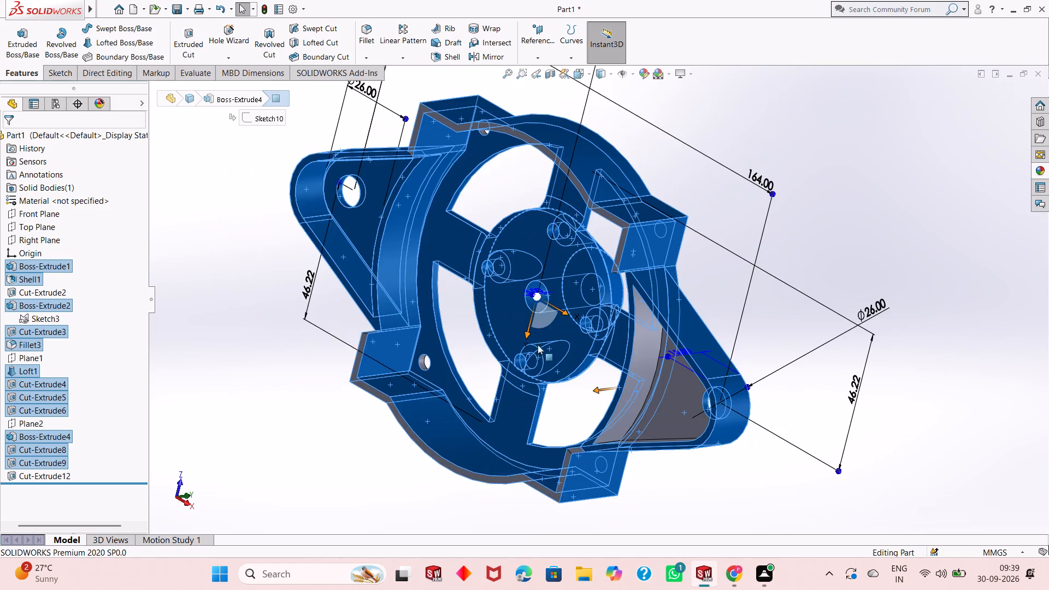
scroll(538, 345, up, 1)
scroll(437, 302, down, 2)
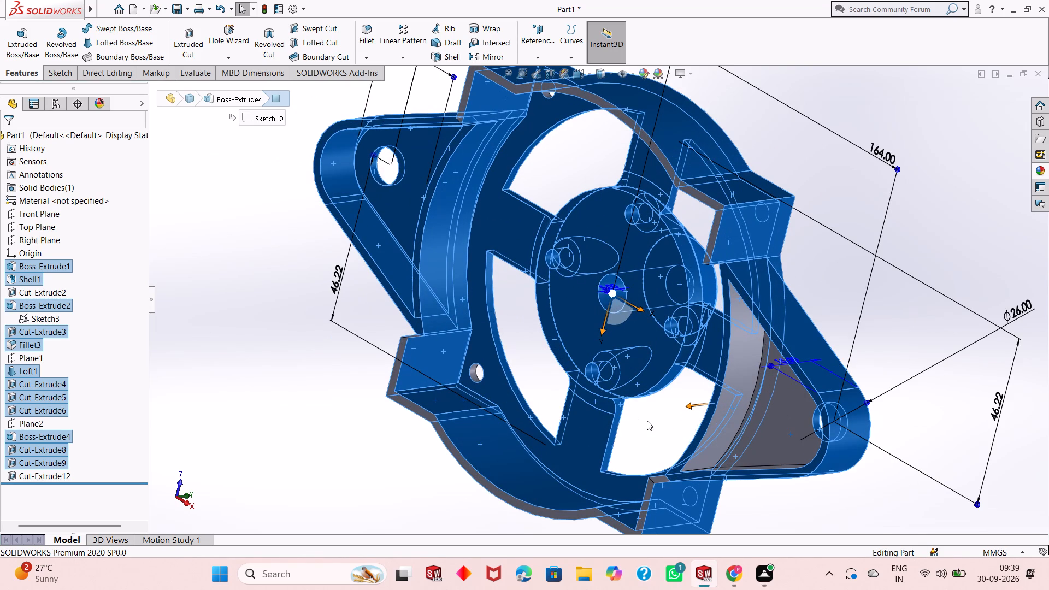
middle_drag(647, 422, 664, 383)
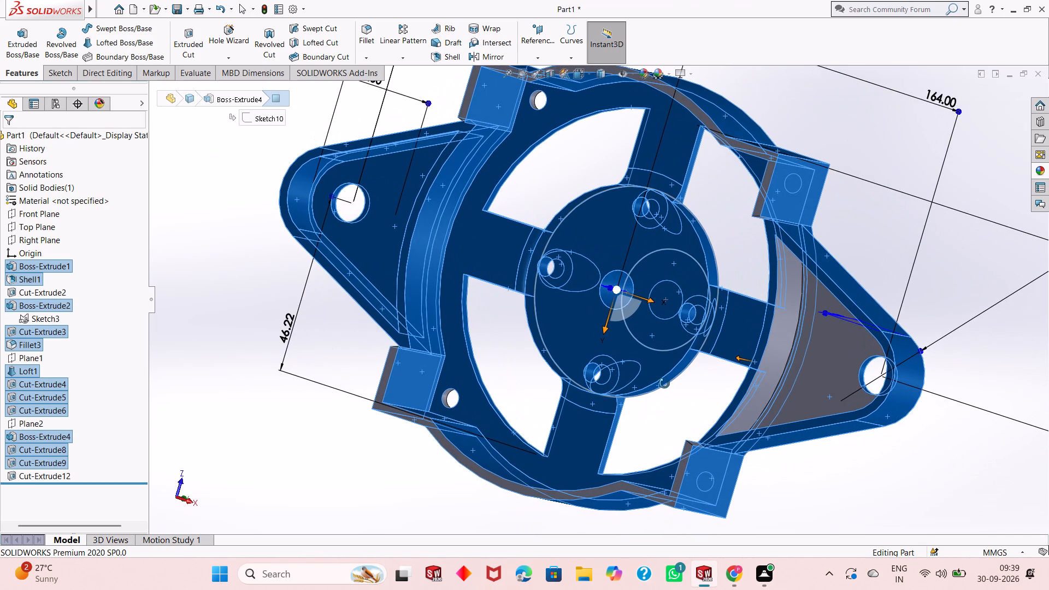
middle_drag(664, 383, 639, 391)
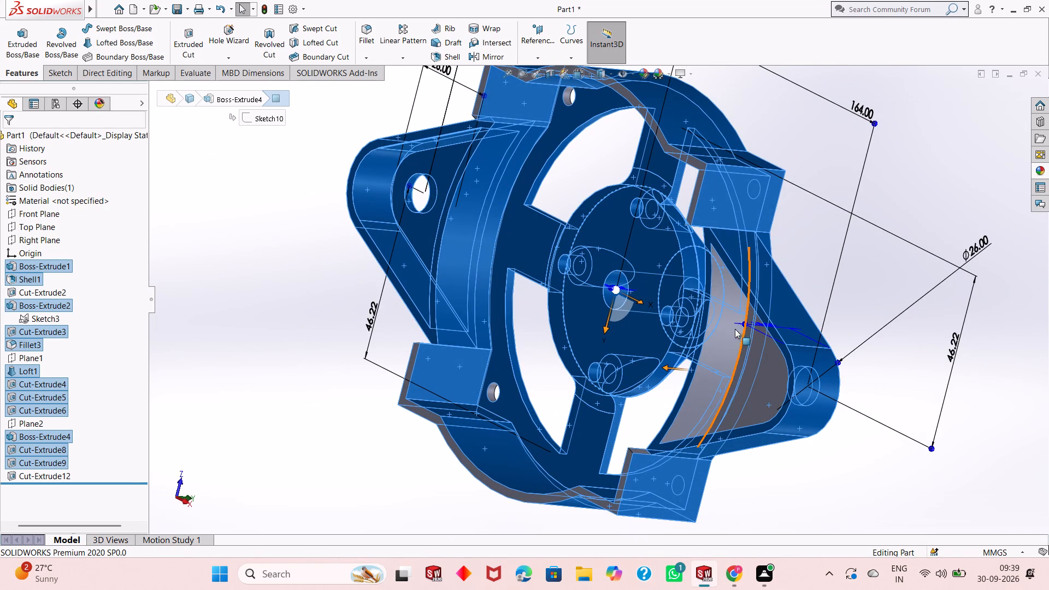
ctrl+click(731, 329)
Add both straight side walls and the rounded end wall inside the +X ear's back recess to the selection.
middle_drag(728, 337, 810, 226)
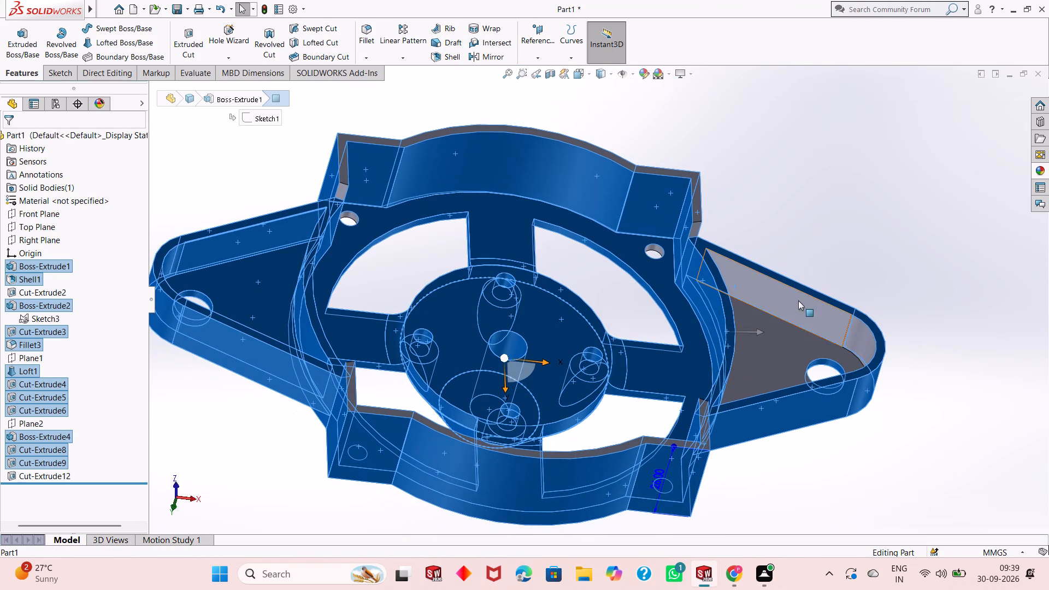
ctrl+click(798, 300)
ctrl+click(871, 337)
middle_drag(844, 303, 826, 454)
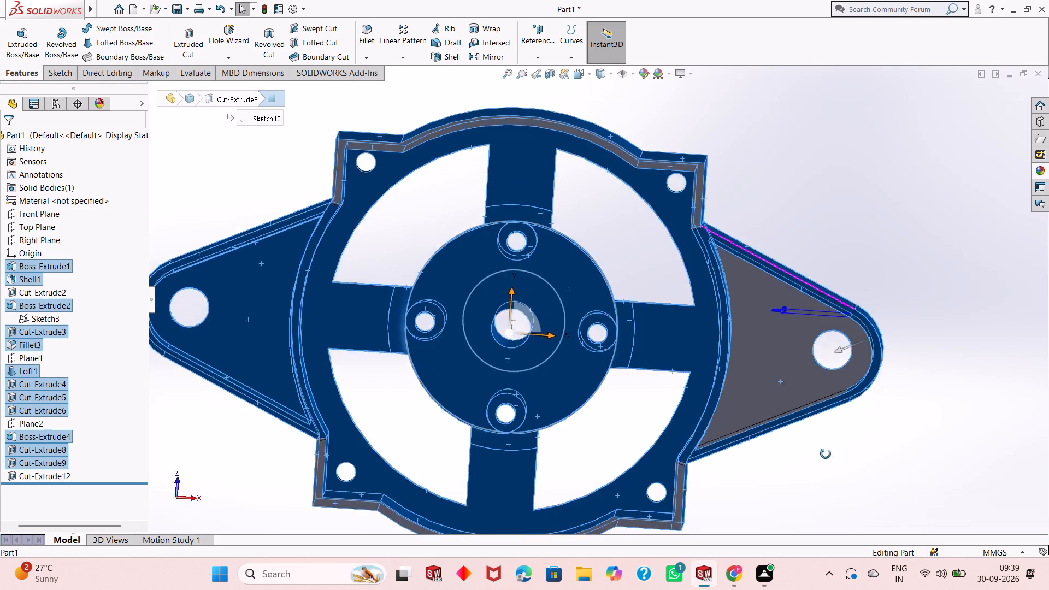
middle_drag(826, 454, 821, 527)
ctrl+click(804, 370)
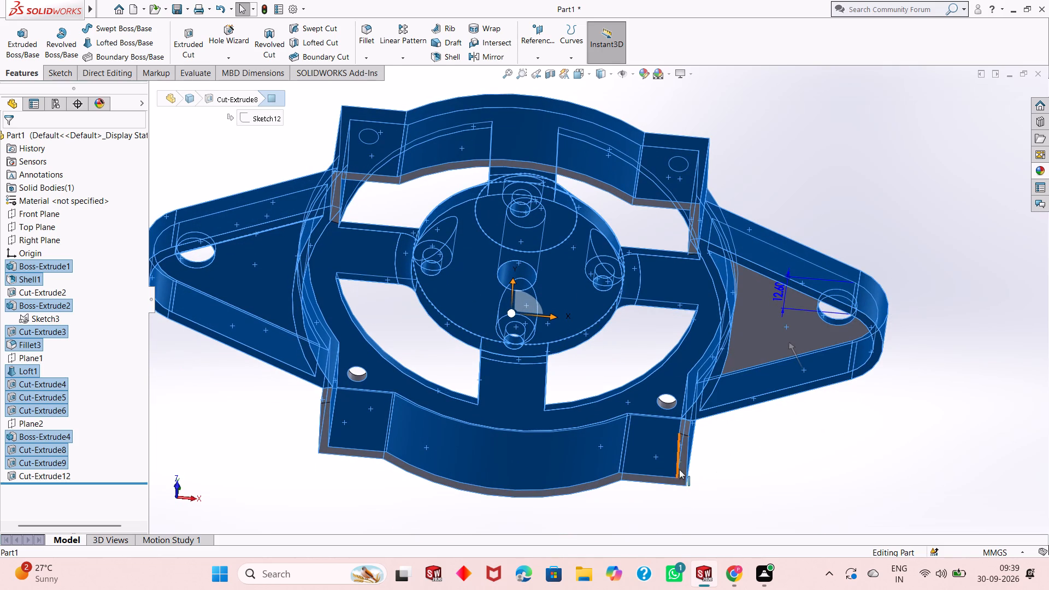
Examine the hollow back, lugs, rim and ears from several angles for faces still missing from the selection.
middle_drag(744, 485, 744, 454)
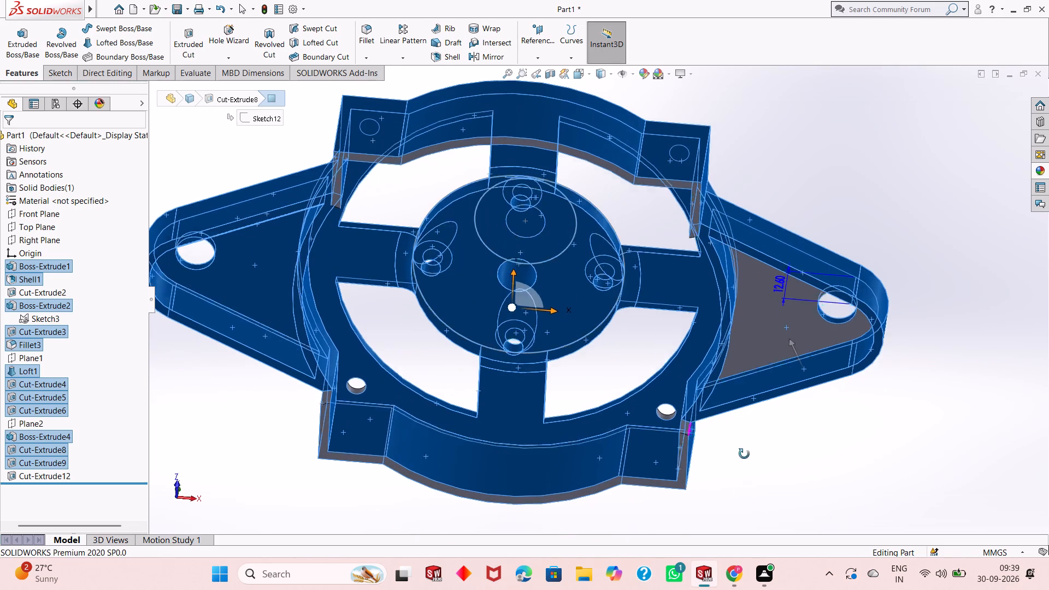
middle_drag(744, 454, 732, 494)
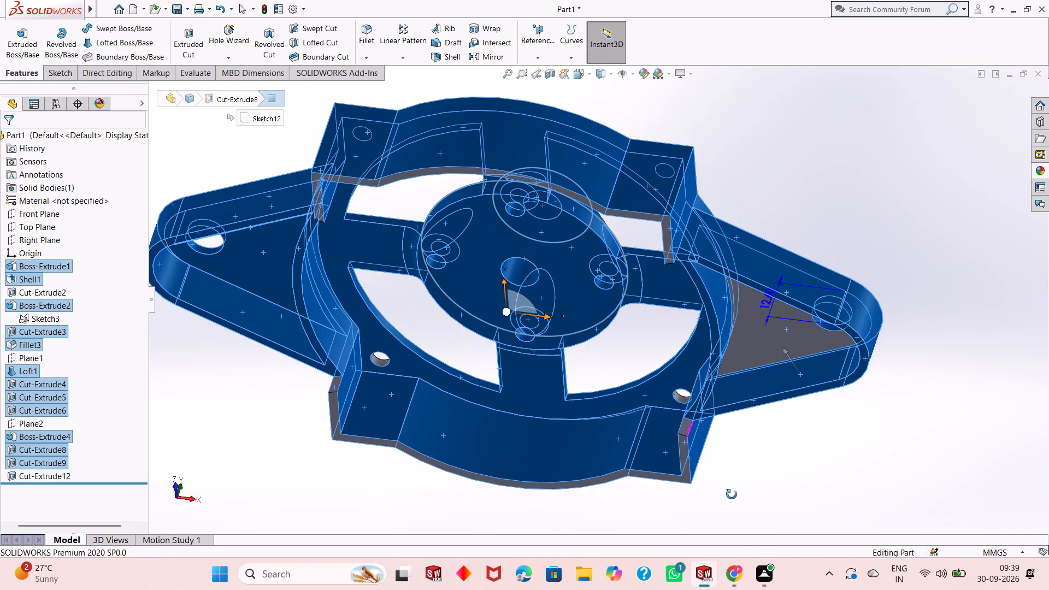
middle_drag(732, 494, 839, 381)
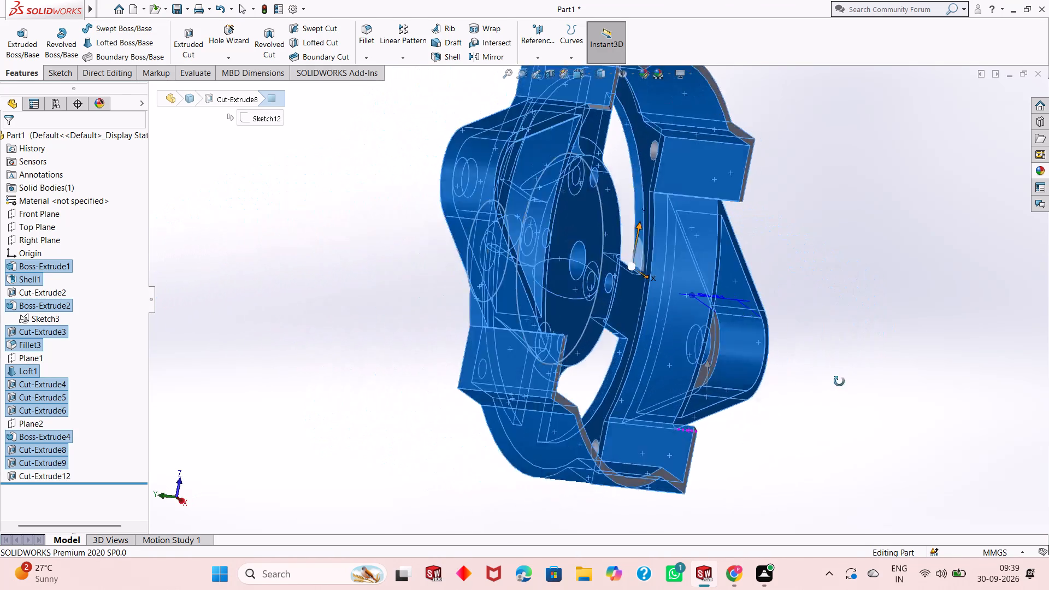
middle_drag(839, 381, 836, 397)
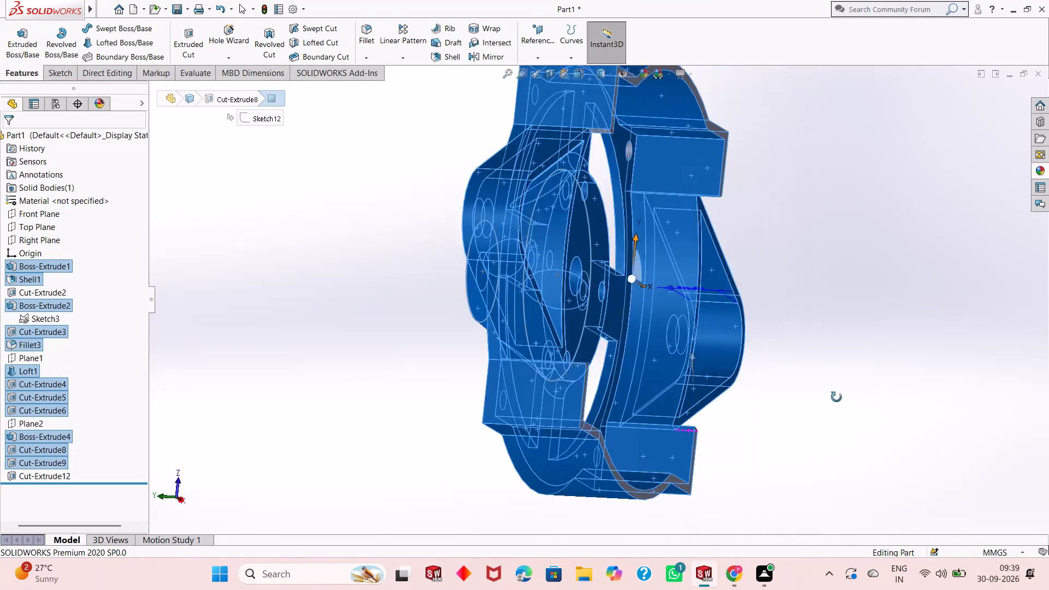
middle_drag(836, 397, 735, 393)
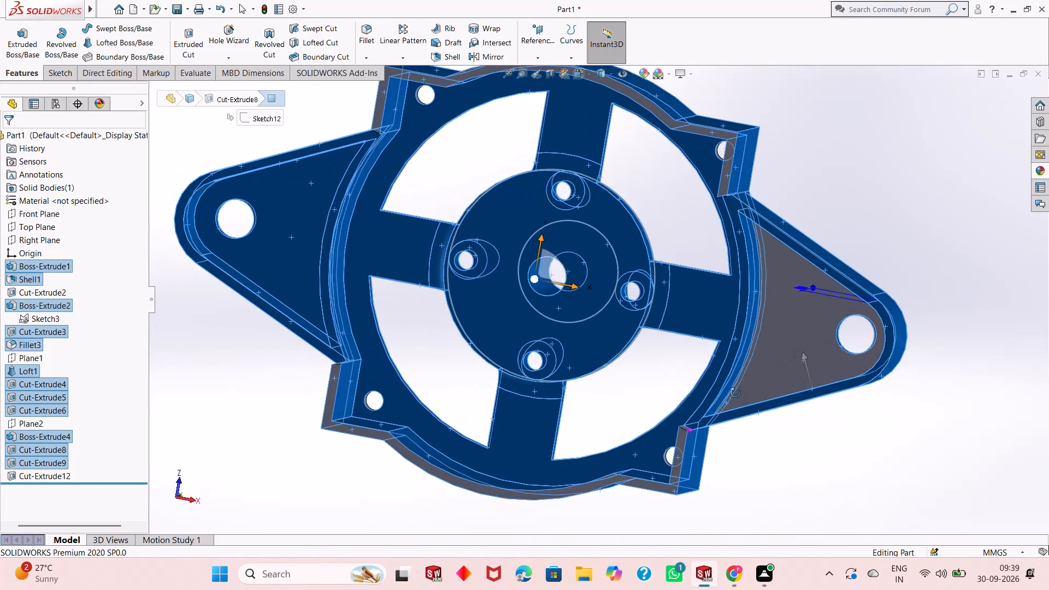
middle_drag(735, 393, 716, 381)
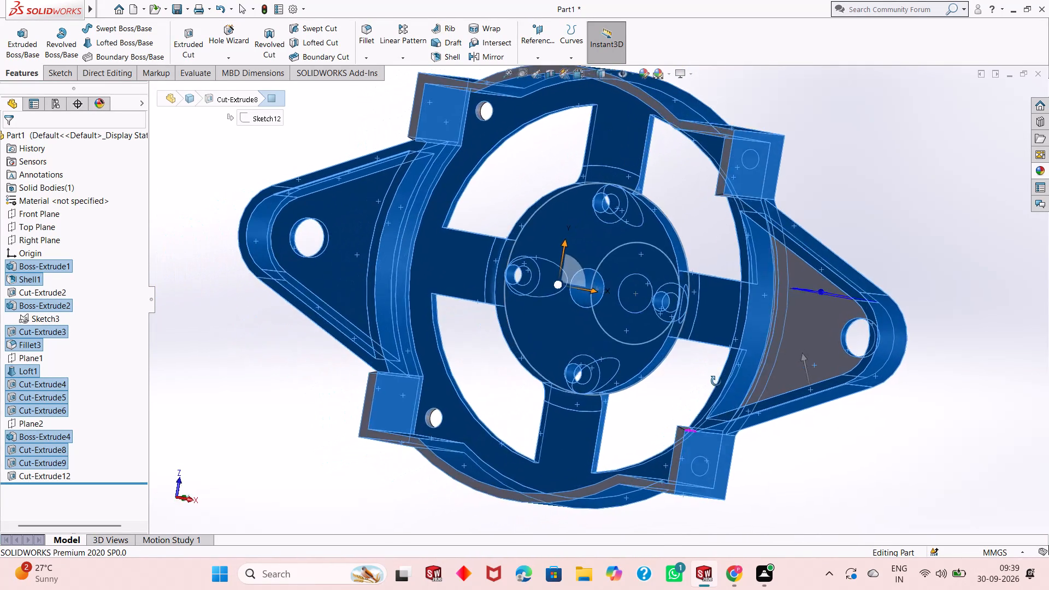
middle_drag(716, 381, 726, 411)
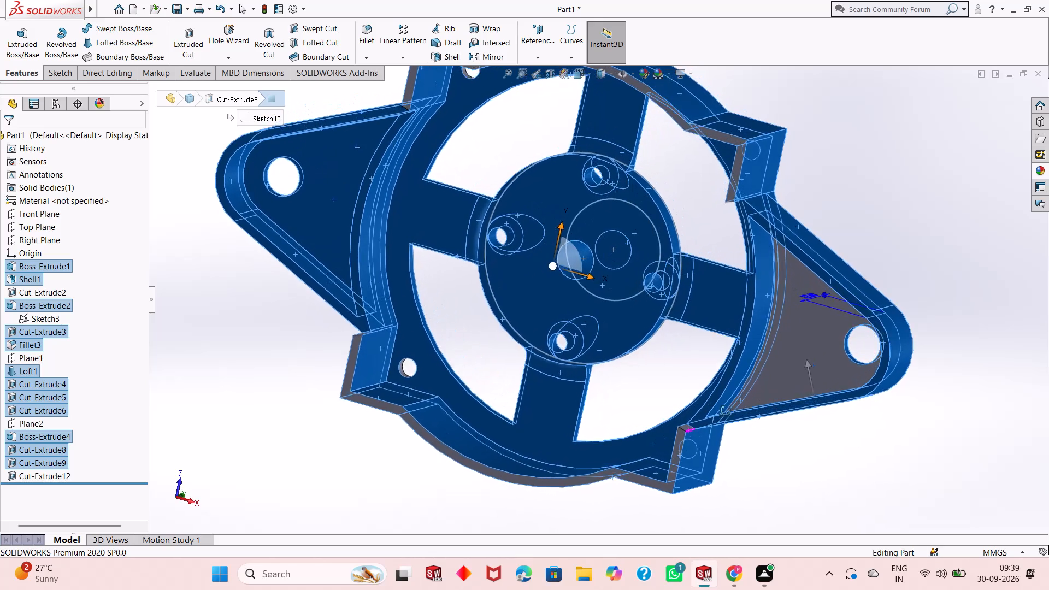
middle_drag(726, 411, 722, 406)
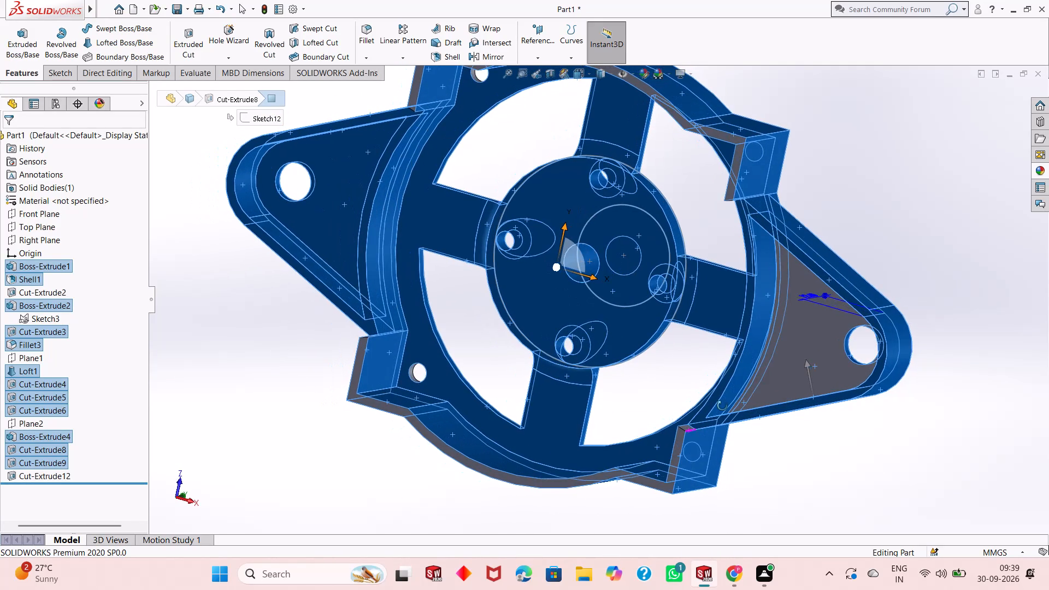
middle_drag(722, 406, 723, 405)
scroll(422, 380, down, 4)
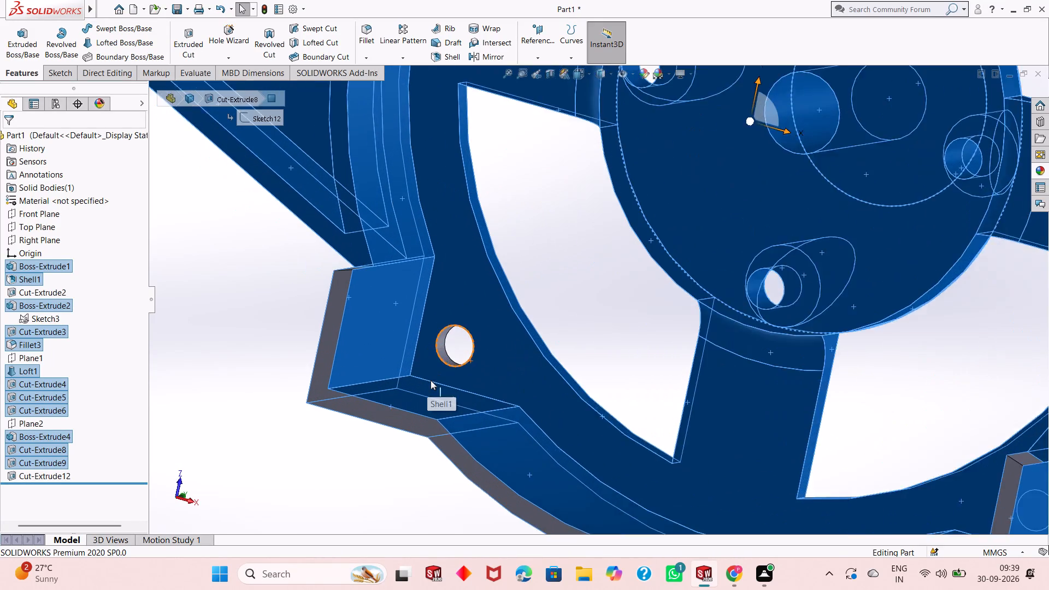
scroll(431, 380, down, 1)
scroll(697, 353, up, 5)
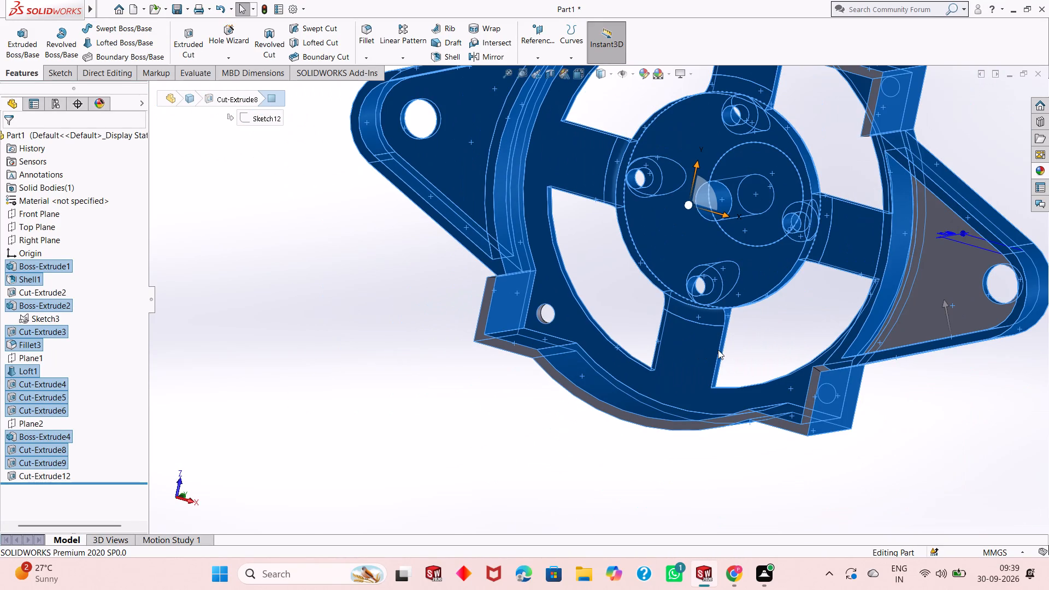
key(ctrl+8)
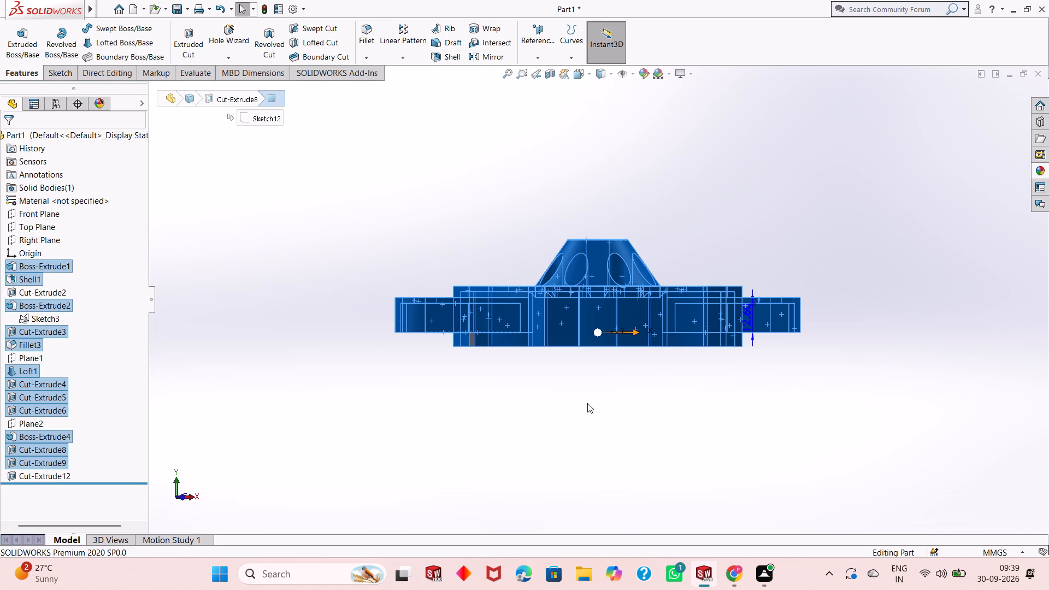
middle_drag(587, 403, 573, 211)
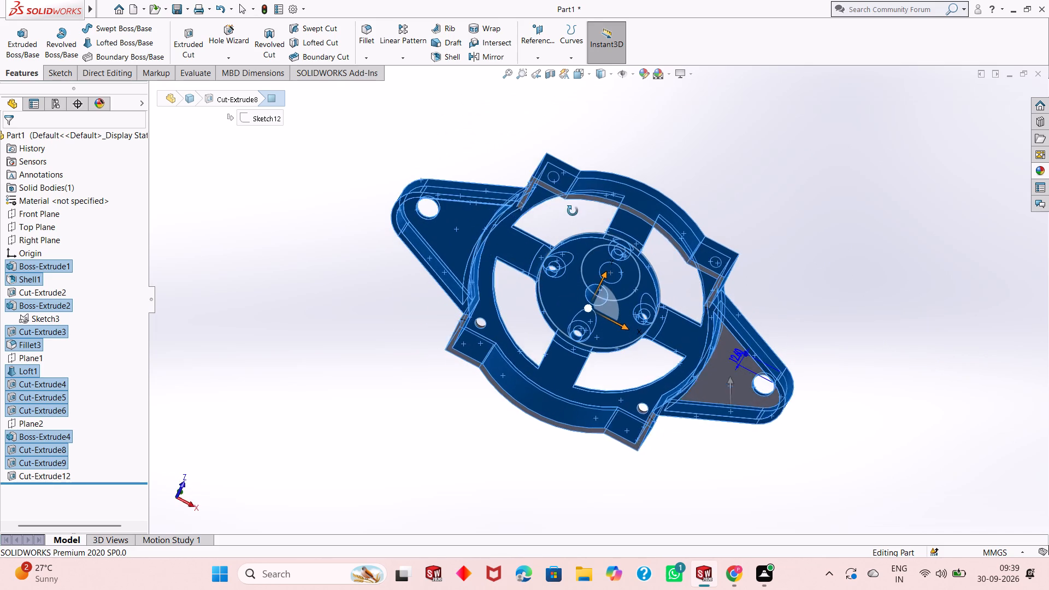
middle_drag(573, 211, 596, 145)
middle_drag(847, 305, 812, 292)
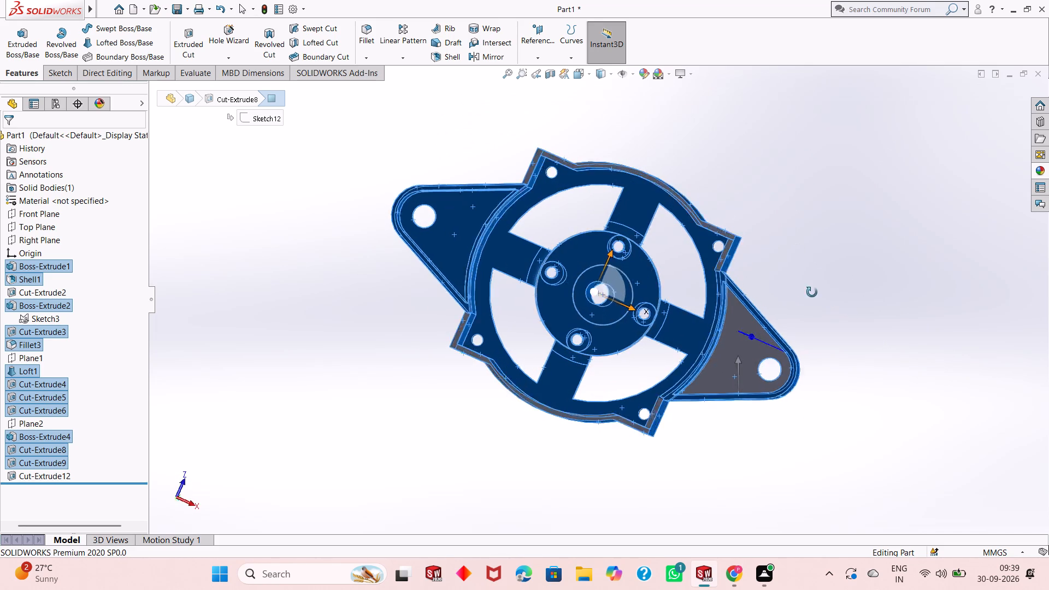
middle_drag(812, 292, 840, 333)
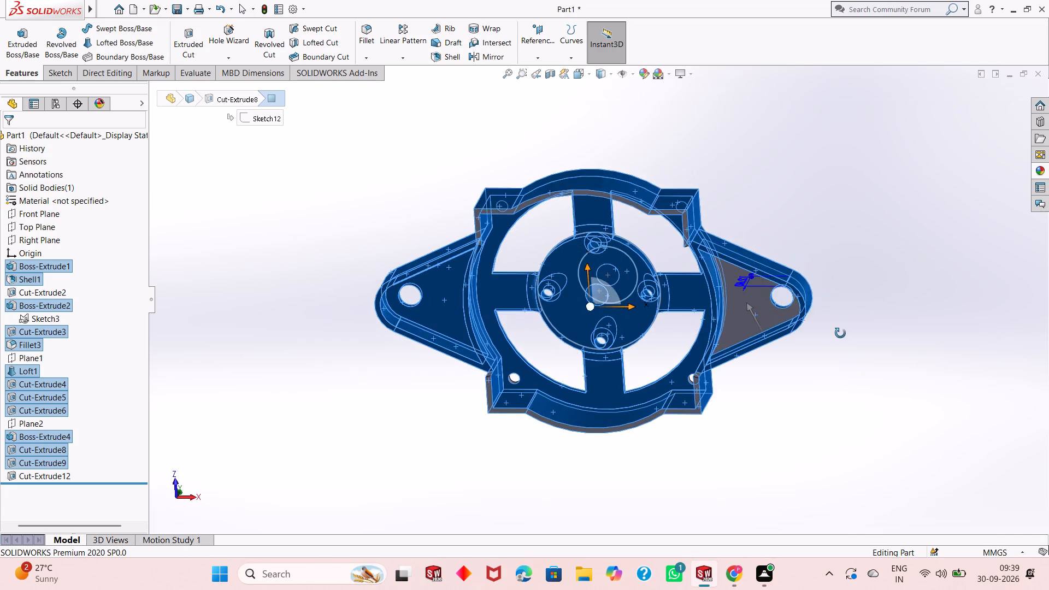
middle_drag(840, 333, 869, 332)
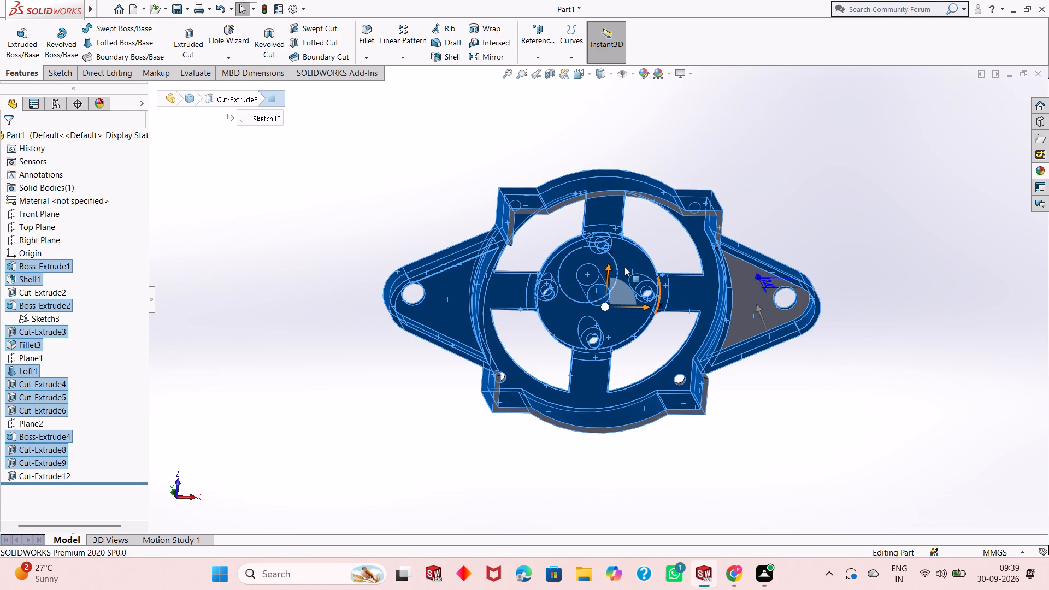
scroll(596, 254, down, 2)
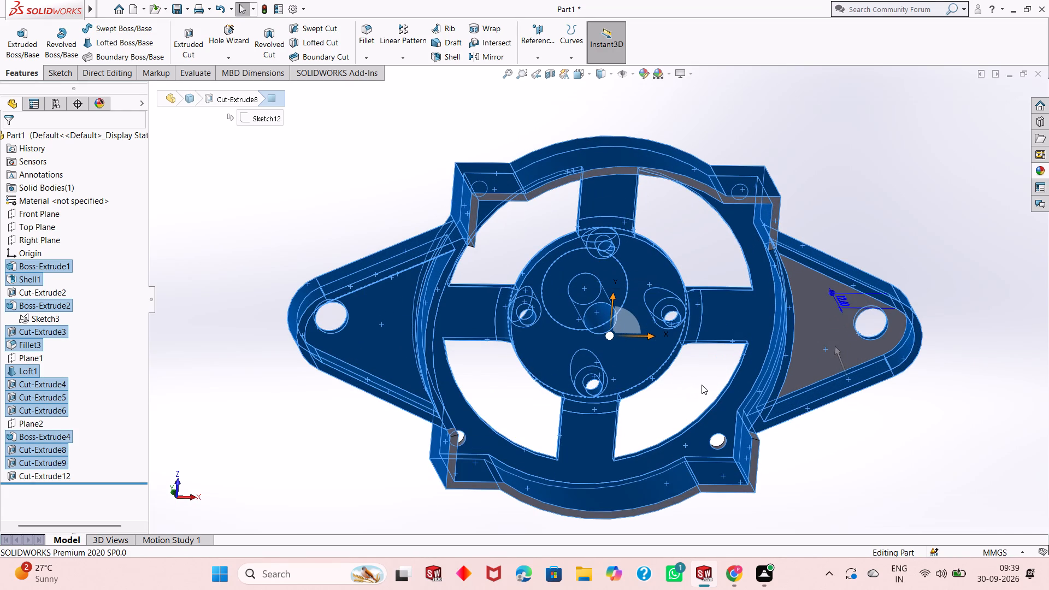
middle_drag(686, 390, 695, 436)
scroll(686, 392, down, 1)
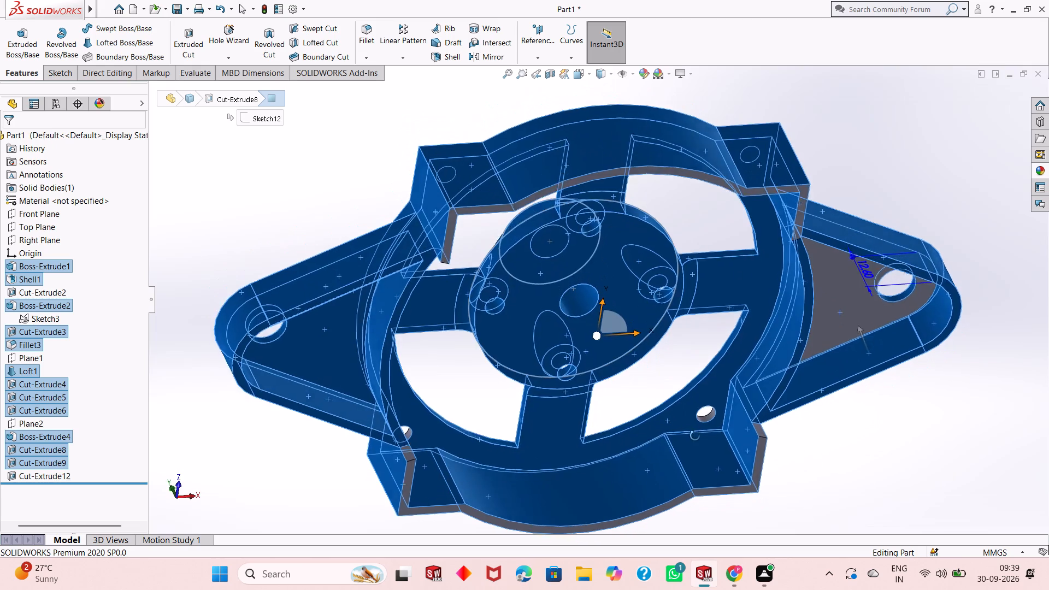
middle_drag(695, 436, 659, 369)
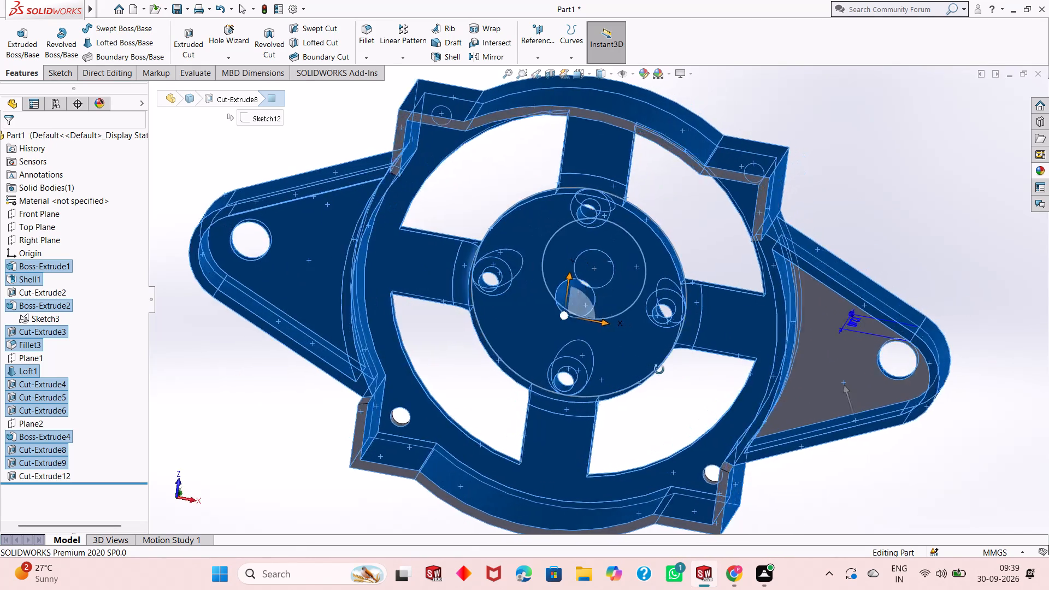
middle_drag(659, 369, 638, 409)
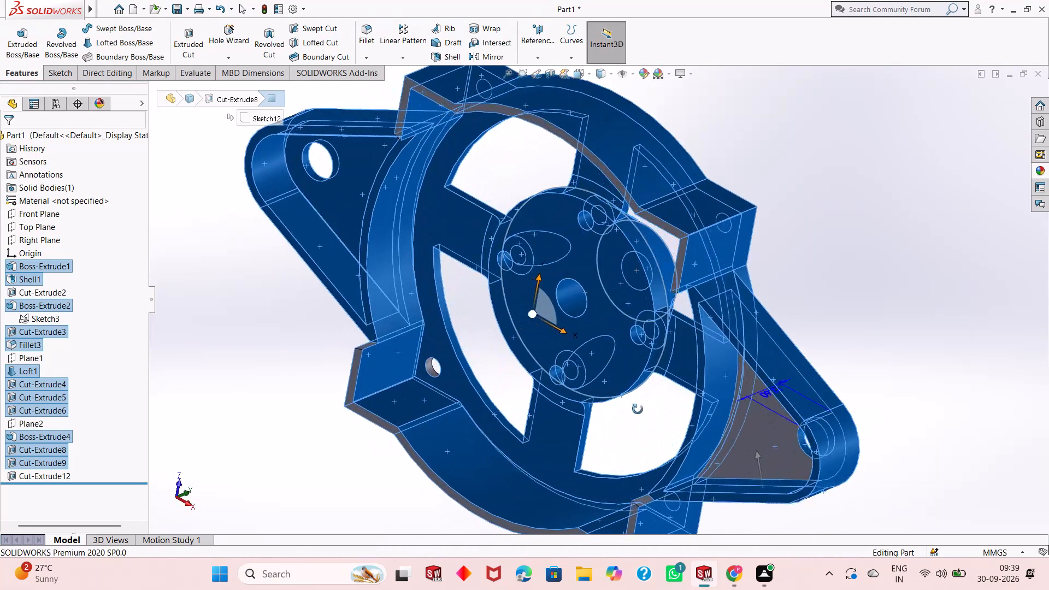
middle_drag(638, 409, 658, 399)
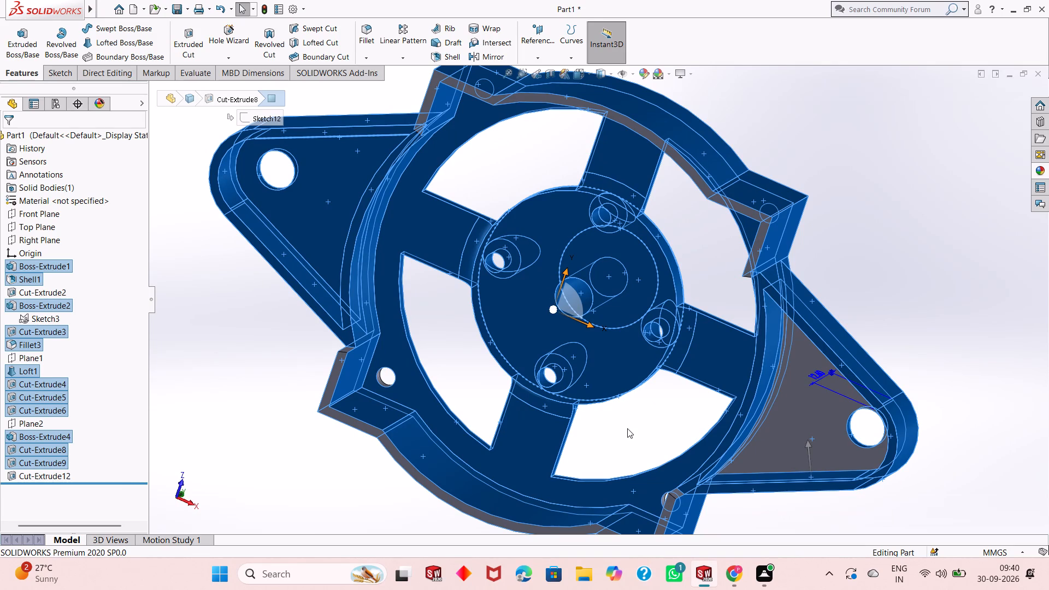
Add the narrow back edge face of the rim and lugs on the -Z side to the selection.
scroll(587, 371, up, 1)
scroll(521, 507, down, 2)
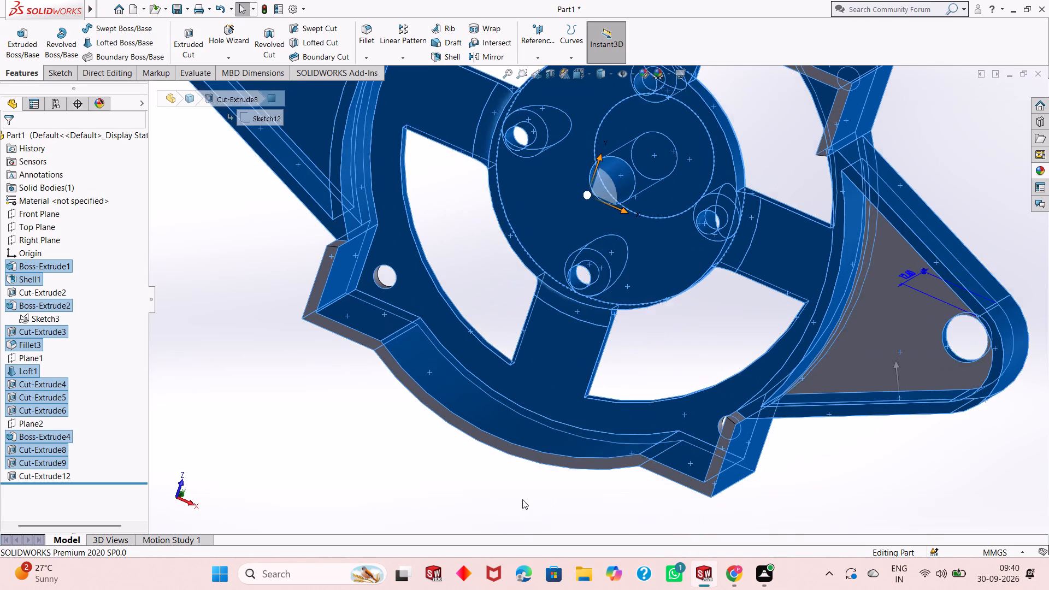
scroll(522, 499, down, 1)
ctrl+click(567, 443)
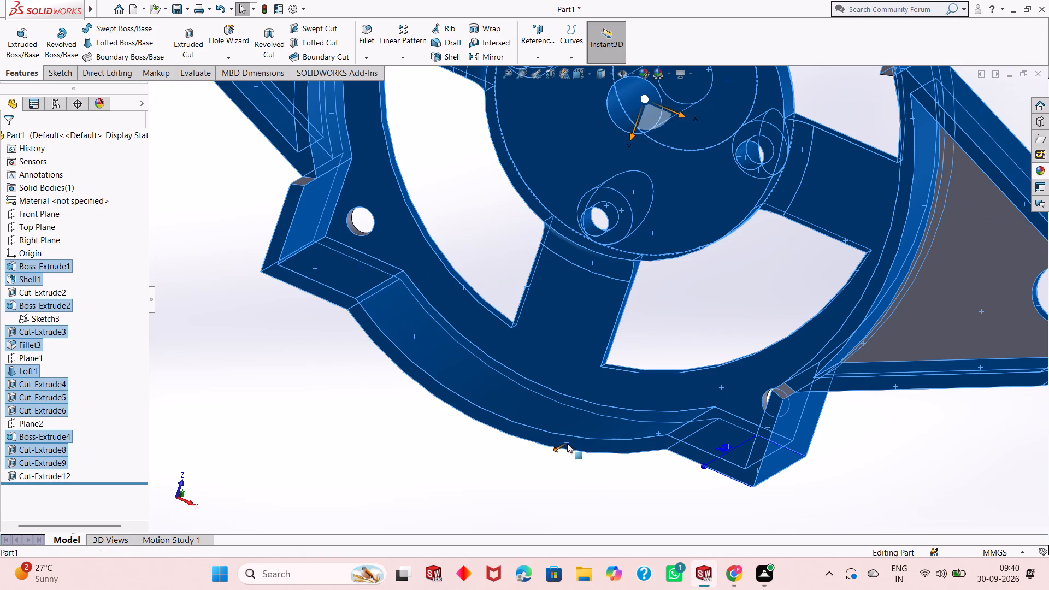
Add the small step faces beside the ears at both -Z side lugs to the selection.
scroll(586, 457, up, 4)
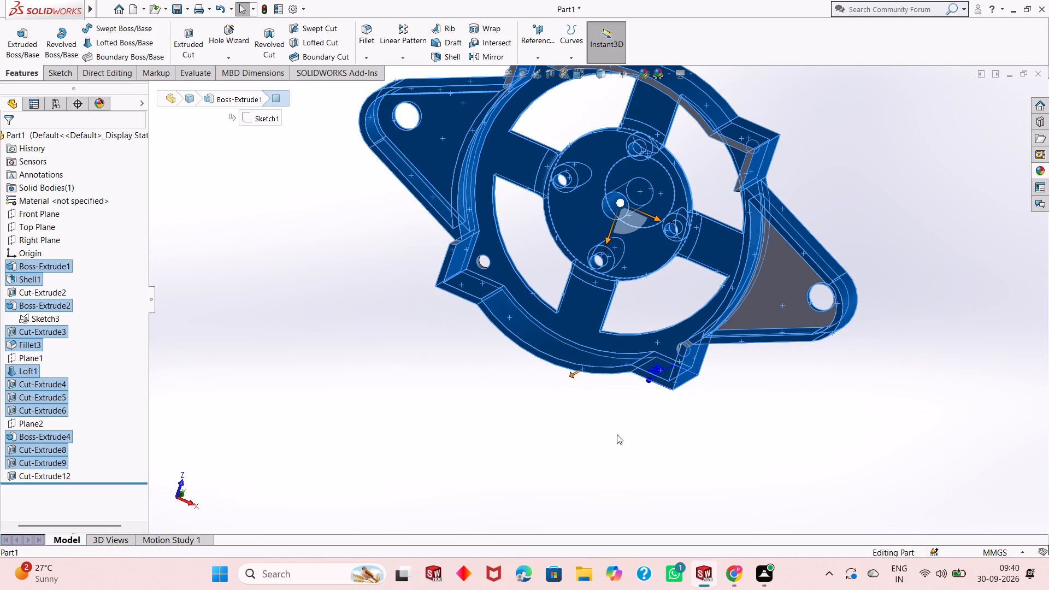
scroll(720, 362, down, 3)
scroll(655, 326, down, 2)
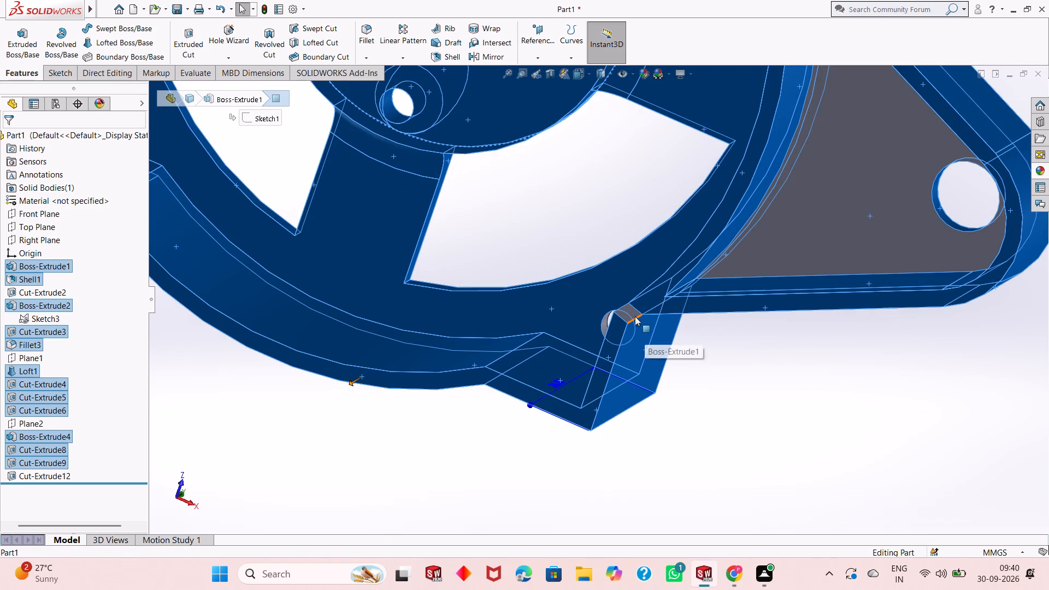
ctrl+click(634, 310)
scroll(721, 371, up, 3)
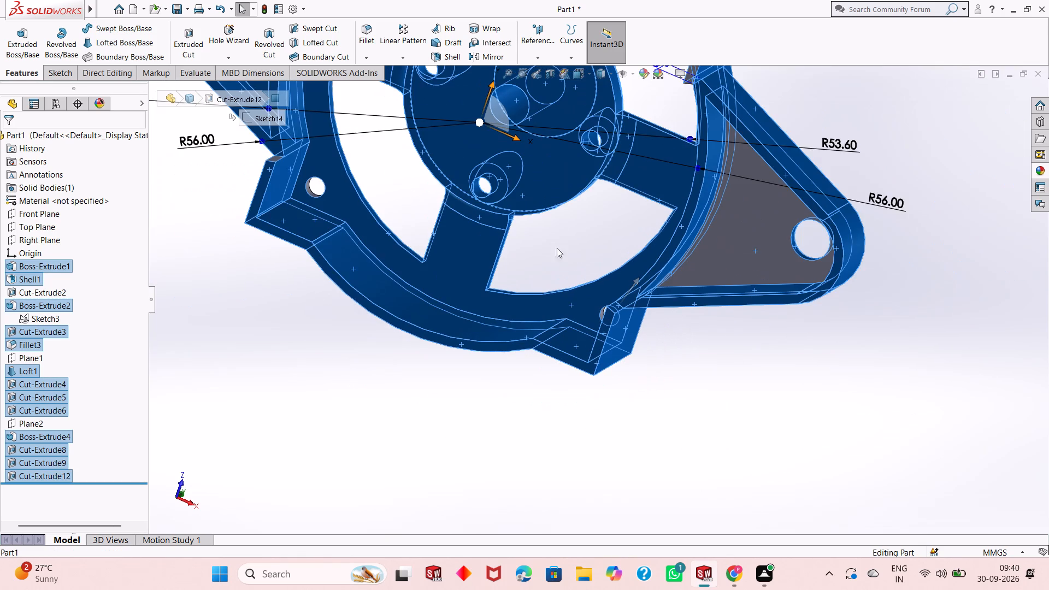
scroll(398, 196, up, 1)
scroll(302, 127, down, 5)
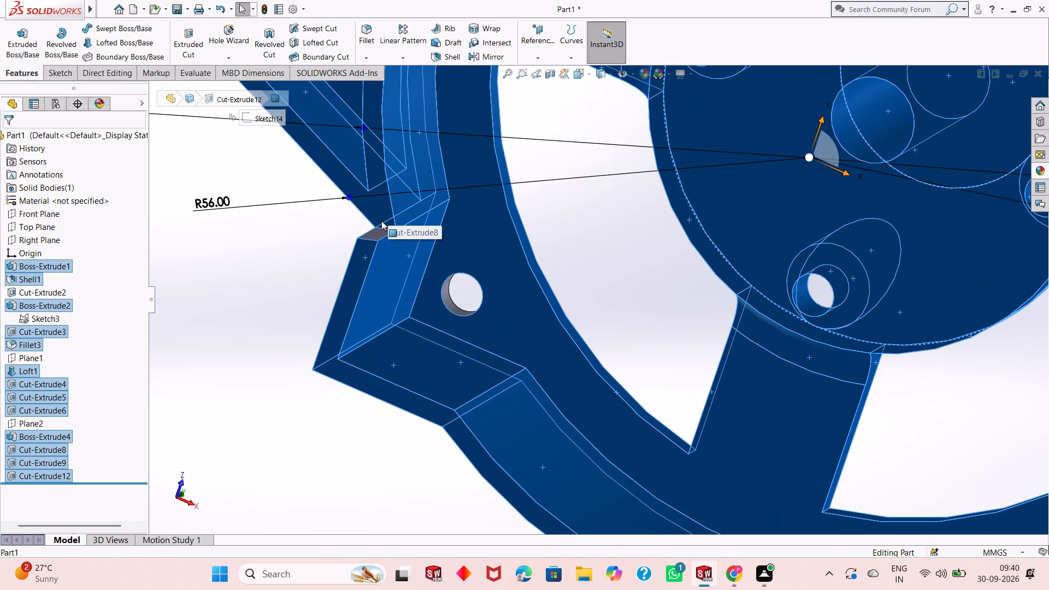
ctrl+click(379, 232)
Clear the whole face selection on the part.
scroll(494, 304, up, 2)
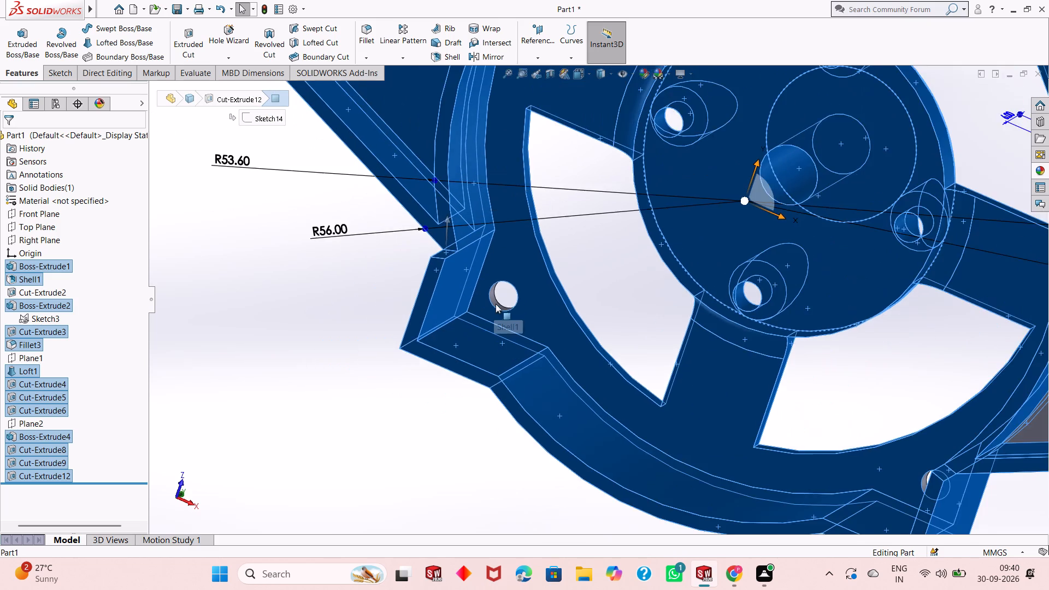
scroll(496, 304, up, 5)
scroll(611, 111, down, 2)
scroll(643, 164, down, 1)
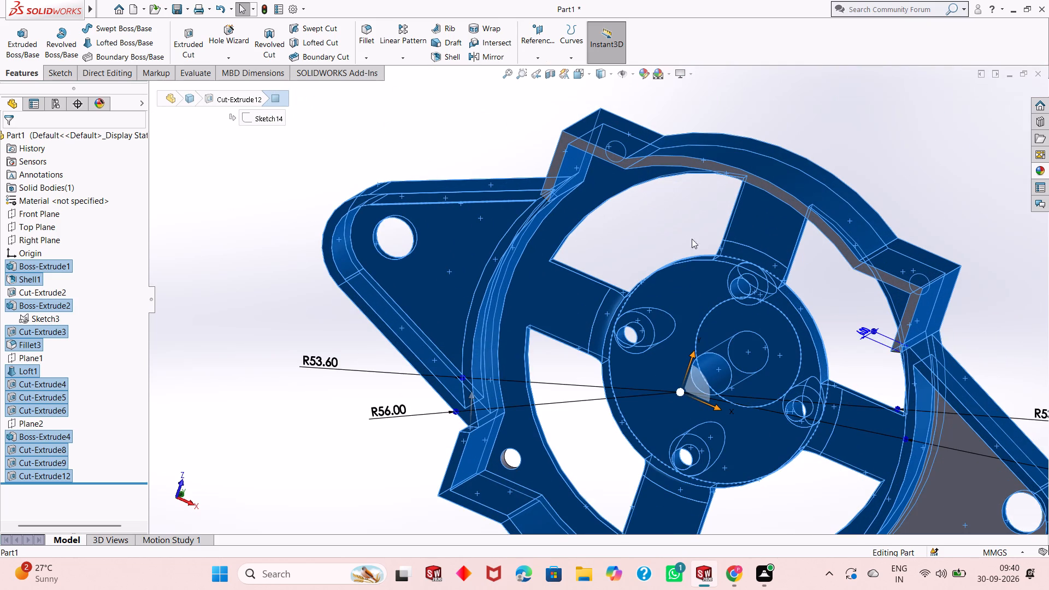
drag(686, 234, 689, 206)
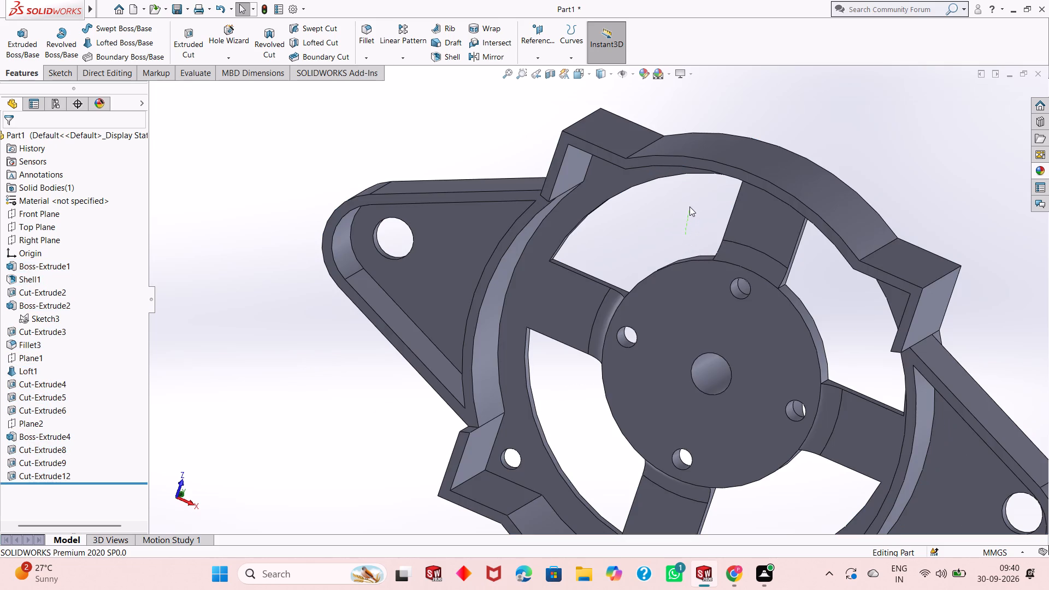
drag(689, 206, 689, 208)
Examine the part's front with the yellow ring face and its uncoloured hollow back.
scroll(664, 315, up, 3)
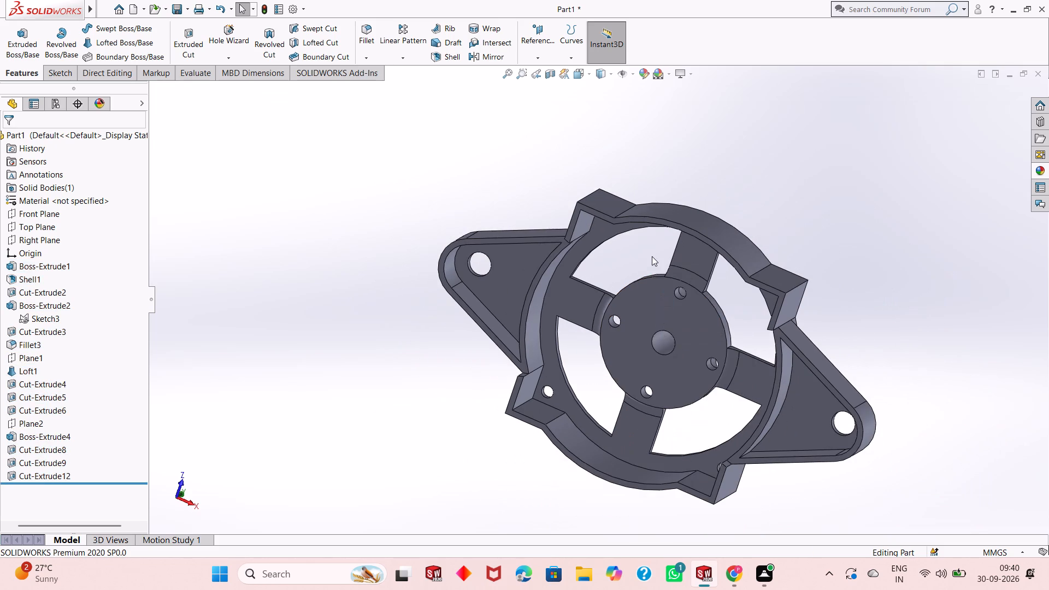
scroll(652, 256, down, 1)
middle_drag(677, 266, 540, 371)
scroll(575, 346, up, 3)
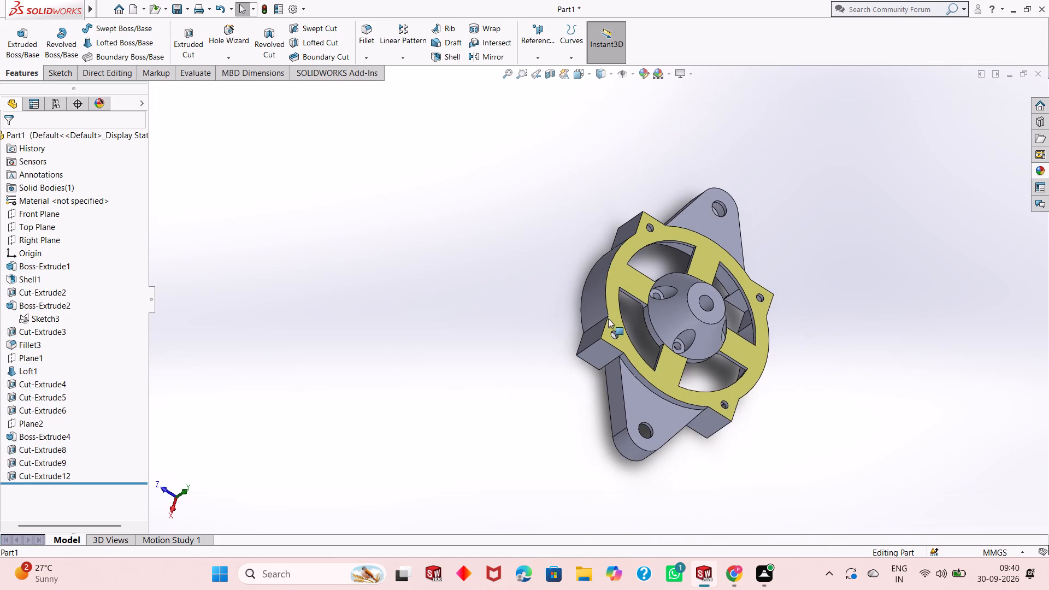
scroll(793, 346, down, 1)
scroll(669, 285, down, 2)
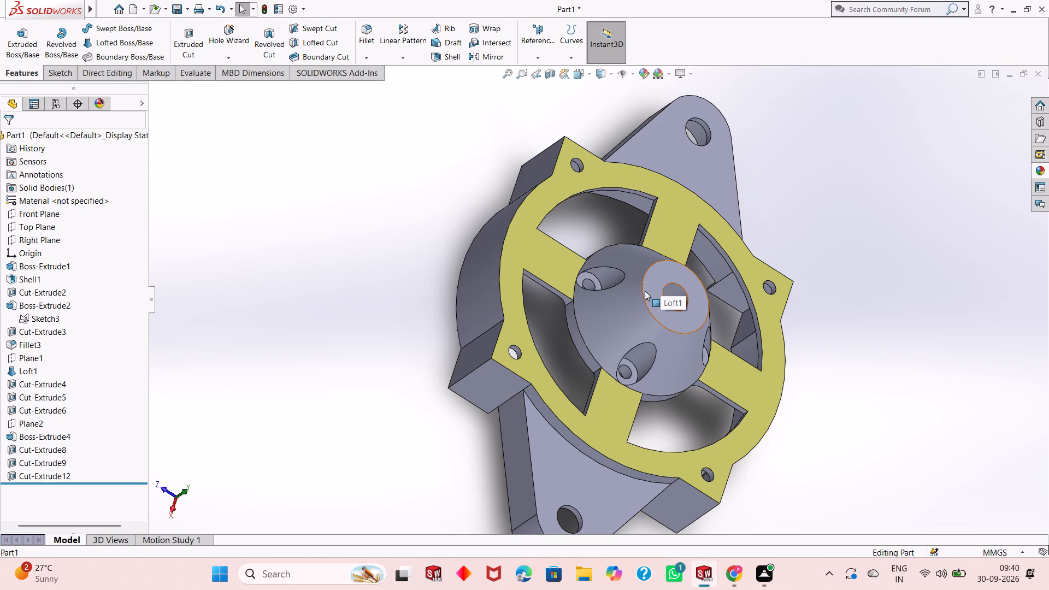
scroll(603, 302, up, 1)
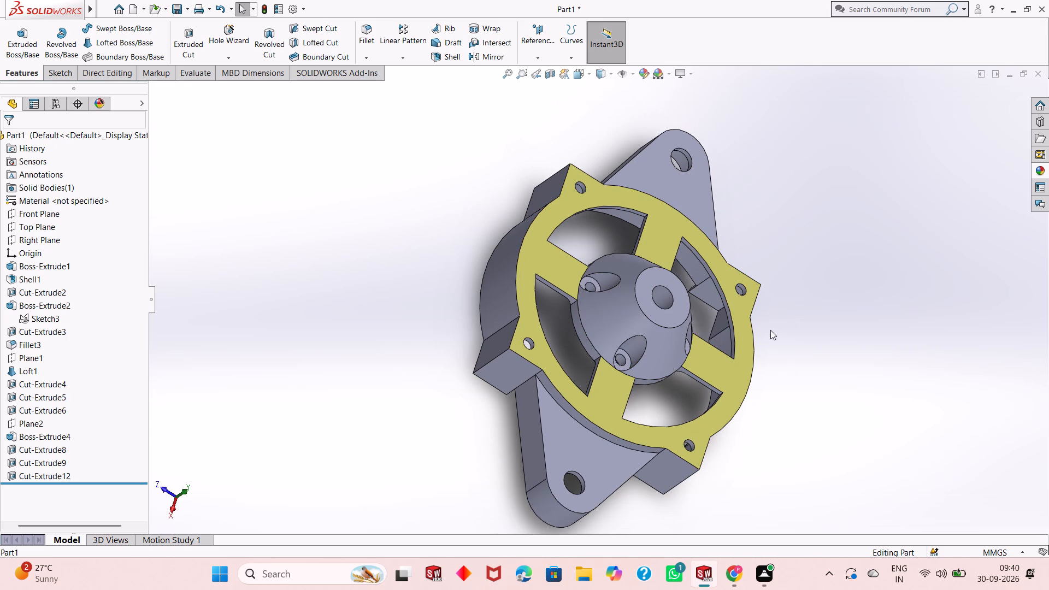
middle_drag(770, 332, 896, 247)
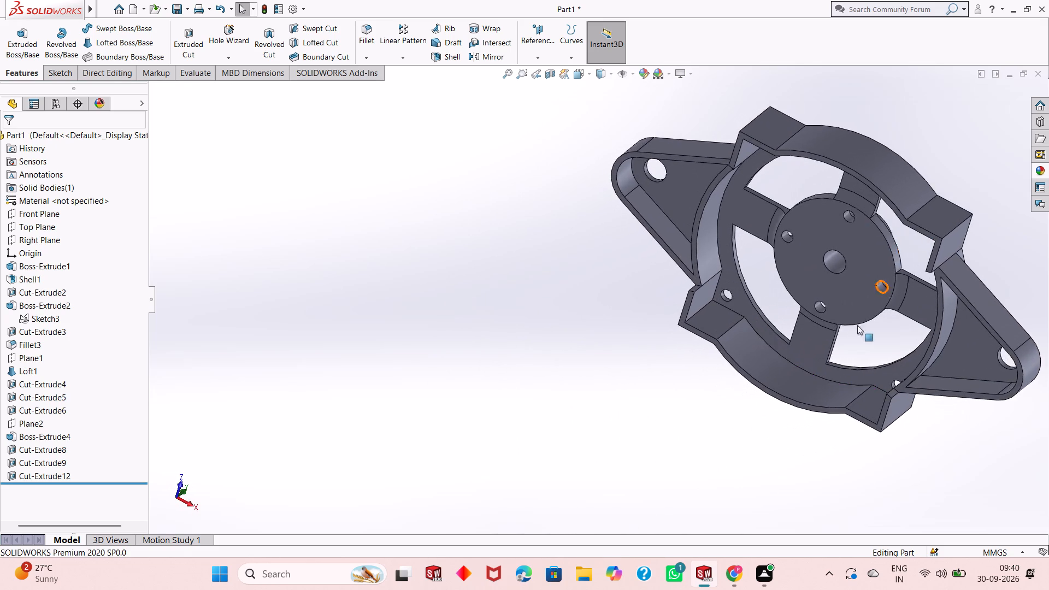
scroll(847, 334, up, 3)
scroll(886, 230, down, 3)
scroll(531, 275, down, 2)
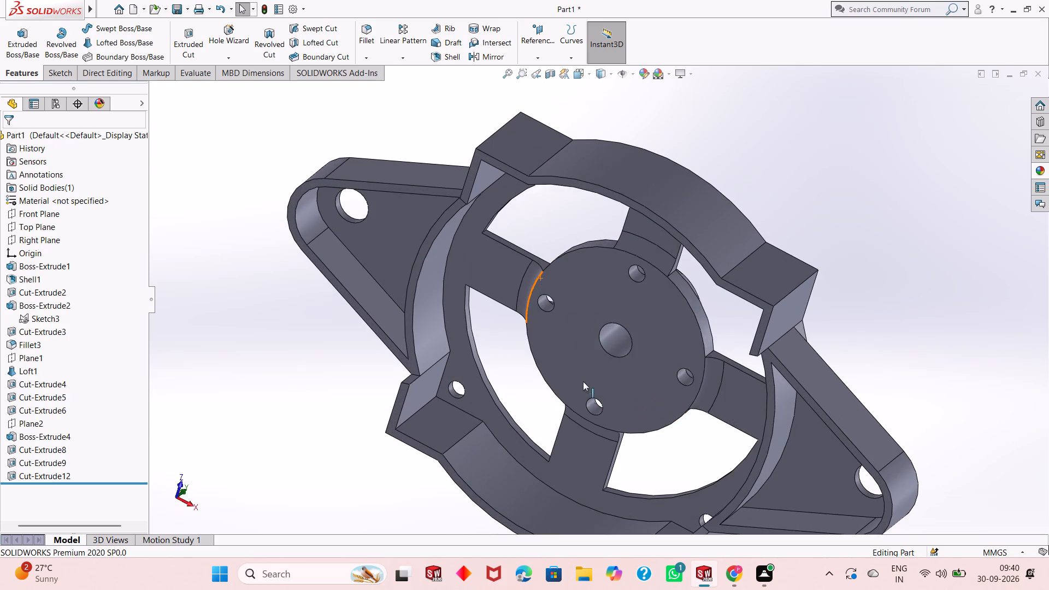
Select the flat front faces of both triangular mounting ears.
scroll(597, 383, up, 2)
middle_drag(768, 289, 602, 397)
scroll(588, 345, up, 2)
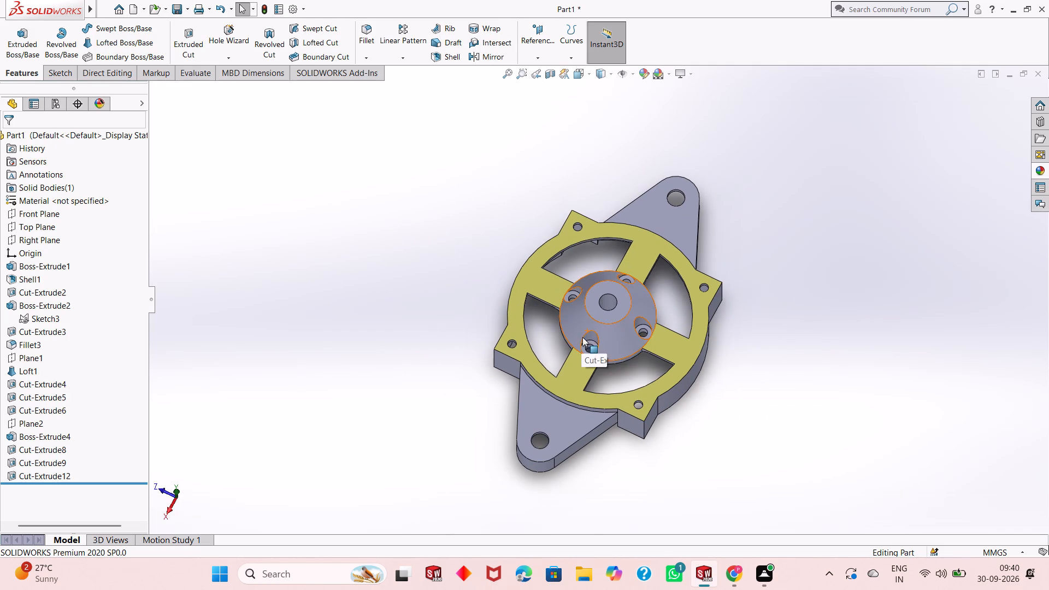
scroll(597, 349, down, 2)
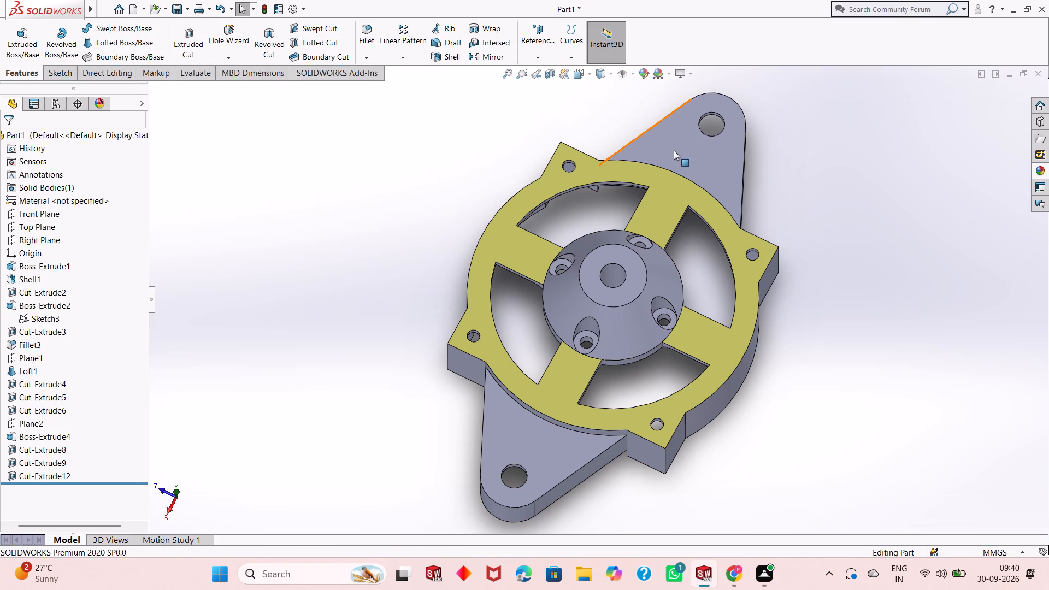
click(689, 157)
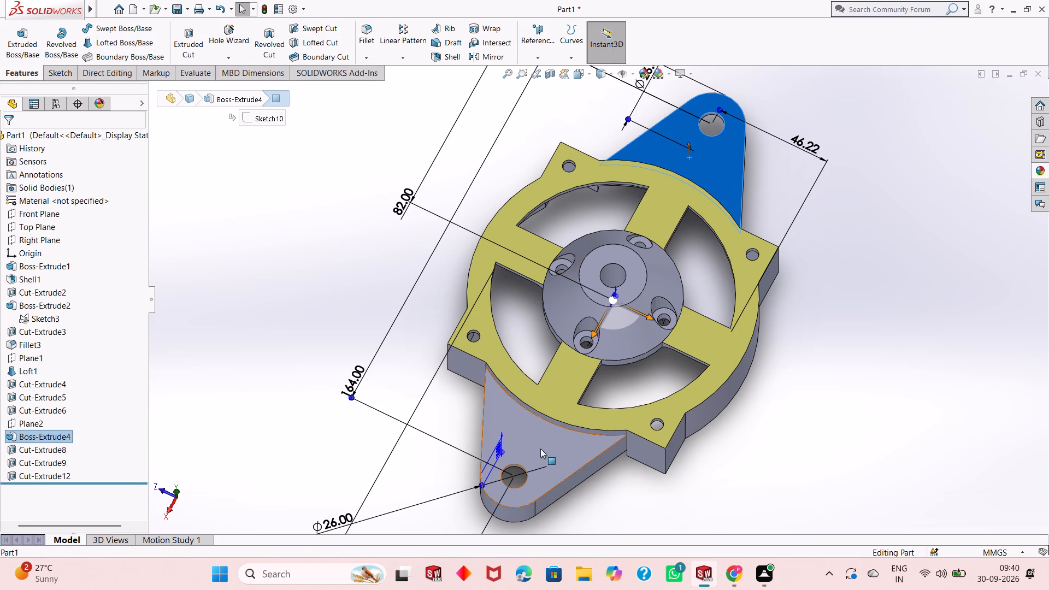
ctrl+click(541, 449)
Add the side and rounded end faces of the +X ear and the adjoining outer lug and rim side faces to the selection.
ctrl+click(470, 371)
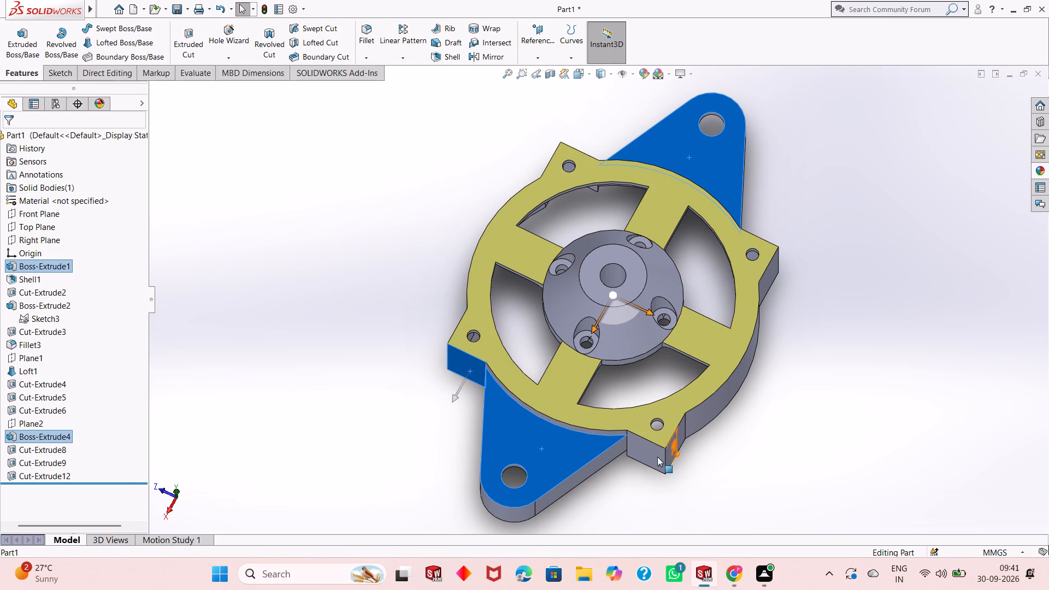
ctrl+click(656, 458)
ctrl+click(567, 484)
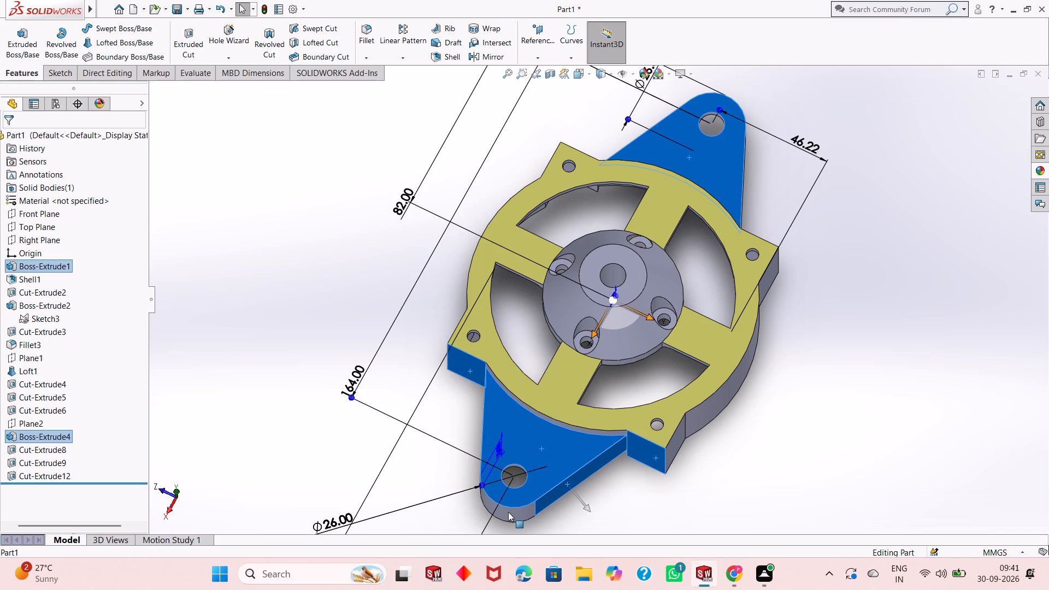
ctrl+click(508, 512)
ctrl+click(674, 445)
ctrl+click(704, 409)
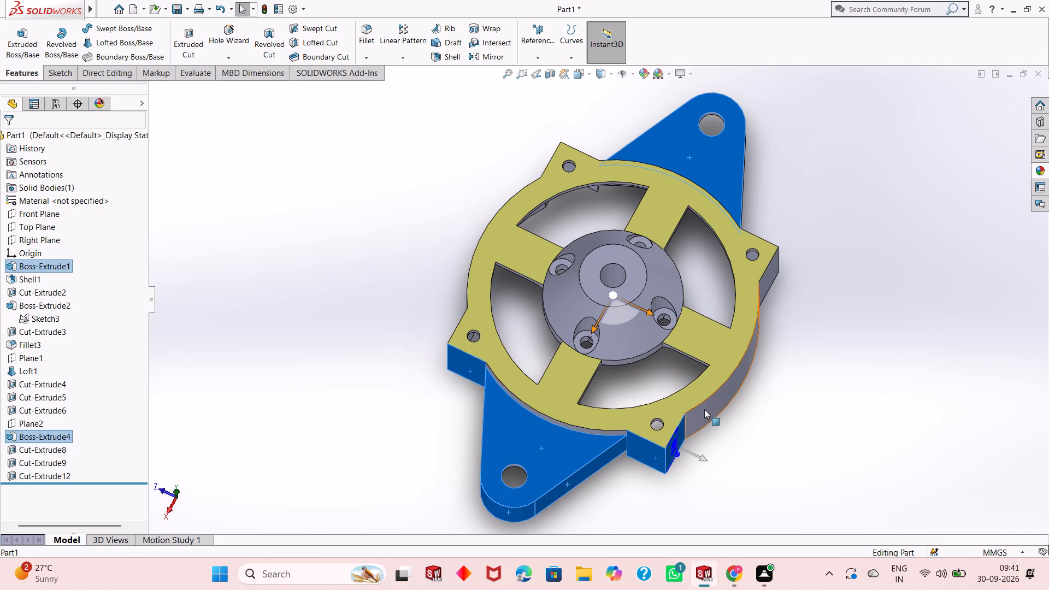
ctrl+click(766, 275)
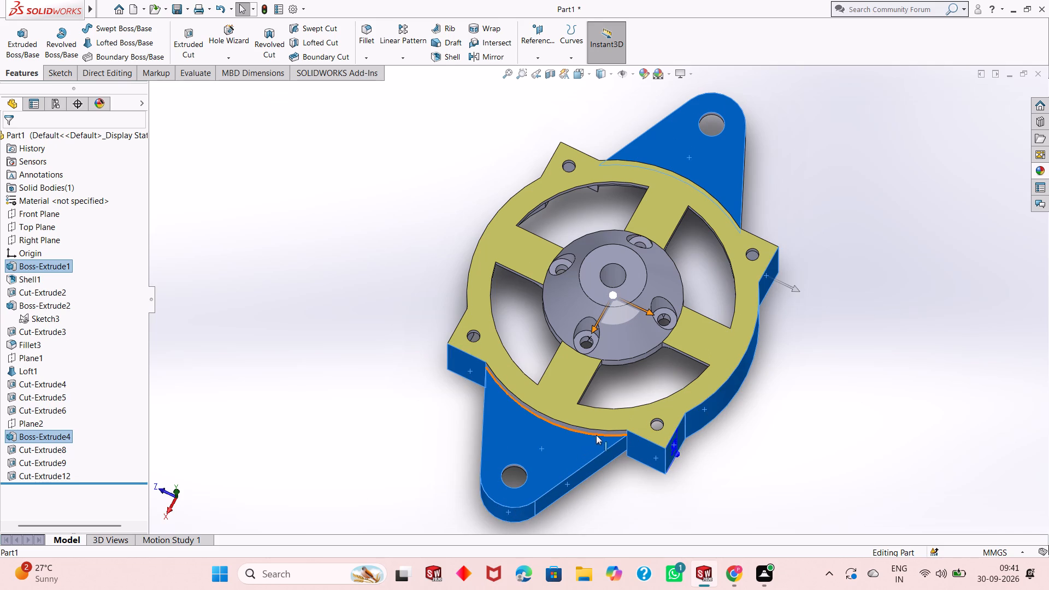
ctrl+click(609, 433)
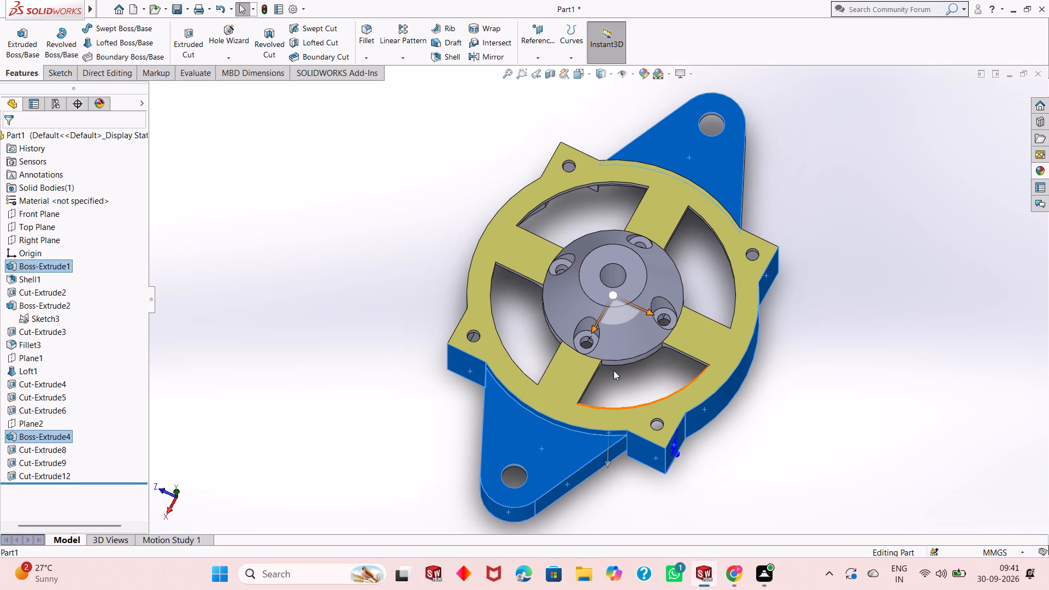
Add the hub's conical face, plus the hub and spoke walls of the window between the +X and -Z spokes, to the selection.
ctrl+click(610, 345)
ctrl+click(617, 359)
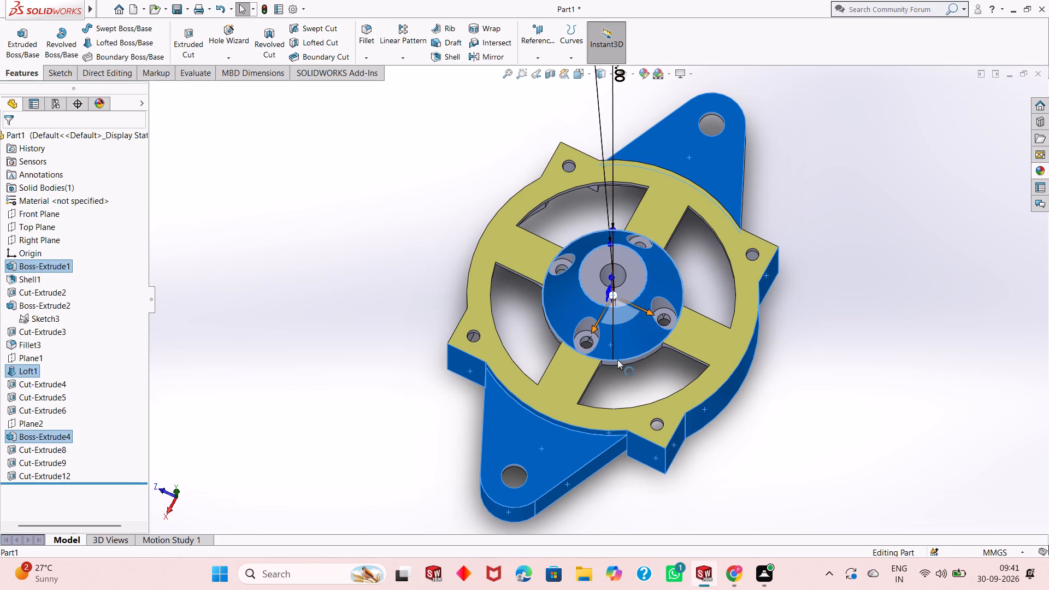
ctrl+click(619, 362)
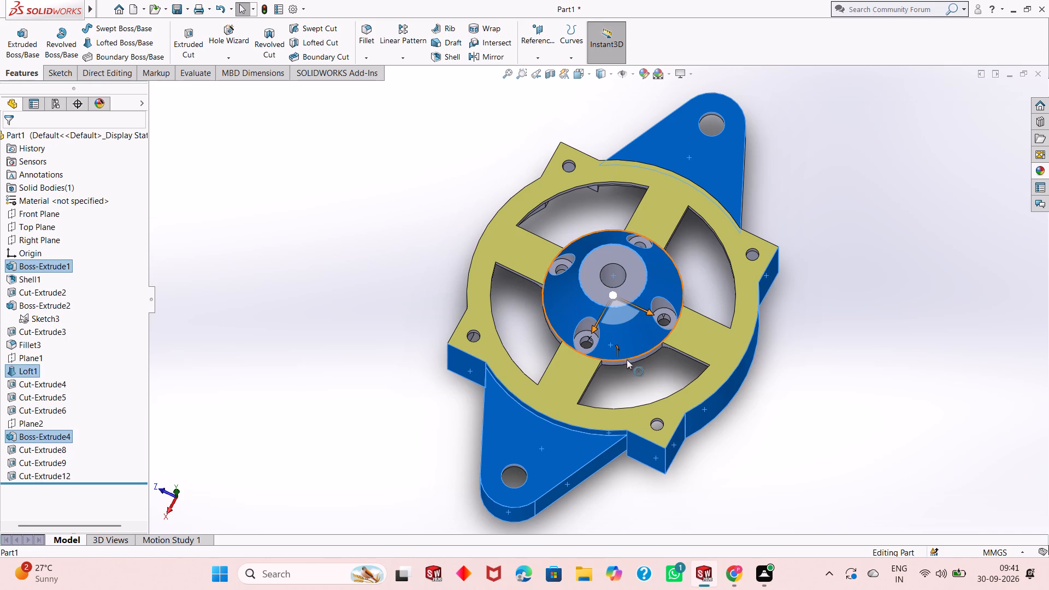
ctrl+click(634, 359)
scroll(630, 352, down, 7)
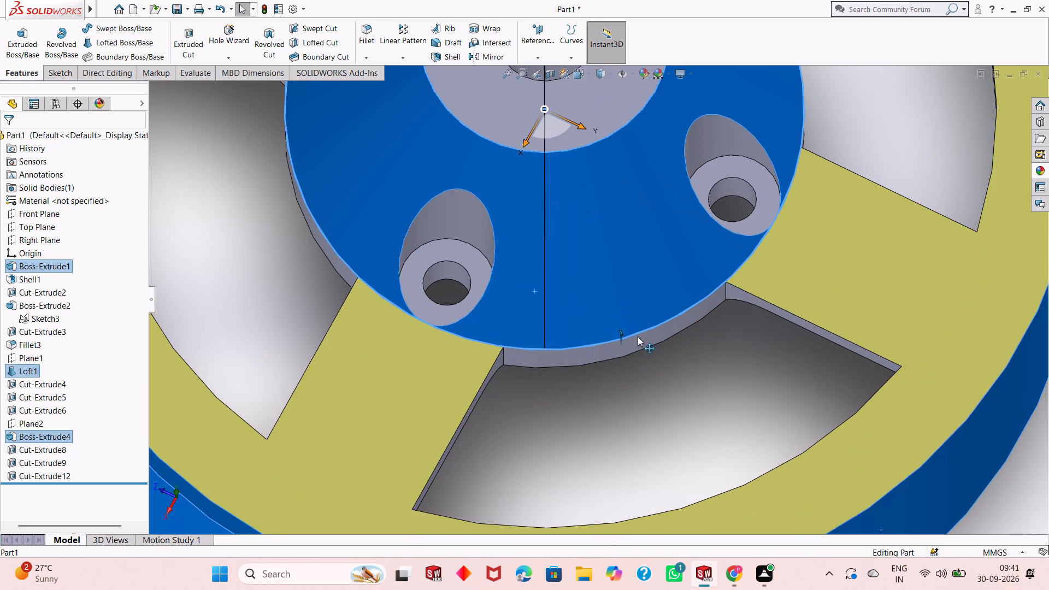
ctrl+click(638, 336)
ctrl+click(638, 344)
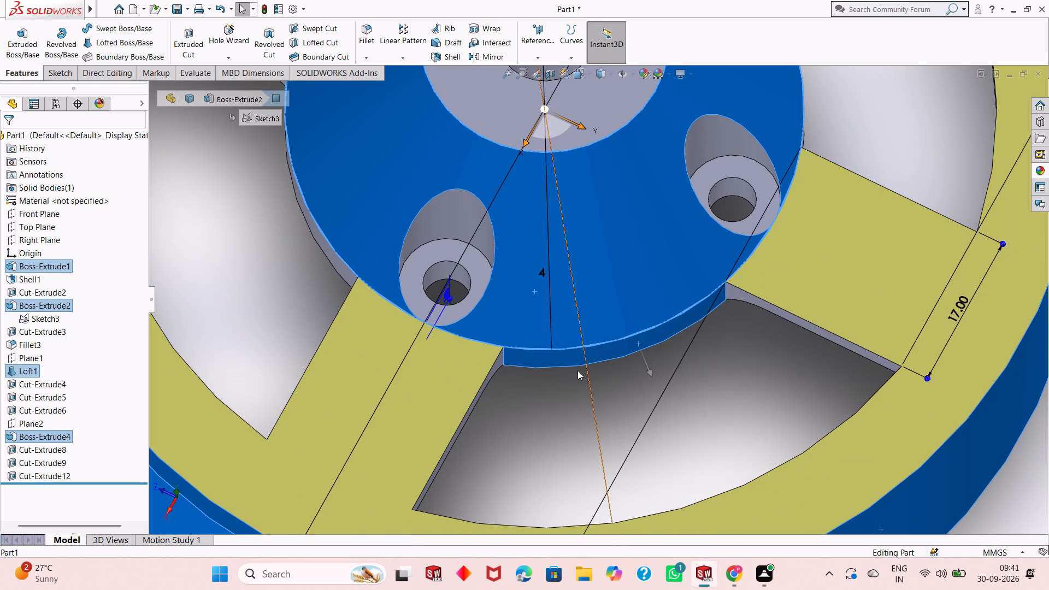
ctrl+click(500, 357)
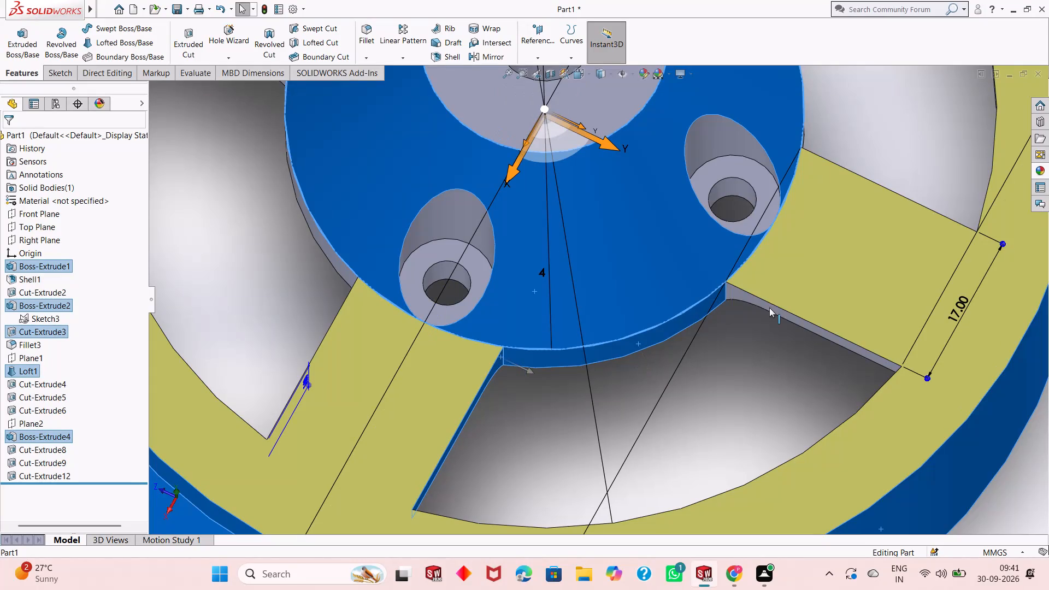
ctrl+click(736, 294)
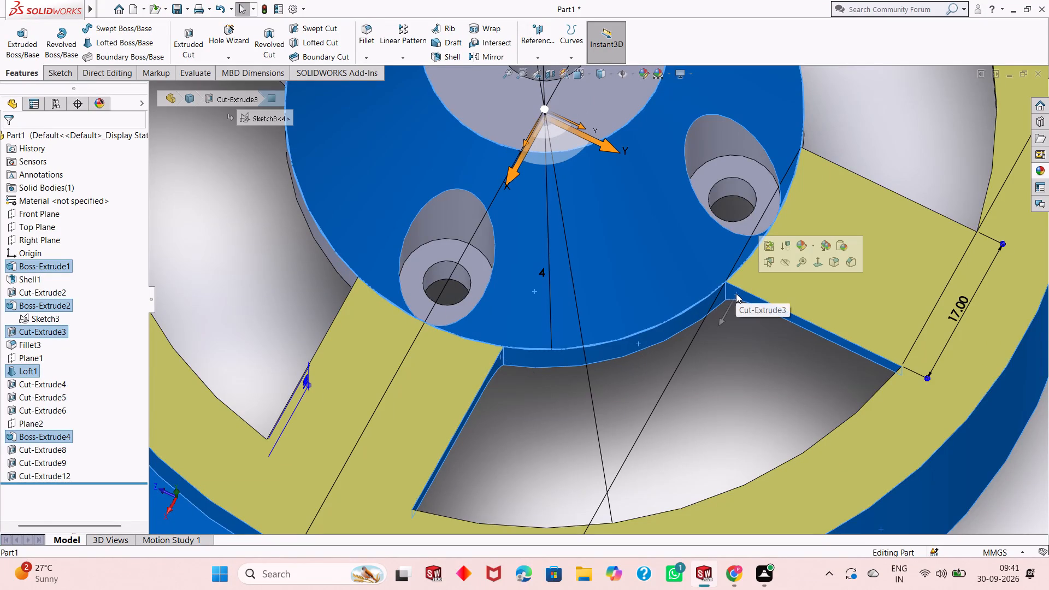
Add the +Z counterbore's wall and seat, the hub's flat front face and its central bore to the selection.
scroll(634, 388, up, 3)
scroll(592, 302, up, 1)
scroll(498, 115, down, 3)
scroll(492, 196, down, 1)
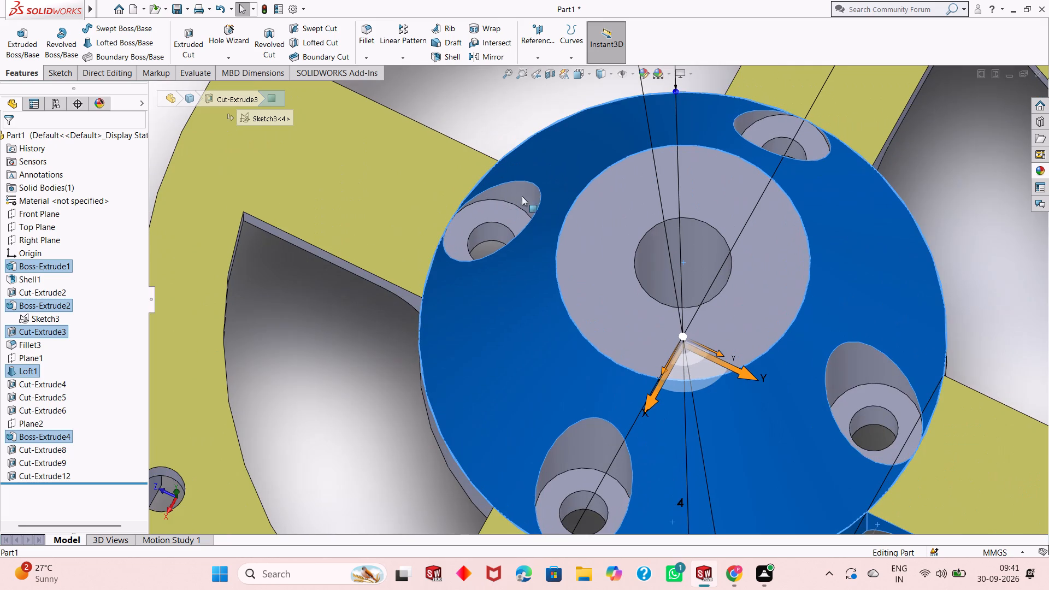
ctrl+click(528, 192)
ctrl+click(489, 213)
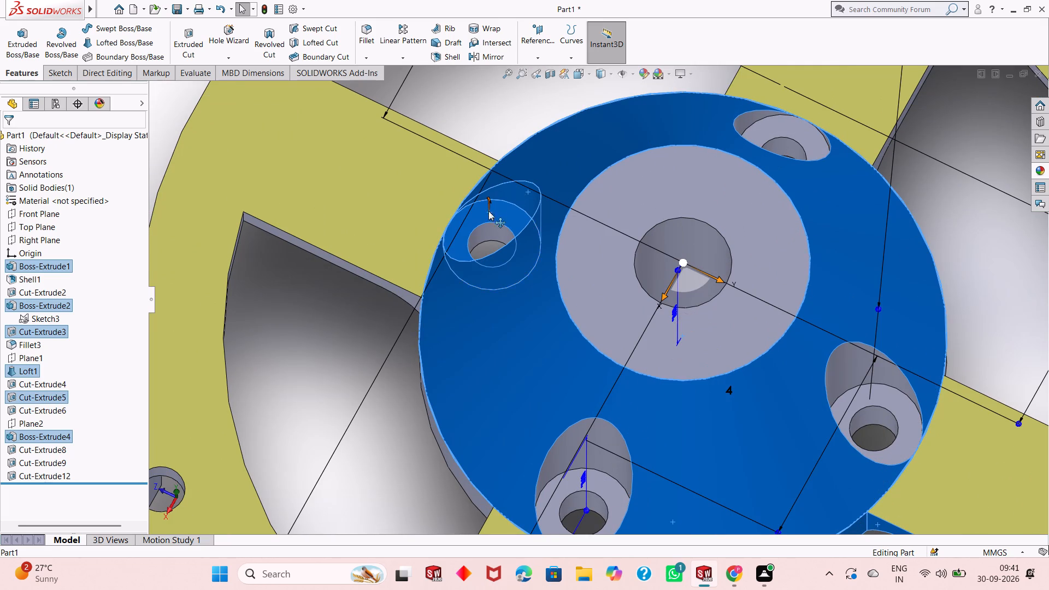
ctrl+click(650, 185)
ctrl+click(668, 241)
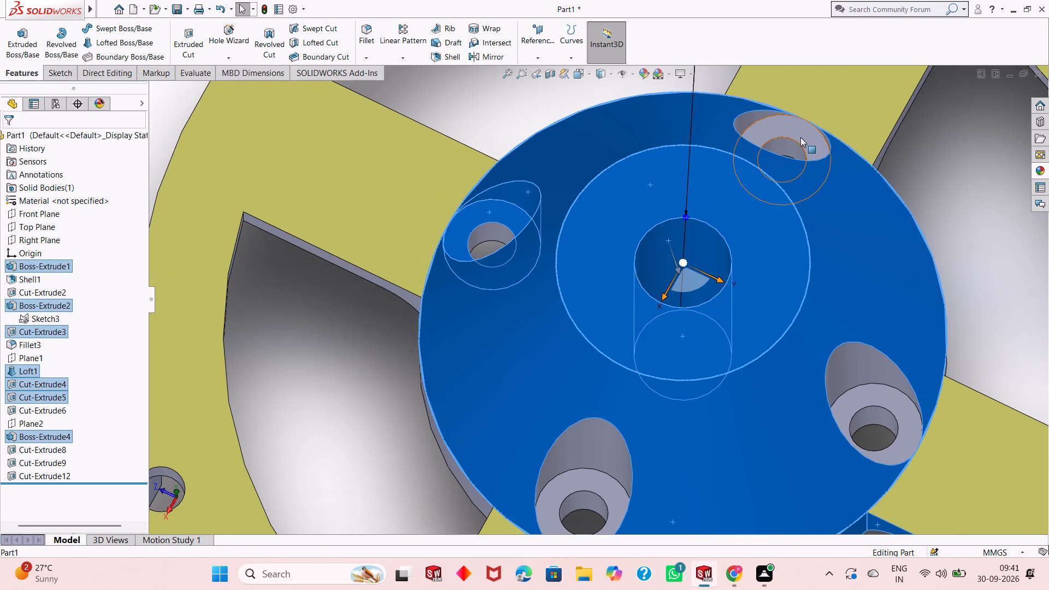
Add the counterbore walls, seats and hole walls of the -X, -Z and +X hub holes to the selection.
ctrl+click(802, 133)
ctrl+click(747, 117)
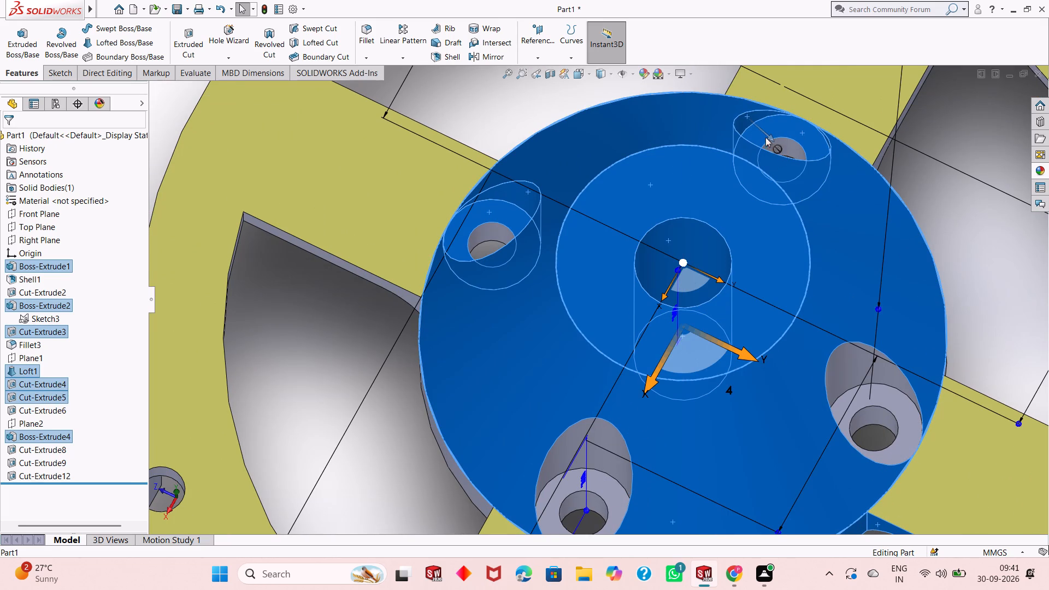
ctrl+click(793, 146)
ctrl+click(863, 367)
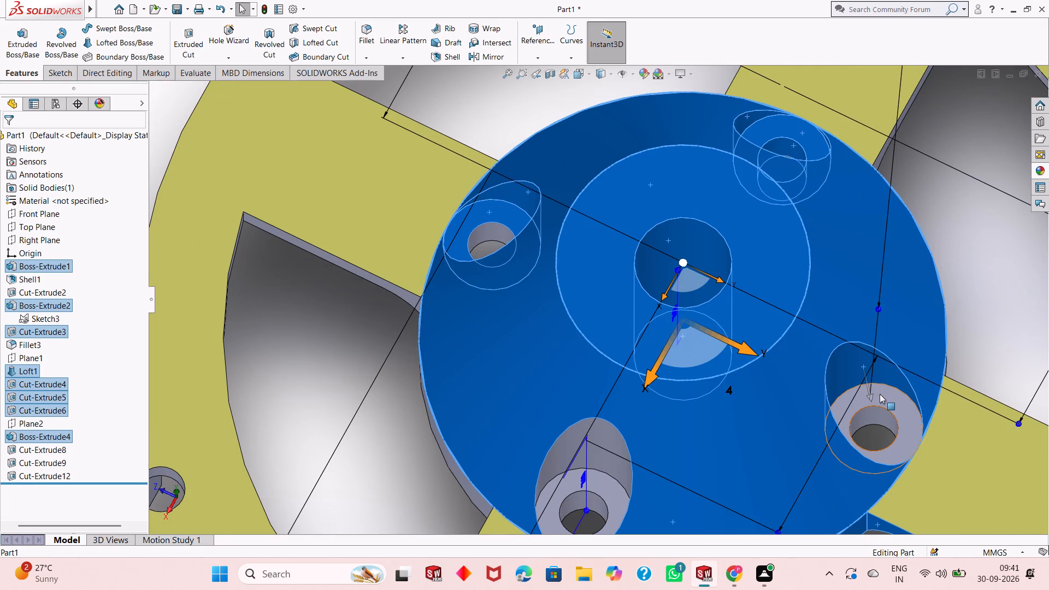
ctrl+click(881, 396)
ctrl+click(876, 415)
scroll(668, 433, up, 2)
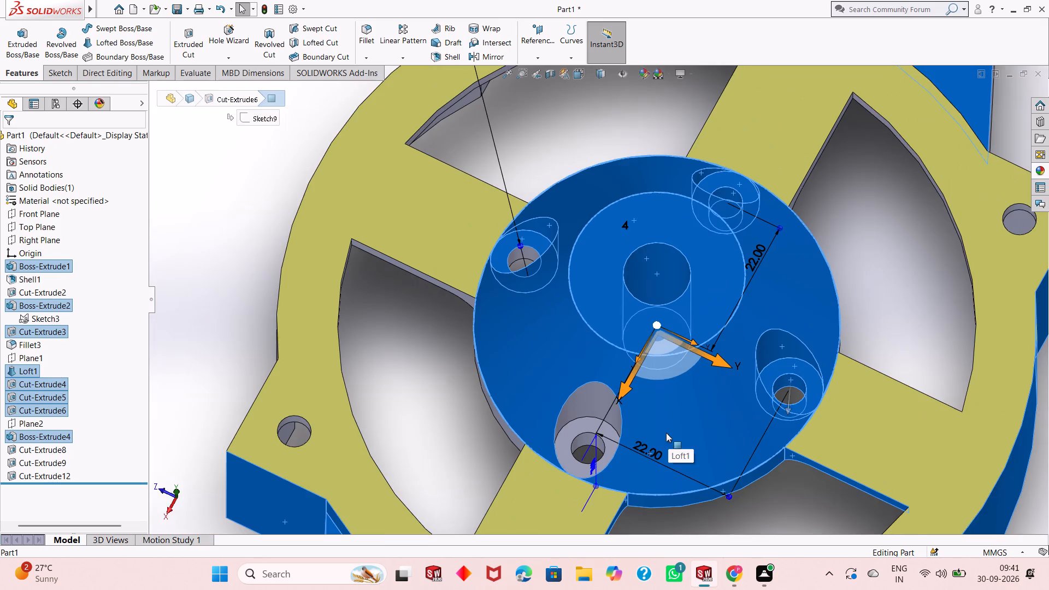
scroll(591, 451, down, 3)
ctrl+click(568, 457)
ctrl+click(576, 400)
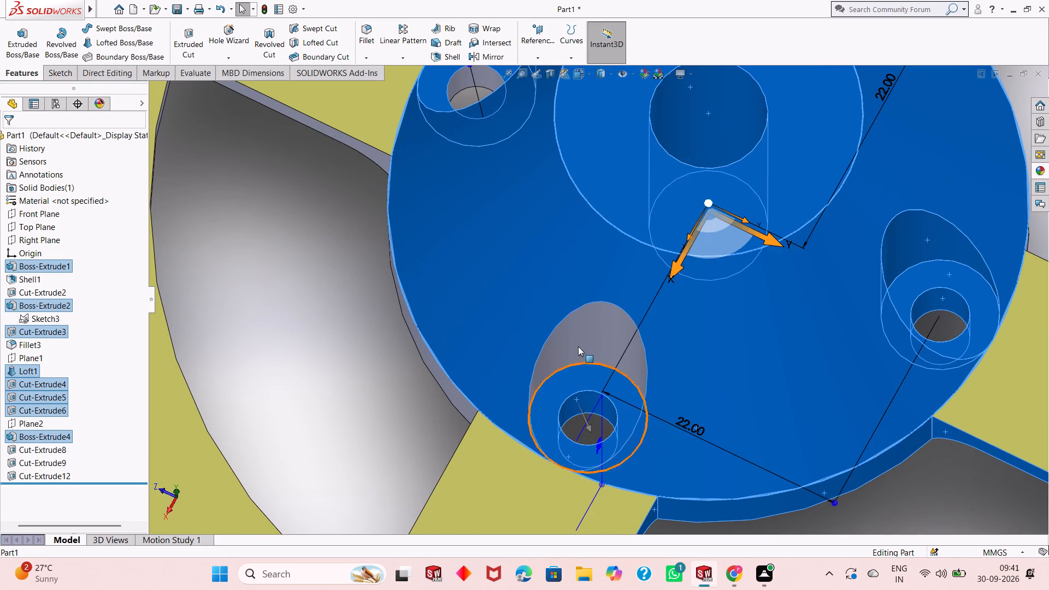
ctrl+click(578, 341)
Add the remaining inner walls of the two windows beside the +X spoke, including their outer arc walls, to the selection.
scroll(663, 377, up, 1)
middle_drag(396, 367, 423, 350)
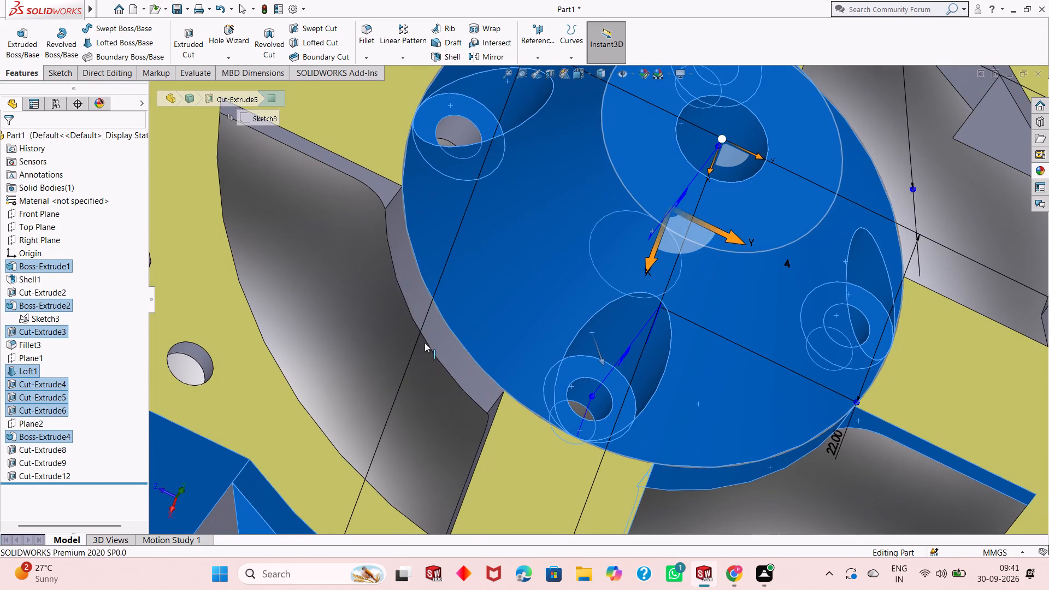
ctrl+click(437, 342)
ctrl+click(376, 180)
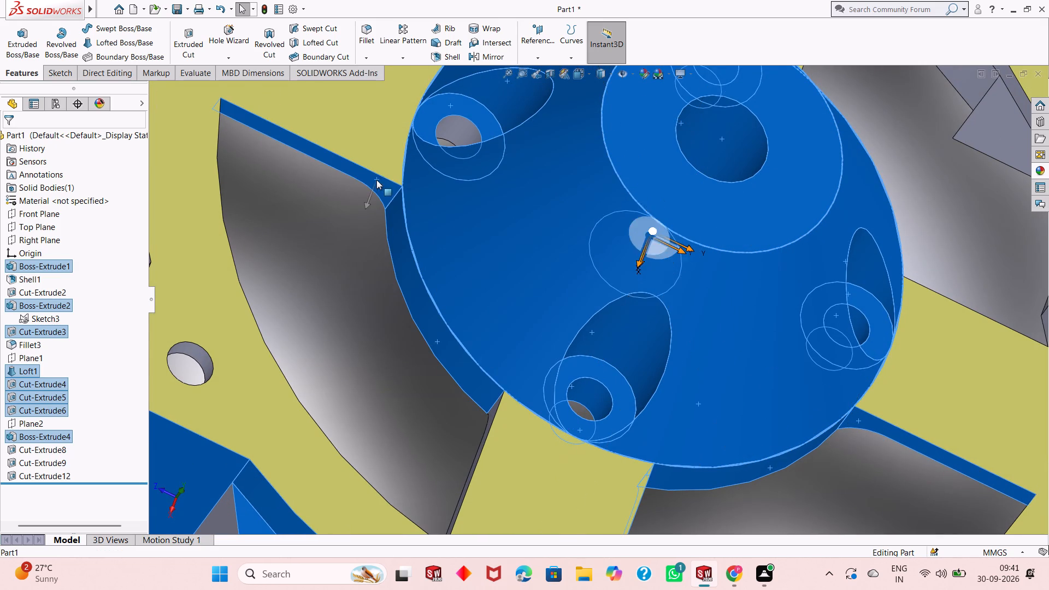
middle_drag(356, 322, 404, 445)
ctrl+click(488, 395)
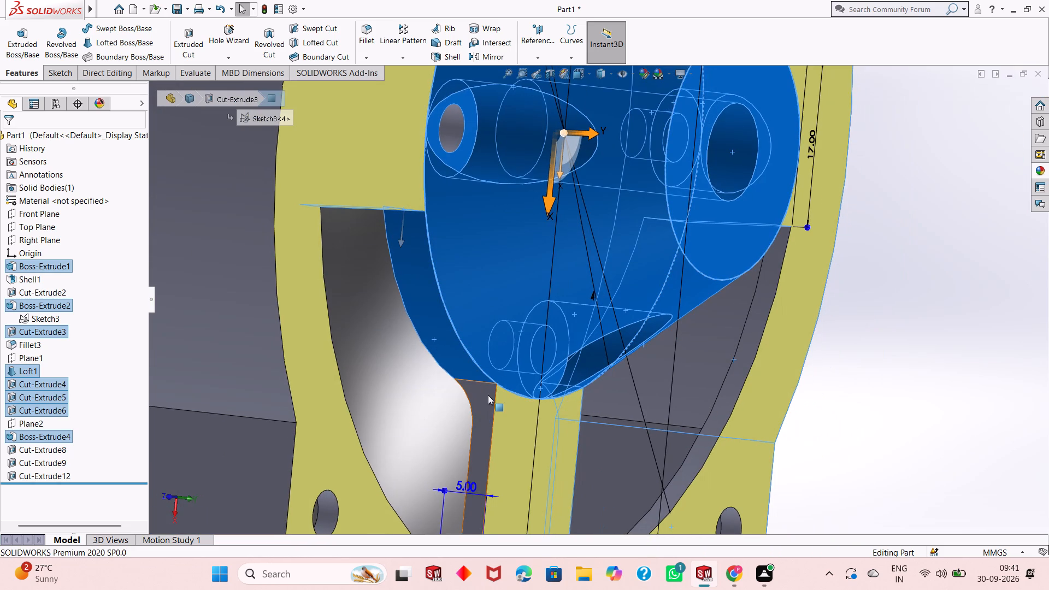
ctrl+click(729, 395)
scroll(688, 400, up, 2)
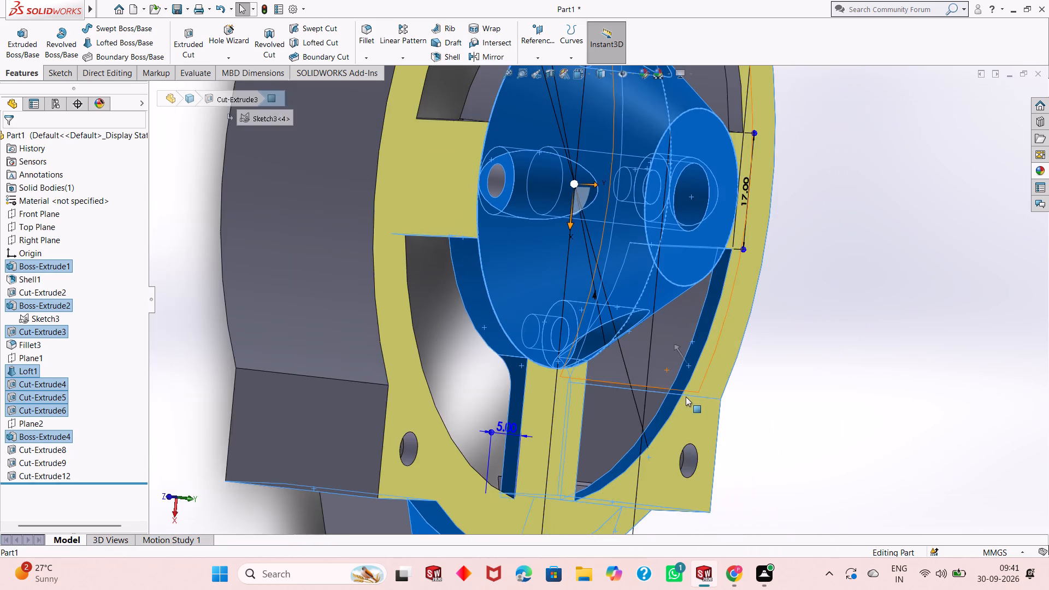
scroll(686, 397, up, 1)
middle_drag(548, 432, 443, 493)
scroll(411, 381, down, 2)
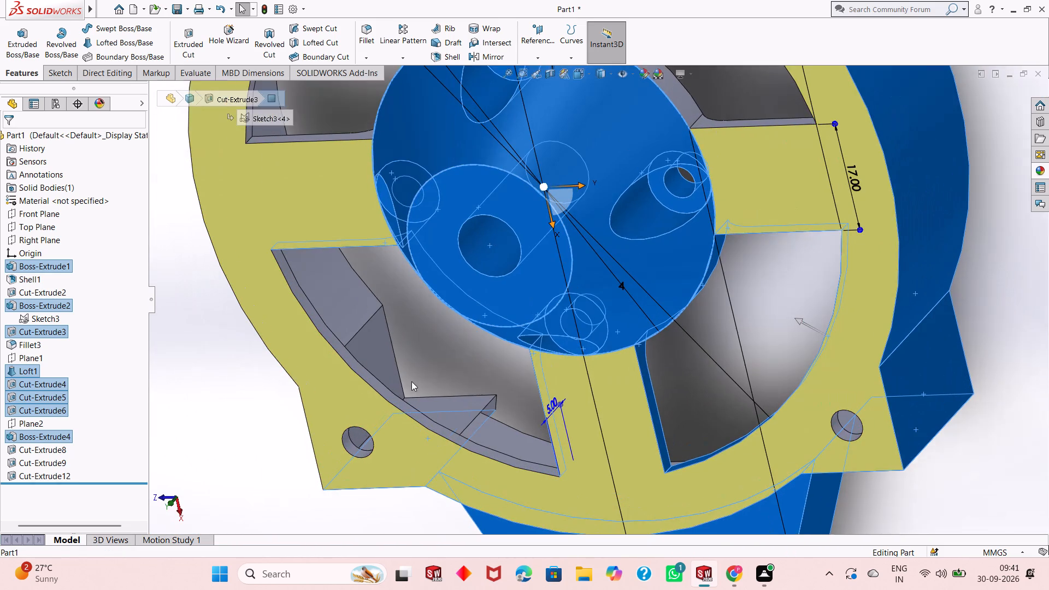
ctrl+click(401, 398)
Add the two spoke walls and the hub-side wall of the window between the -X and -Z spokes to the selection.
scroll(491, 422, up, 1)
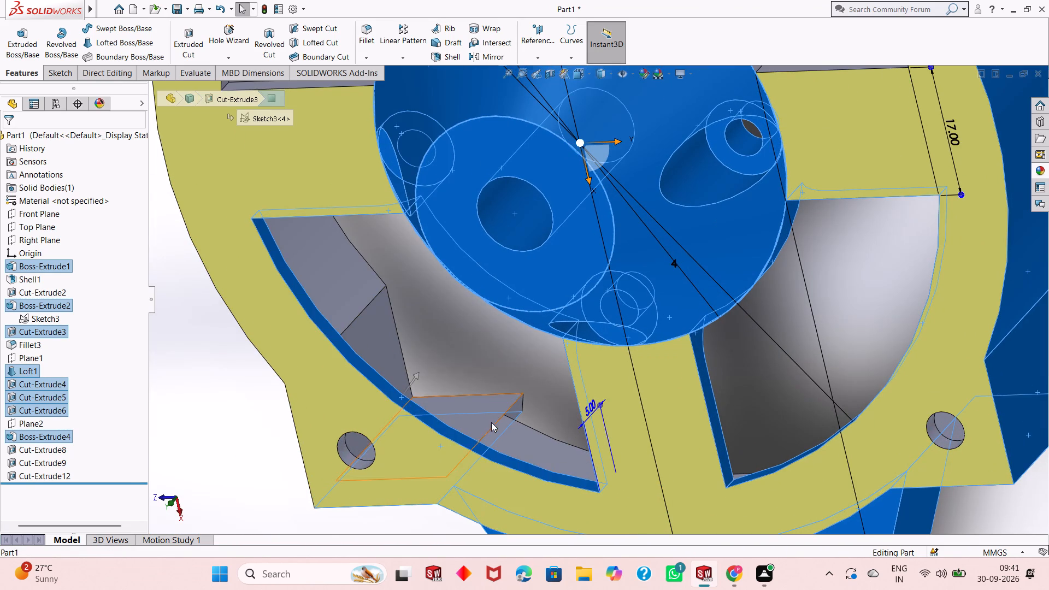
scroll(581, 461, up, 1)
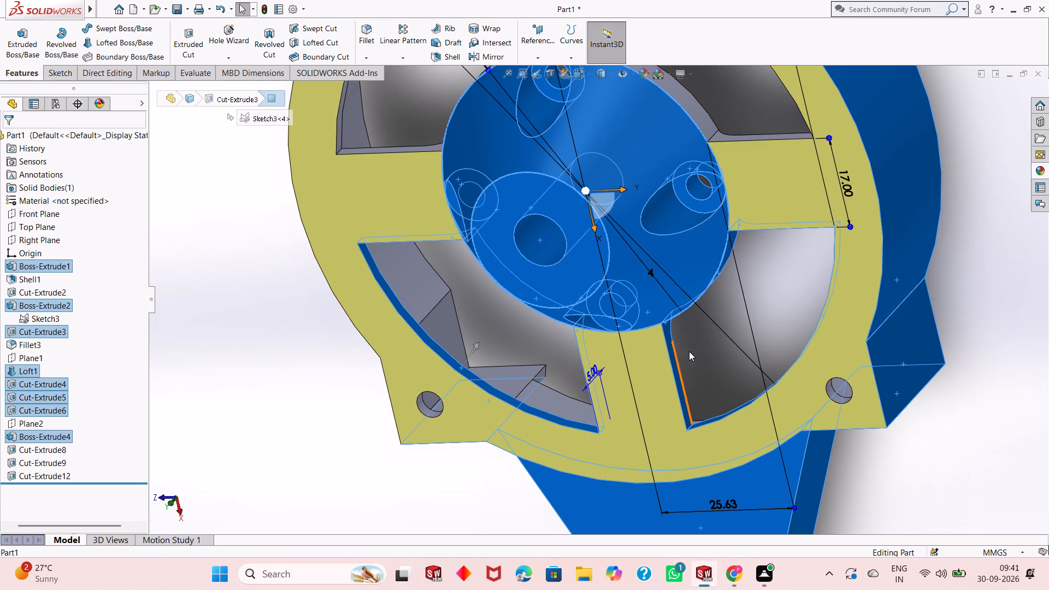
scroll(715, 176, up, 4)
scroll(568, 101, down, 2)
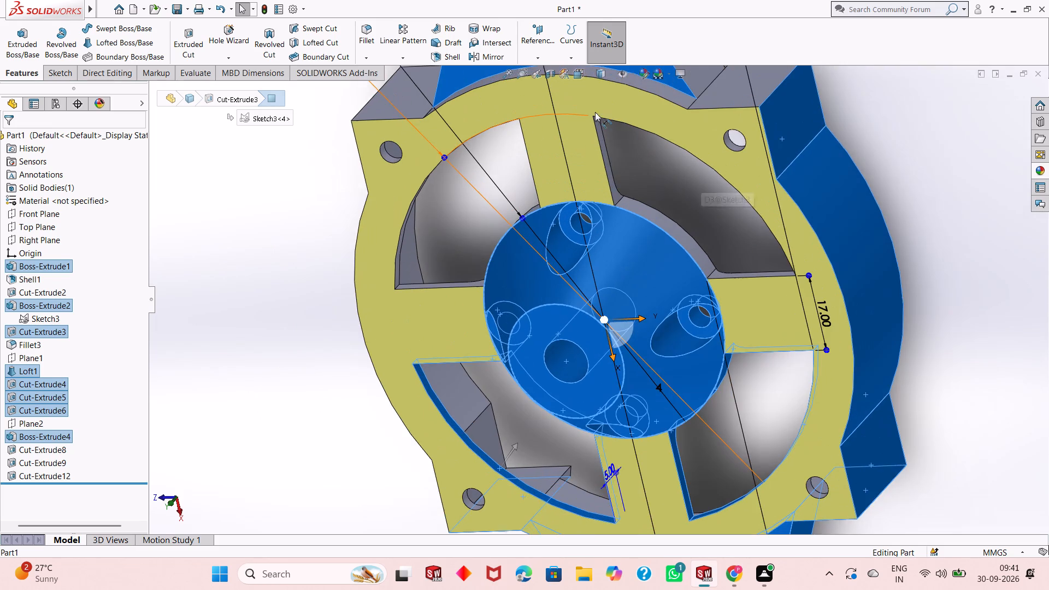
scroll(633, 166, down, 2)
ctrl+click(605, 225)
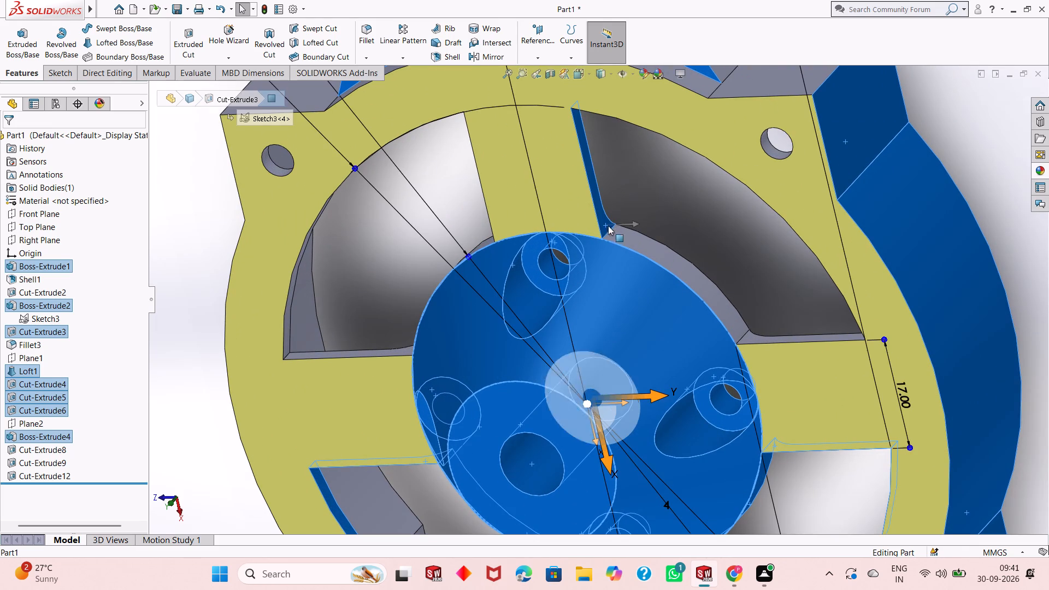
ctrl+click(626, 239)
ctrl+click(752, 335)
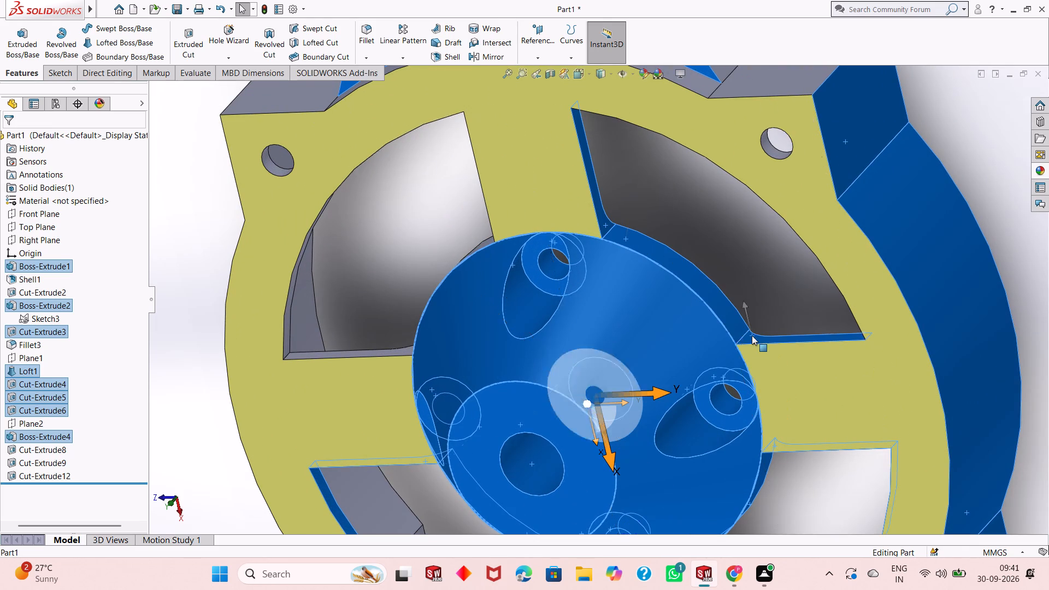
Add all inner walls of the -X/+Z window and the outer arc wall of the -X/-Z window to the selection.
ctrl+click(394, 354)
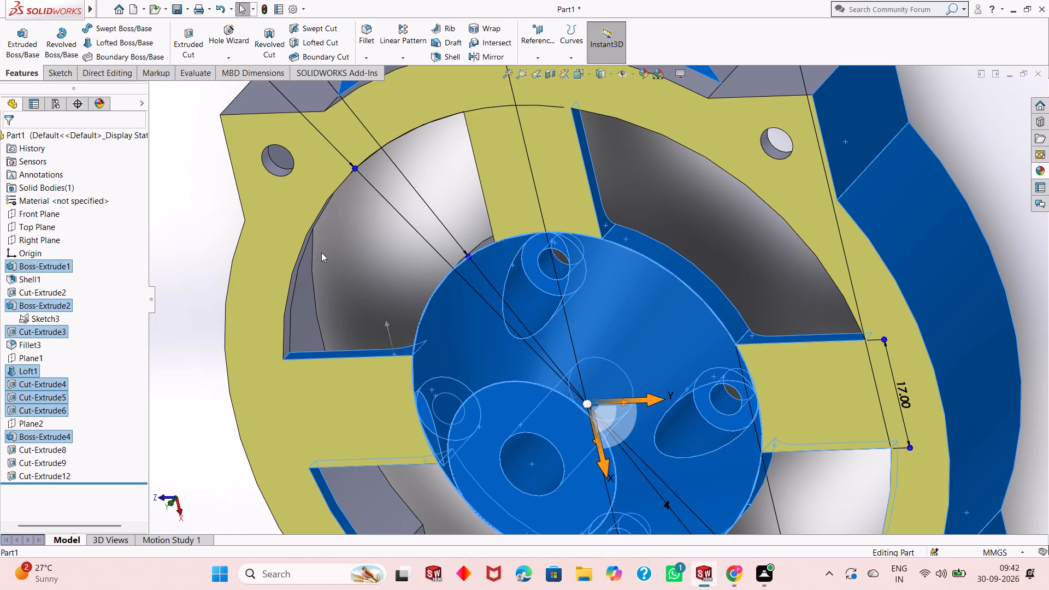
ctrl+click(288, 334)
middle_drag(437, 228, 498, 178)
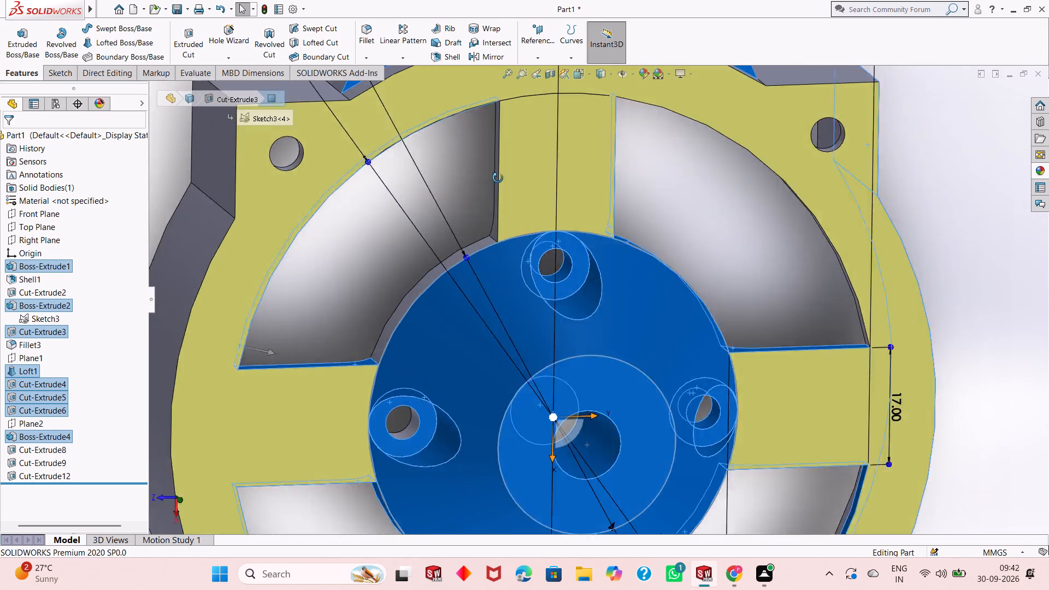
middle_drag(498, 178, 548, 140)
ctrl+click(473, 170)
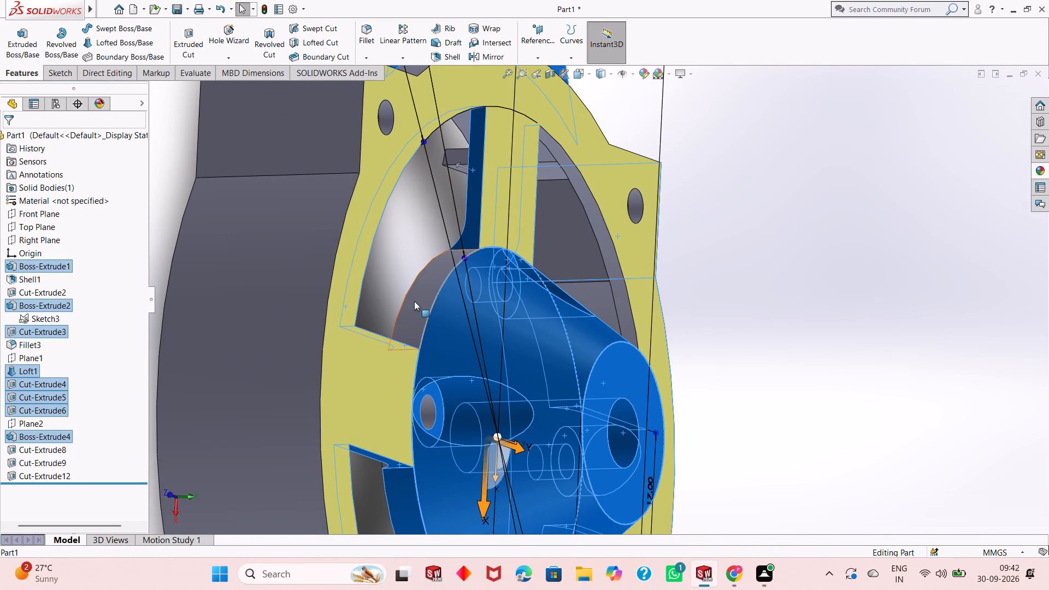
ctrl+click(414, 302)
ctrl+click(576, 184)
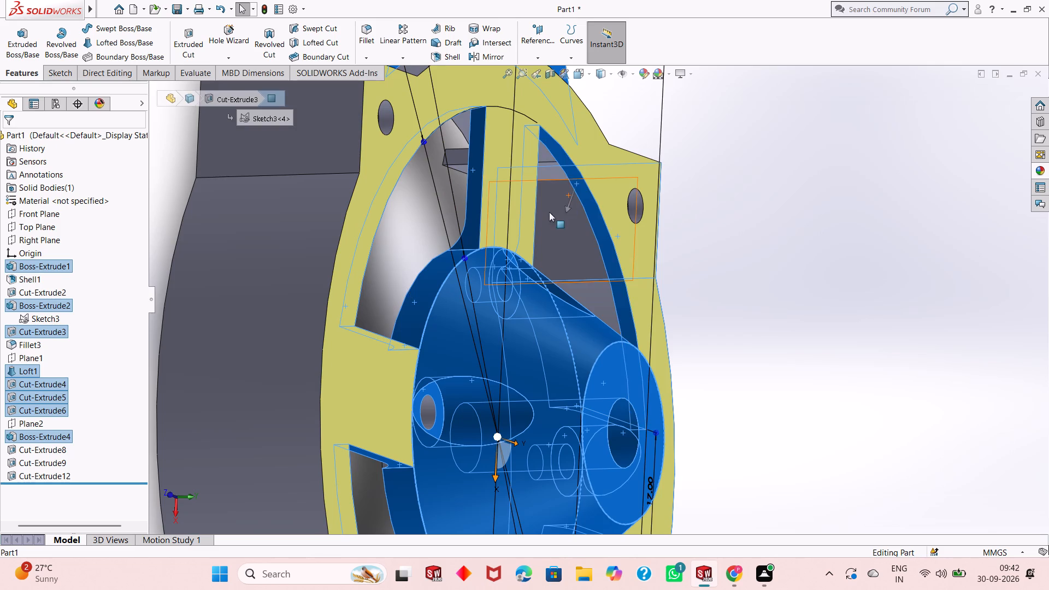
Examine the front and outer sides of the part for faces that are not yet in the selection.
middle_drag(549, 213, 511, 243)
scroll(494, 255, up, 4)
middle_drag(669, 285, 649, 319)
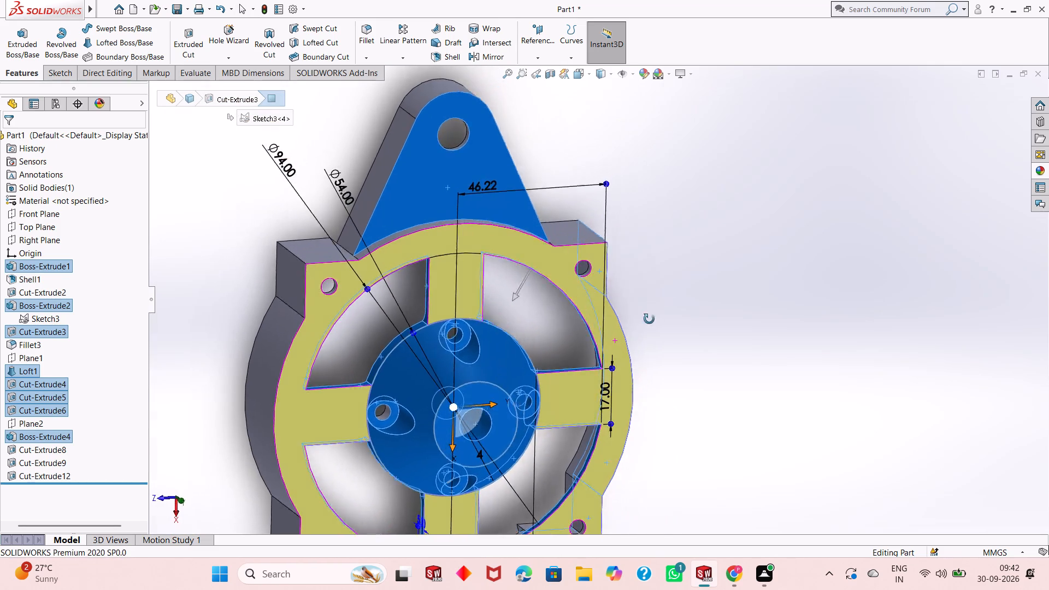
middle_drag(649, 319, 696, 193)
scroll(621, 333, up, 2)
middle_drag(686, 433, 655, 439)
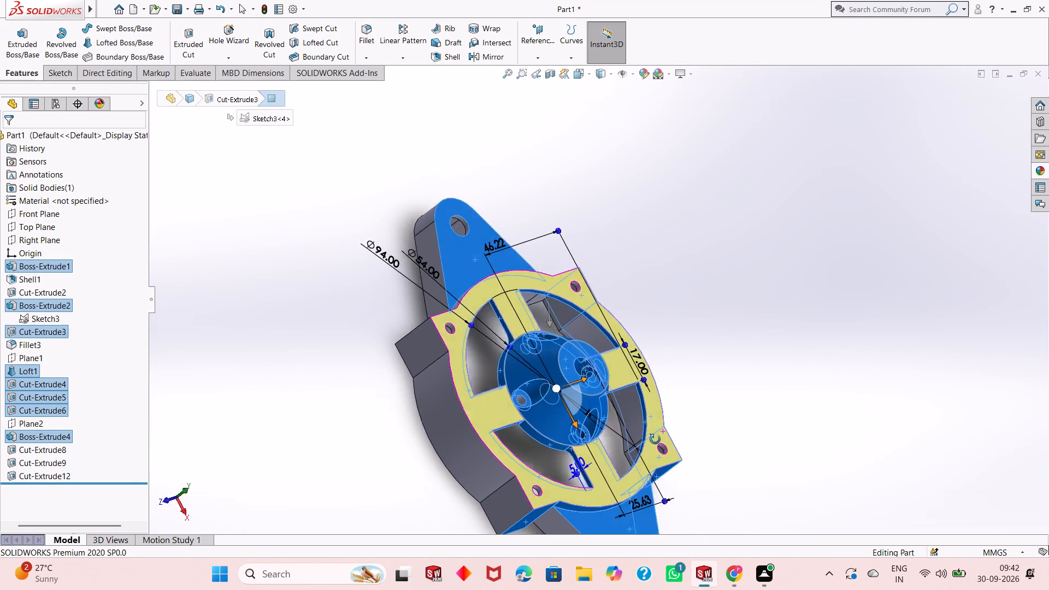
middle_drag(655, 439, 554, 430)
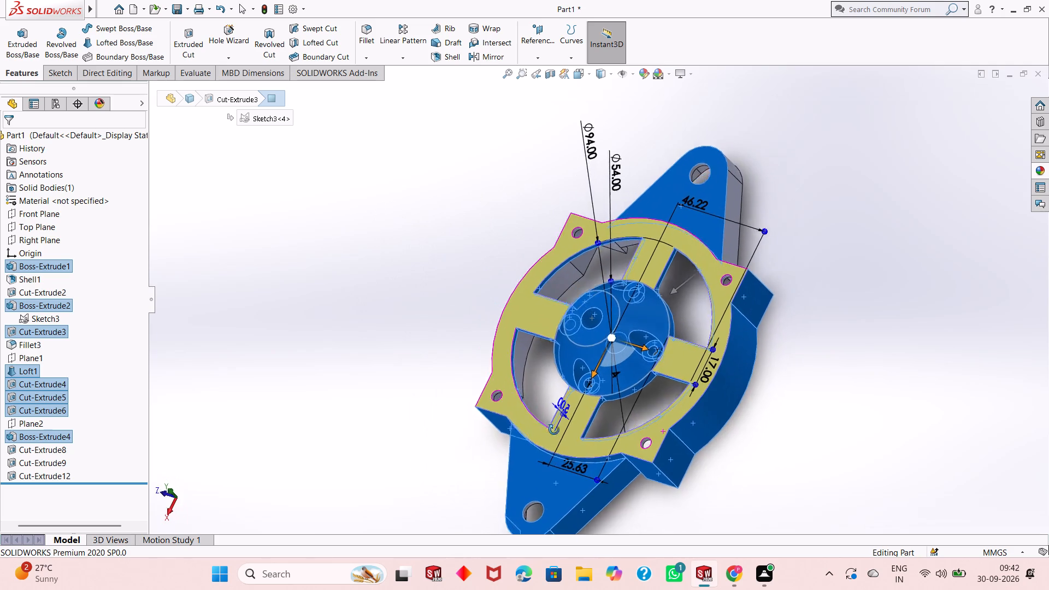
middle_drag(554, 430, 588, 385)
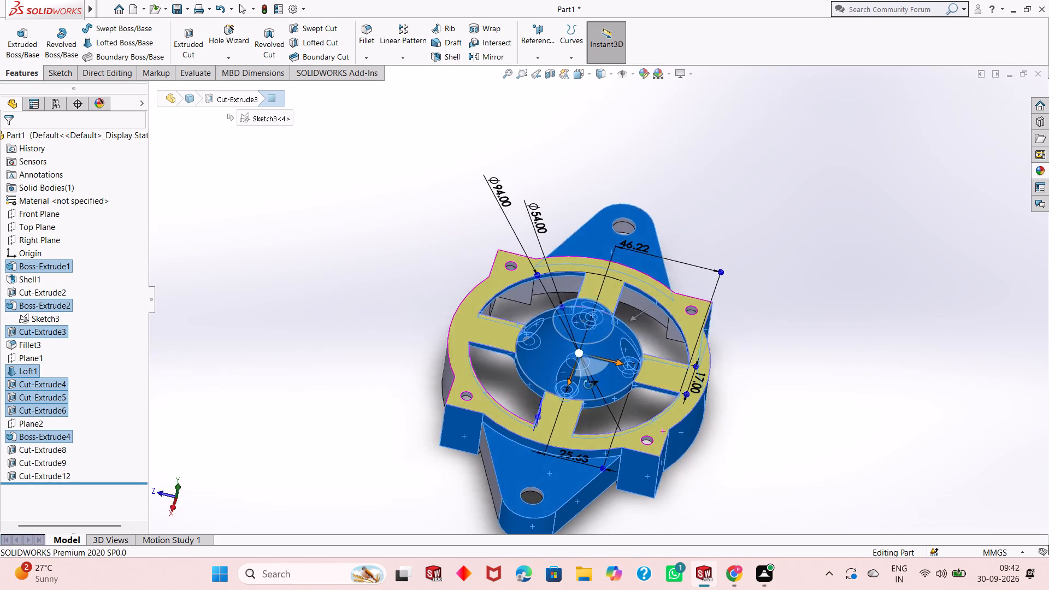
middle_drag(588, 385, 616, 318)
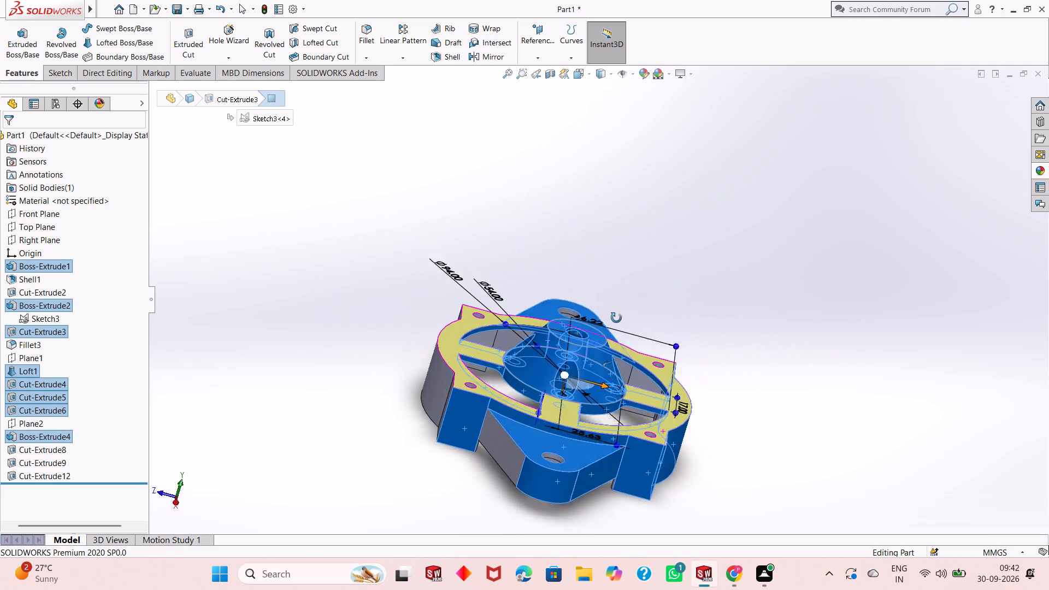
middle_drag(616, 318, 567, 410)
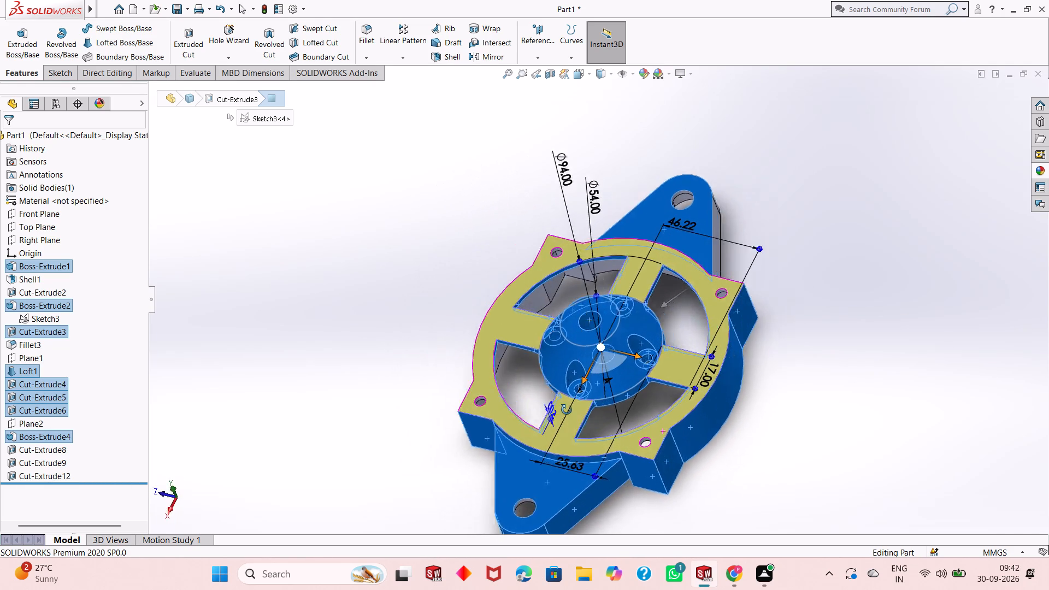
middle_drag(567, 410, 541, 417)
scroll(552, 392, down, 3)
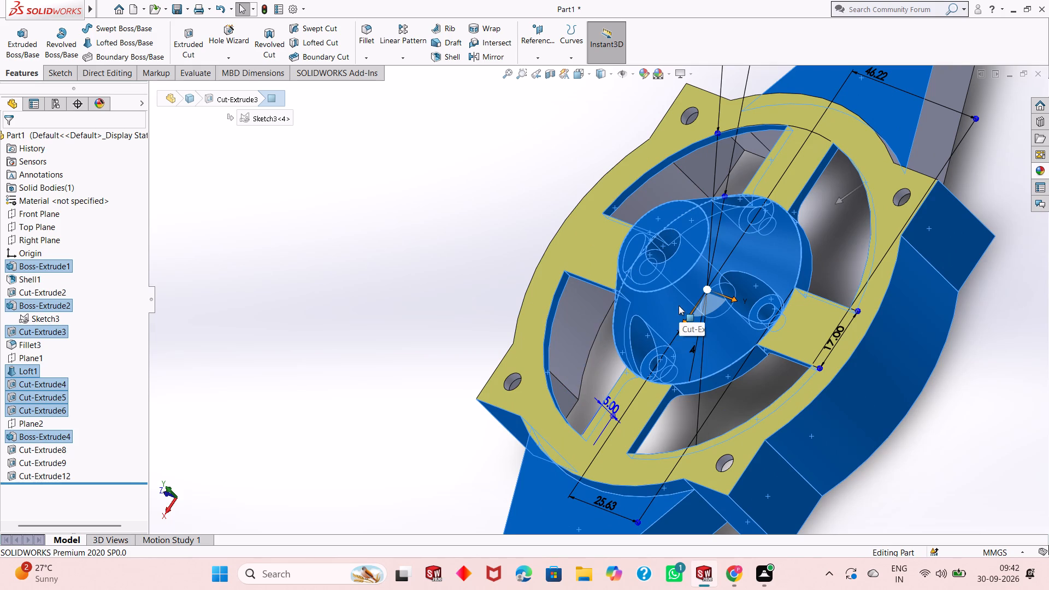
scroll(677, 305, up, 1)
middle_drag(692, 385, 776, 362)
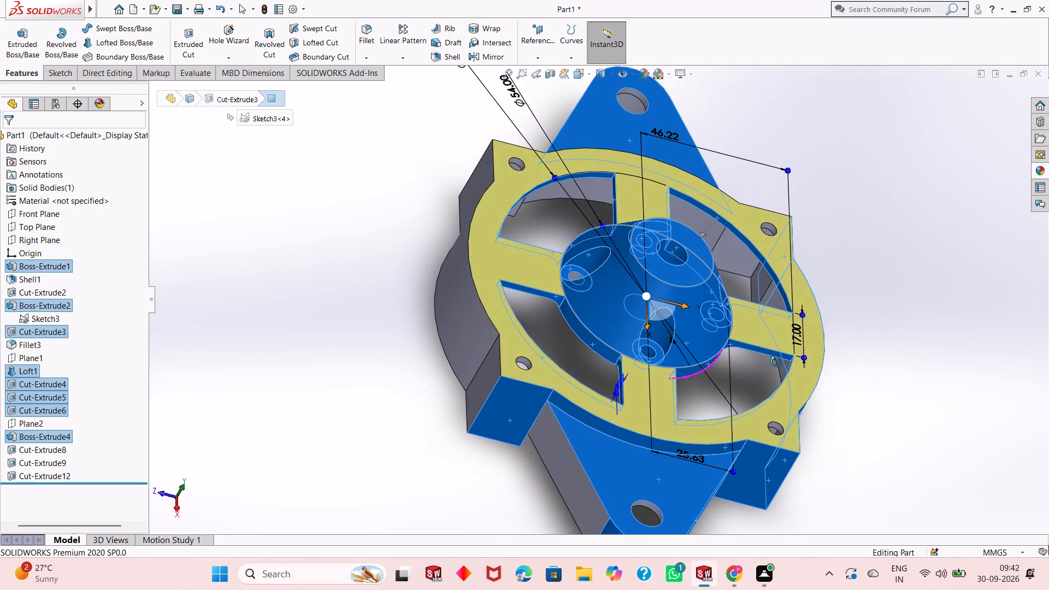
middle_drag(776, 362, 769, 504)
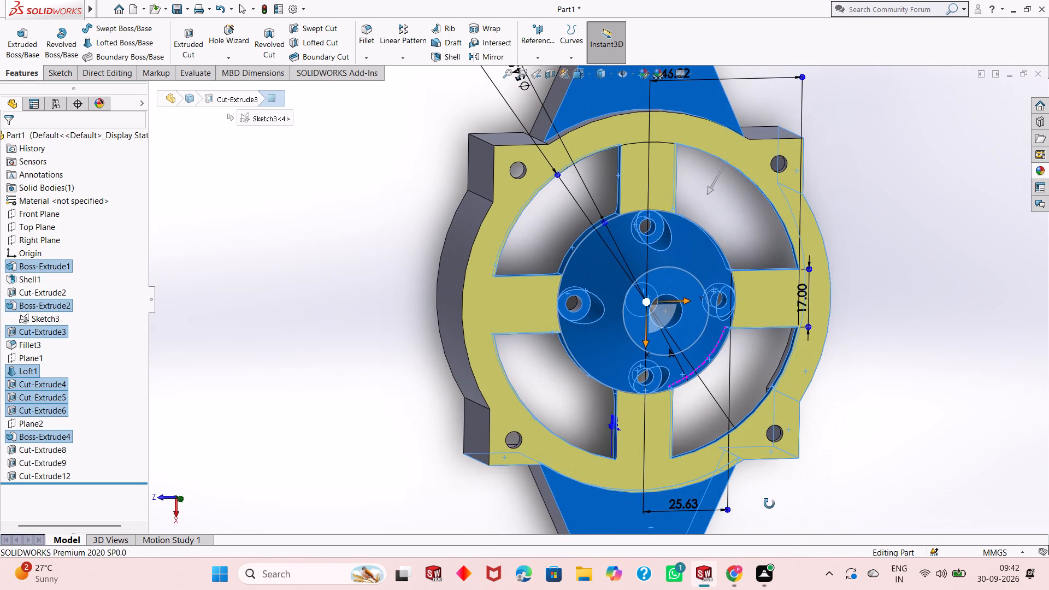
middle_drag(769, 504, 786, 476)
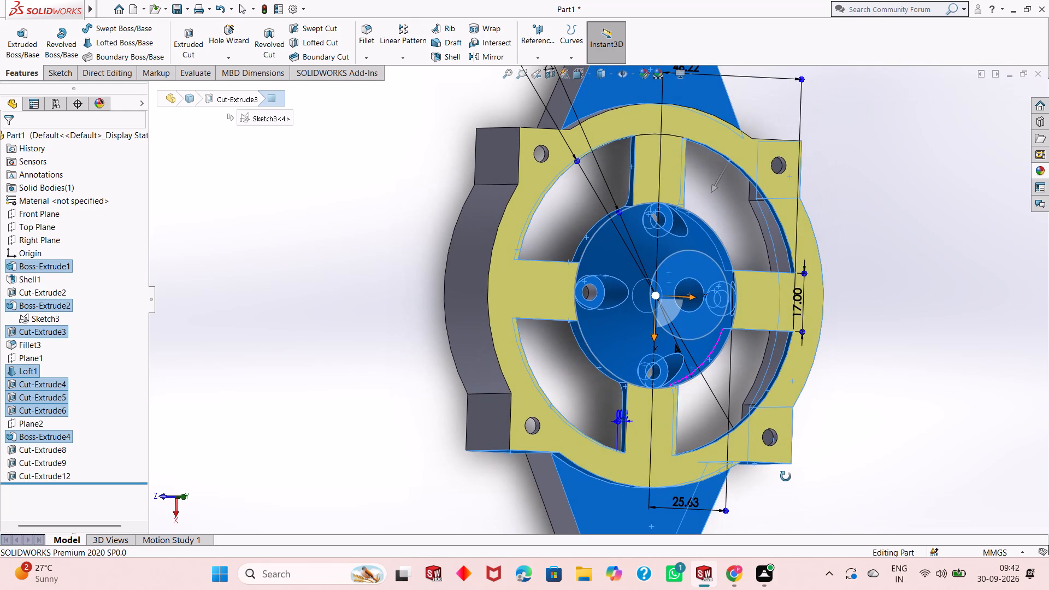
middle_drag(786, 476, 790, 429)
Add the inner wall of the +Z hub hole to the selection.
scroll(583, 237, down, 7)
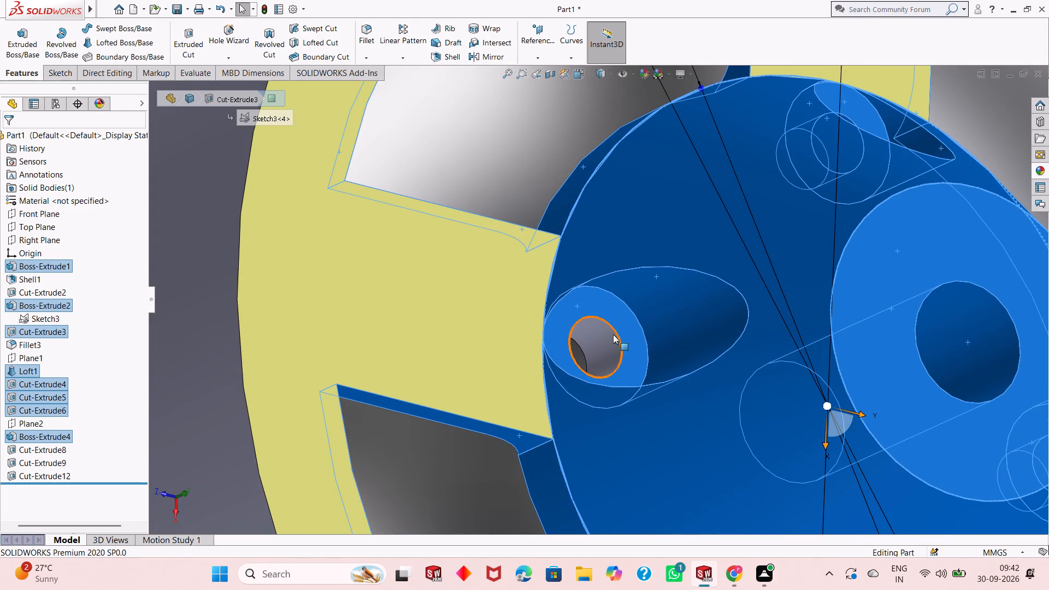
ctrl+click(604, 332)
scroll(794, 242, up, 5)
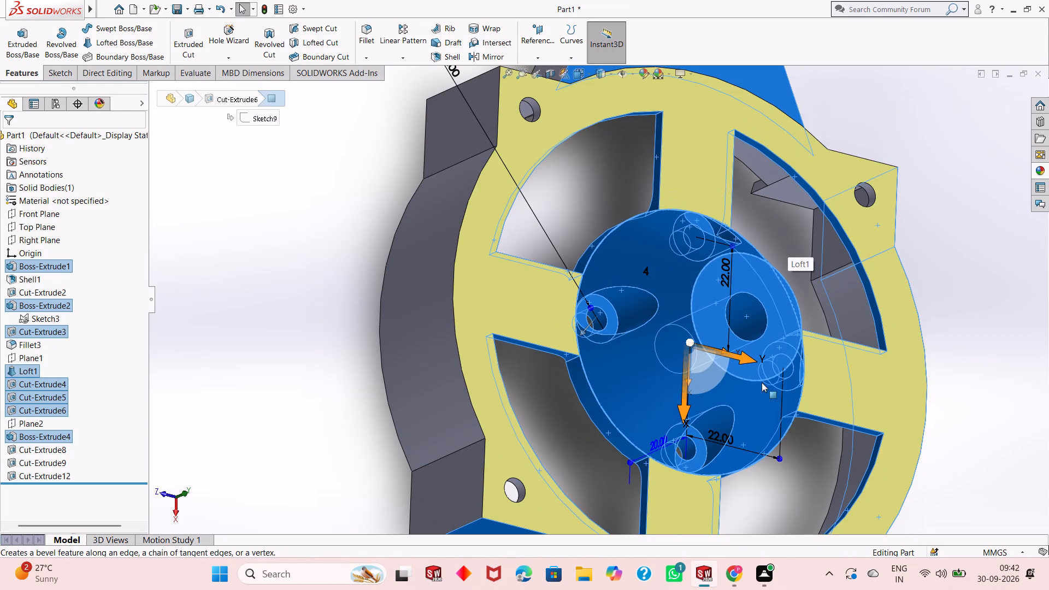
Add the -X lug's side and rounded end walls, the step wall beside the ring, and both -X corner-block end faces to the selection.
middle_drag(760, 294, 686, 379)
scroll(683, 368, up, 3)
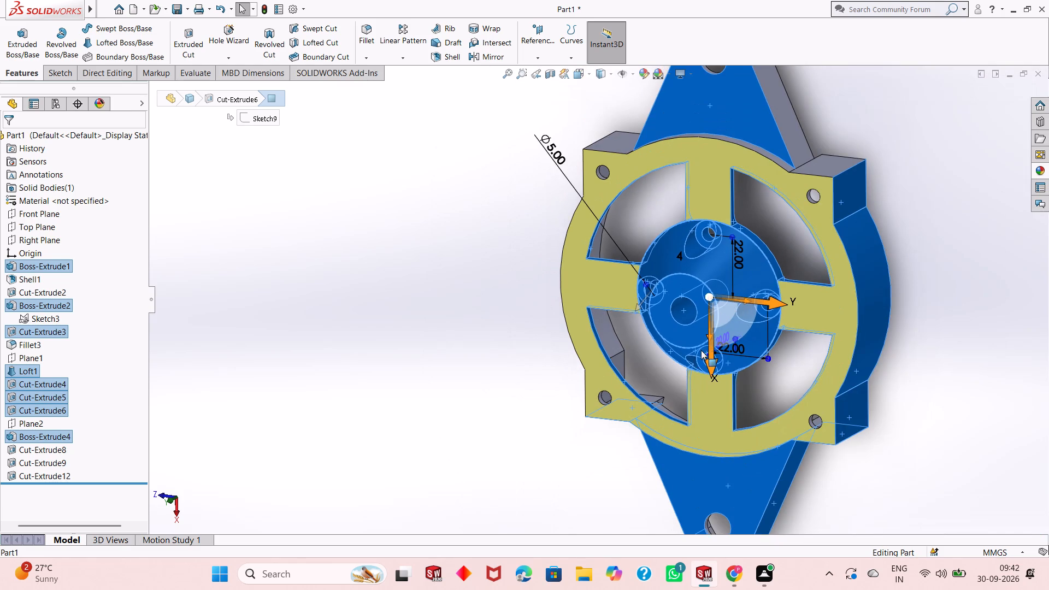
scroll(702, 350, up, 1)
scroll(724, 308, up, 1)
middle_drag(785, 133, 789, 214)
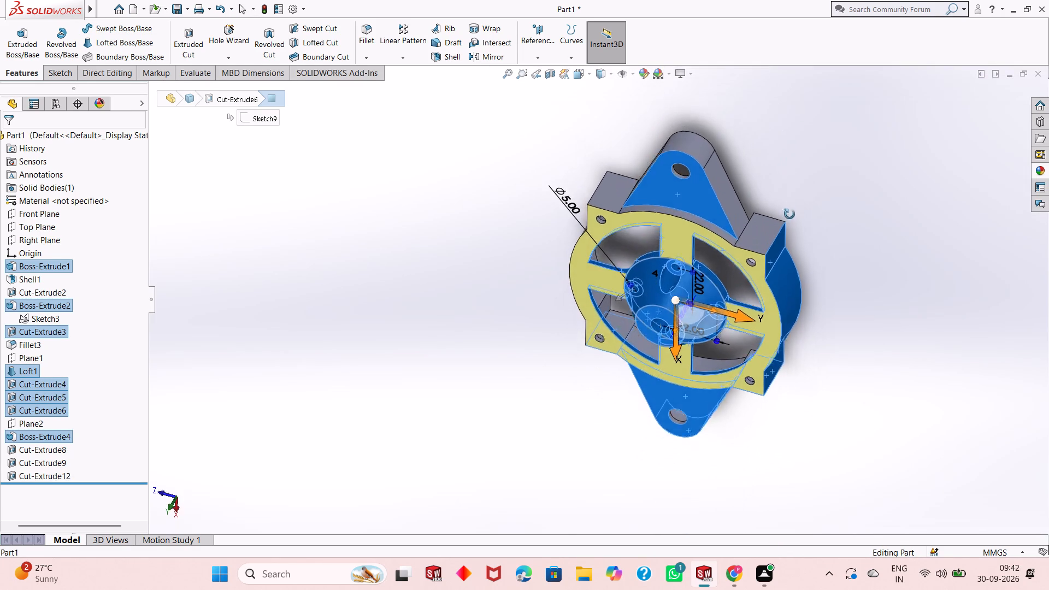
middle_drag(789, 214, 786, 250)
scroll(691, 240, down, 4)
ctrl+click(688, 269)
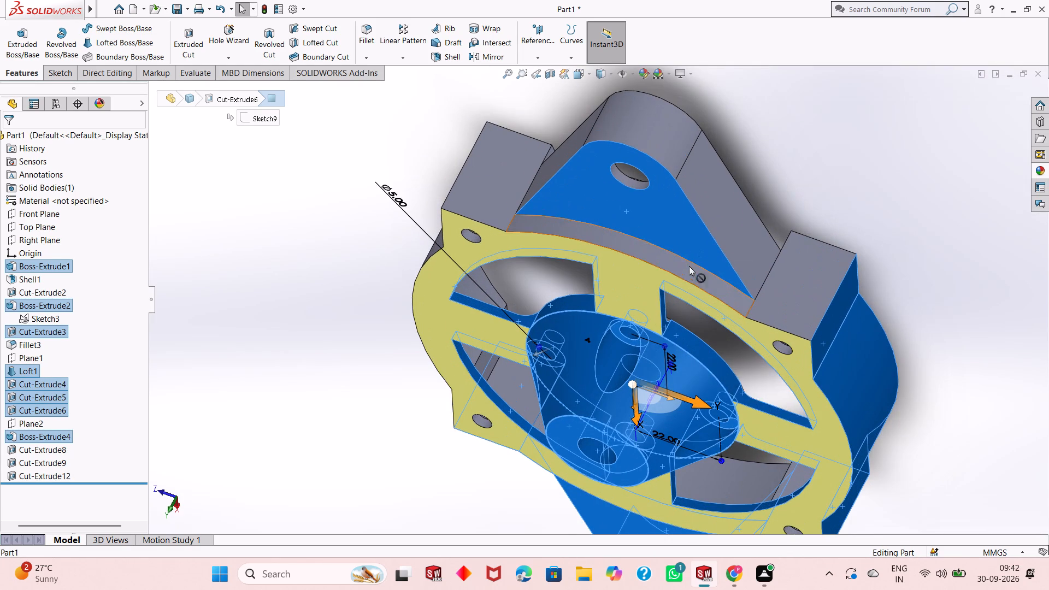
ctrl+click(730, 208)
ctrl+click(684, 130)
ctrl+click(561, 155)
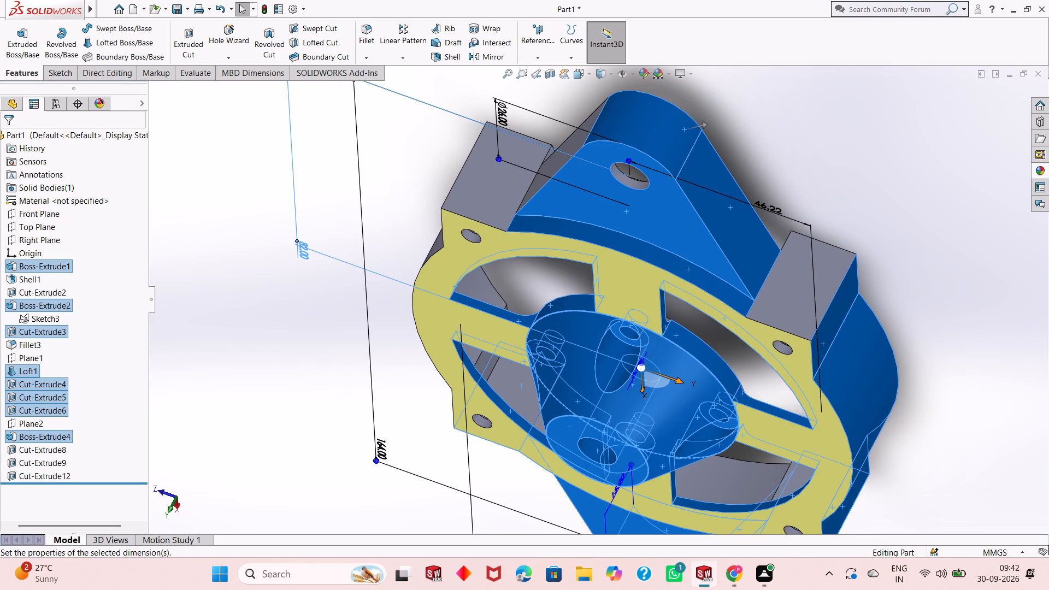
ctrl+click(548, 165)
ctrl+click(500, 180)
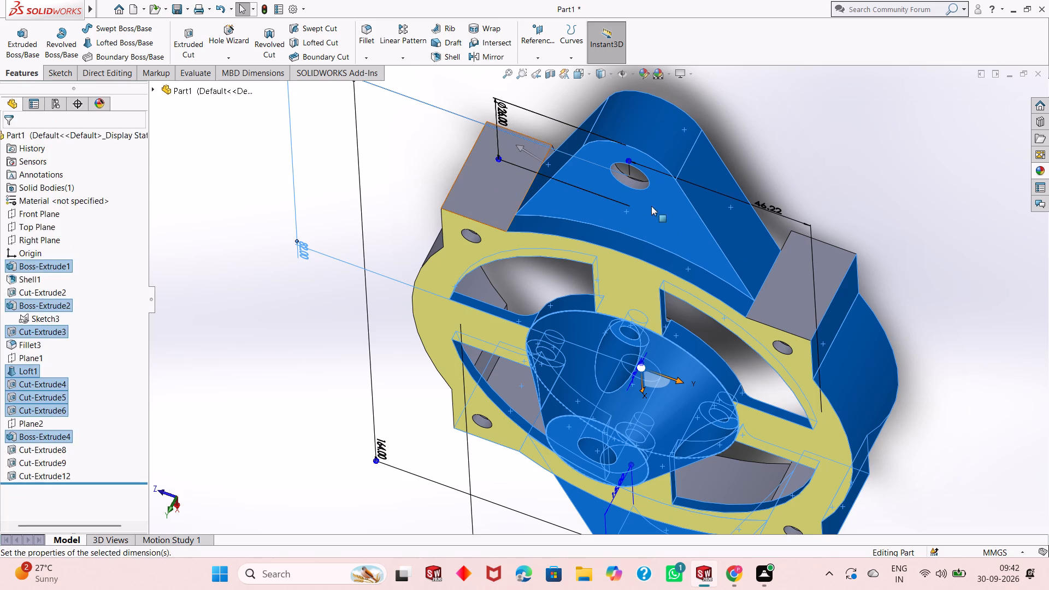
ctrl+click(804, 277)
Add the ring's +Z outer arc wall, the two adjoining corner-block faces and the +X lug's +Z side wall to the selection.
scroll(515, 349, up, 1)
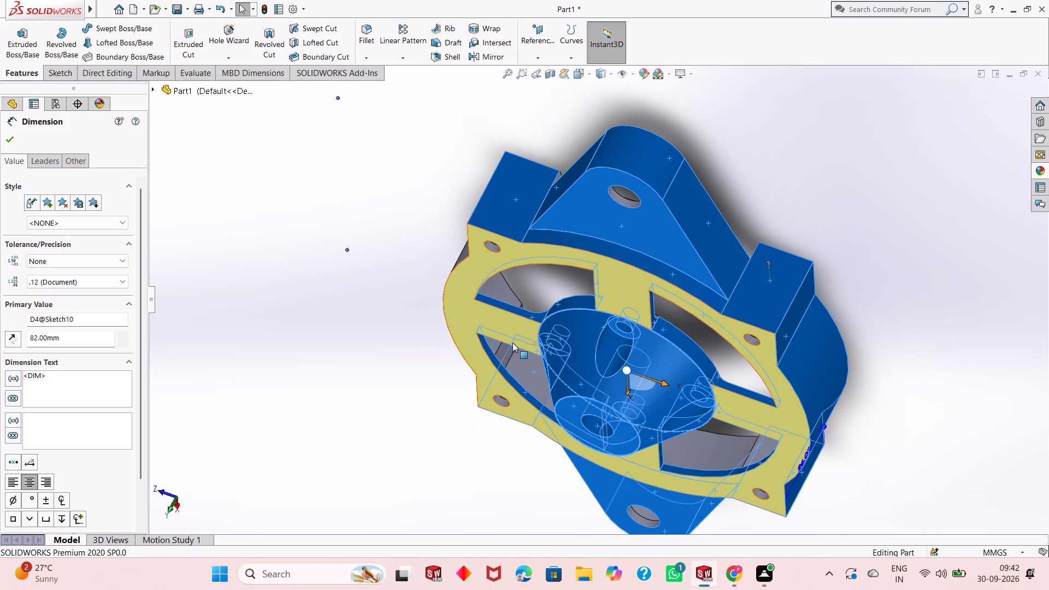
middle_drag(408, 267, 466, 262)
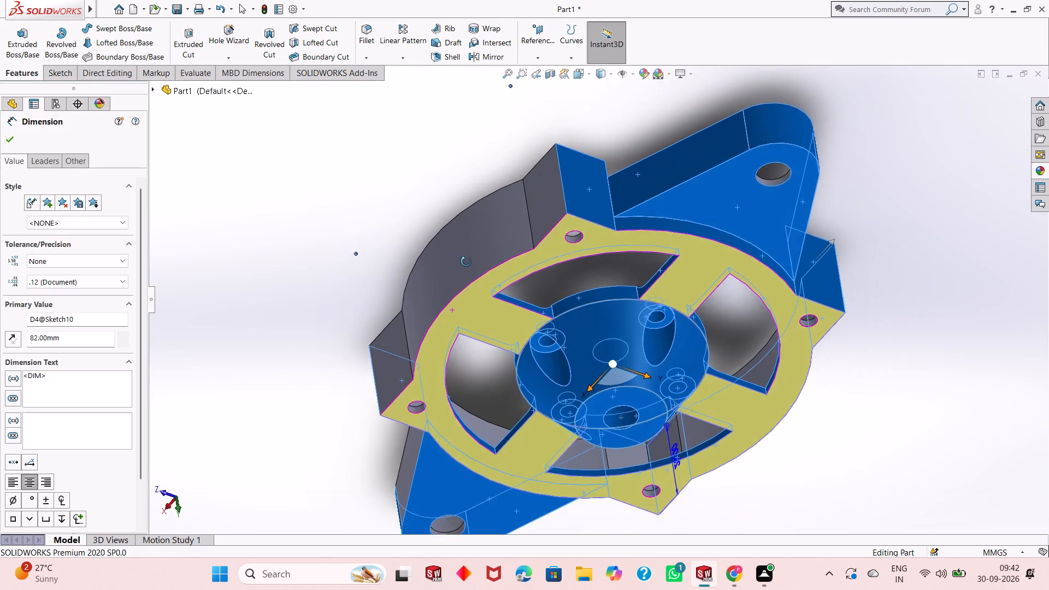
middle_drag(466, 262, 532, 301)
ctrl+click(569, 236)
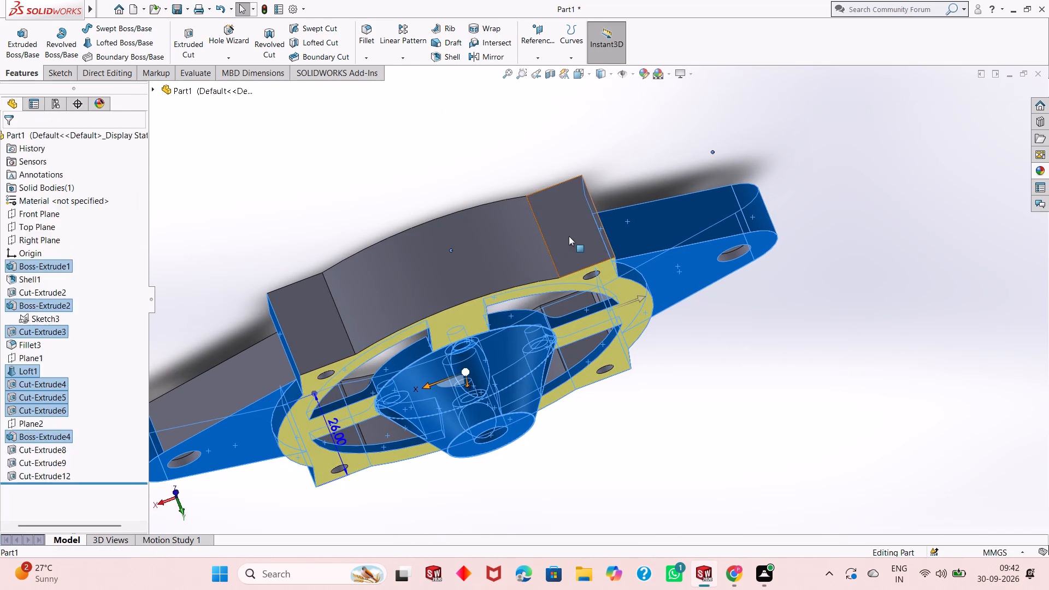
ctrl+click(463, 251)
ctrl+click(312, 341)
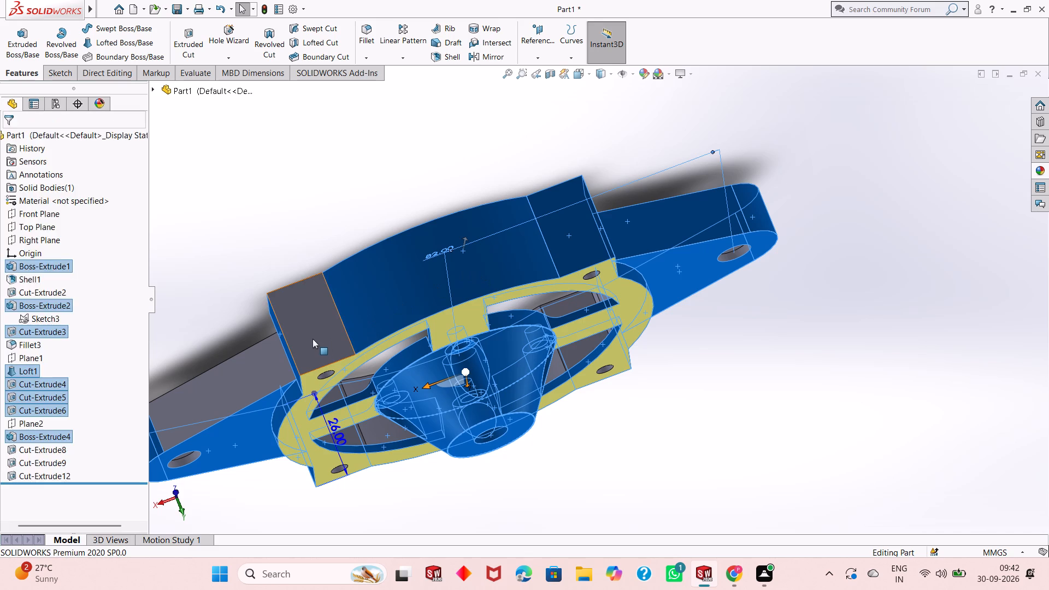
scroll(580, 338, up, 4)
scroll(347, 388, down, 3)
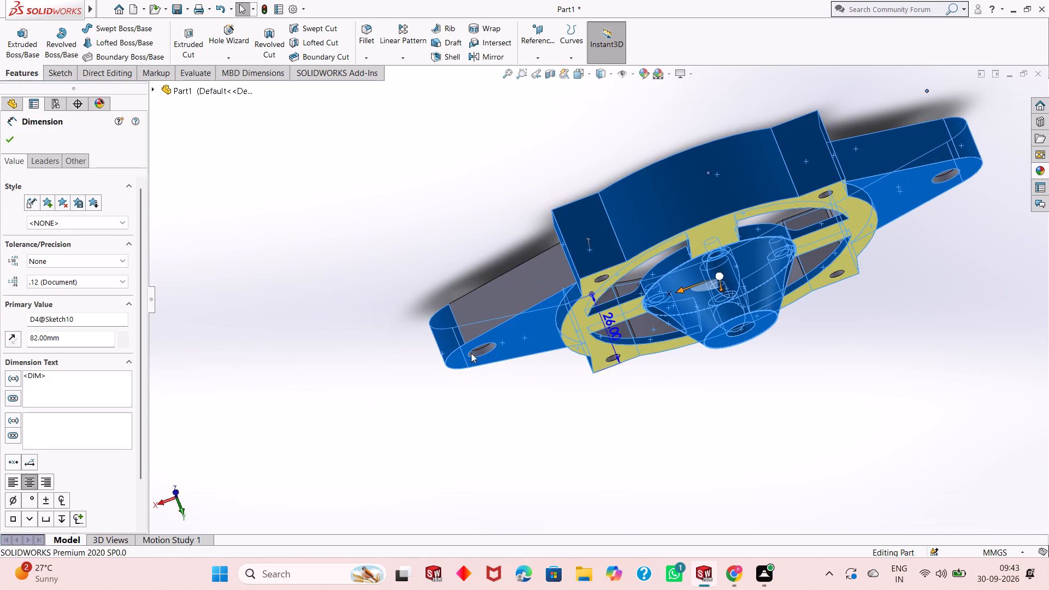
ctrl+click(513, 299)
Examine the outer walls, front and back of the part for faces still missing from the selection.
middle_drag(626, 400, 662, 134)
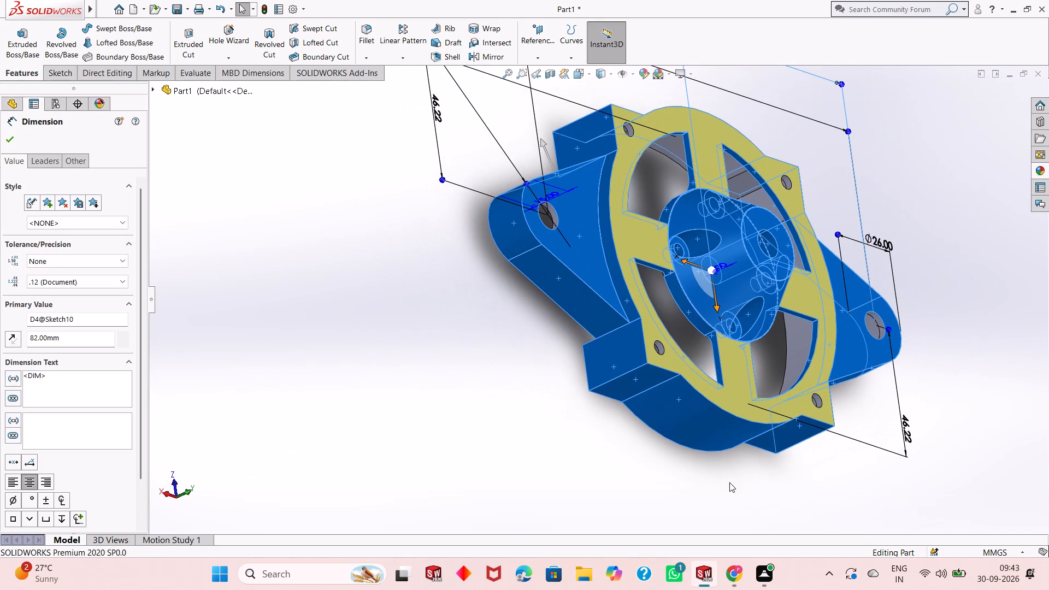
middle_drag(865, 463, 852, 431)
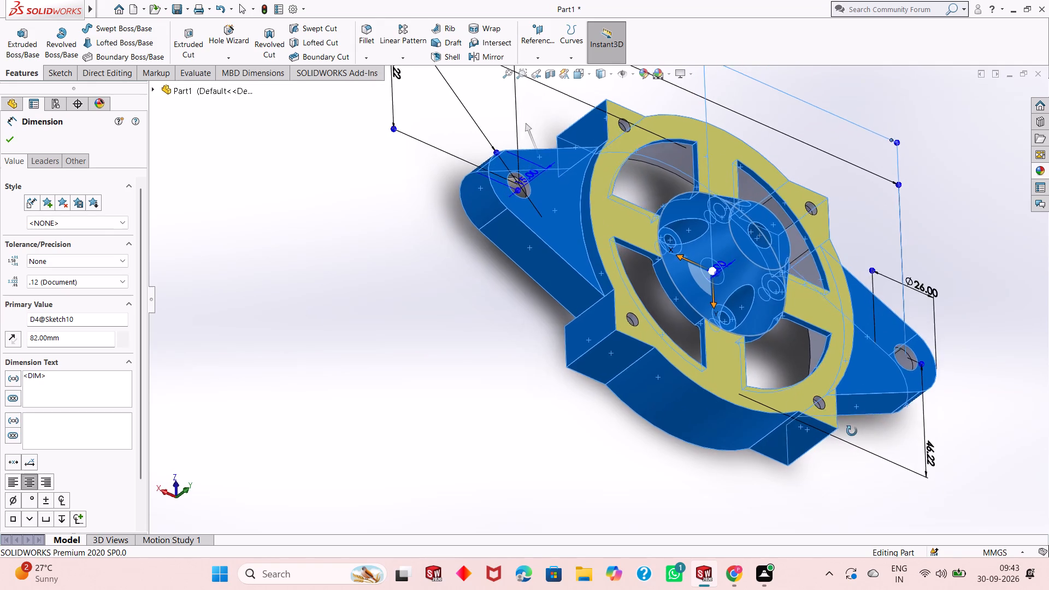
middle_drag(852, 431, 815, 321)
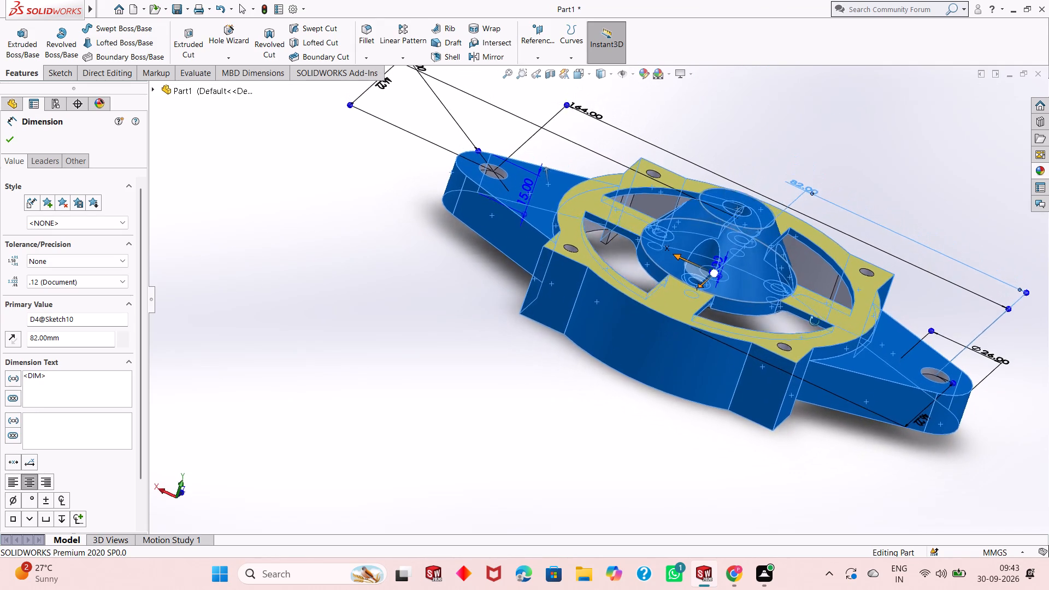
middle_drag(815, 321, 819, 181)
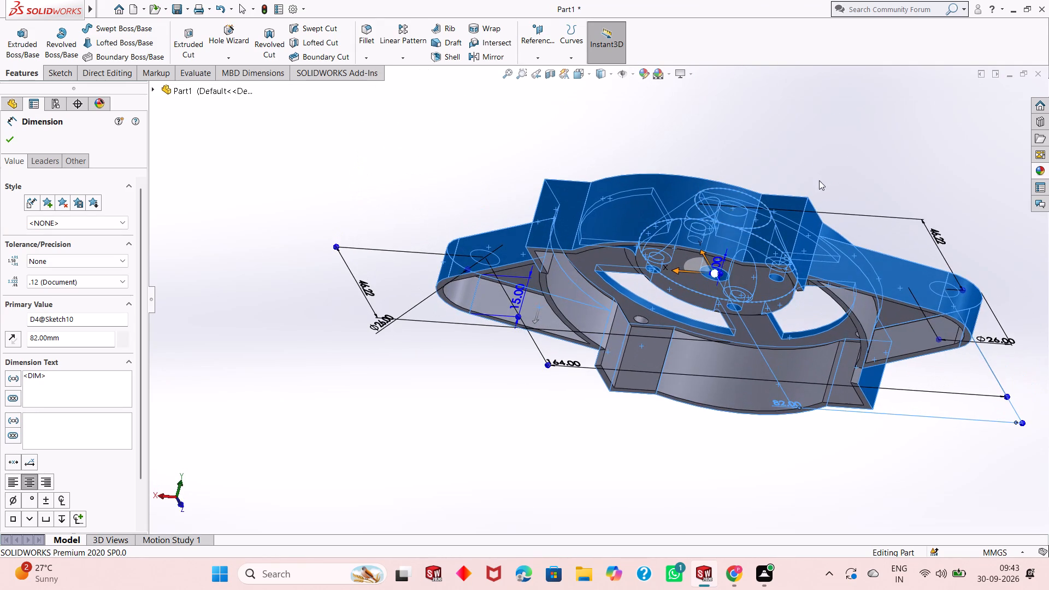
middle_drag(755, 222, 715, 456)
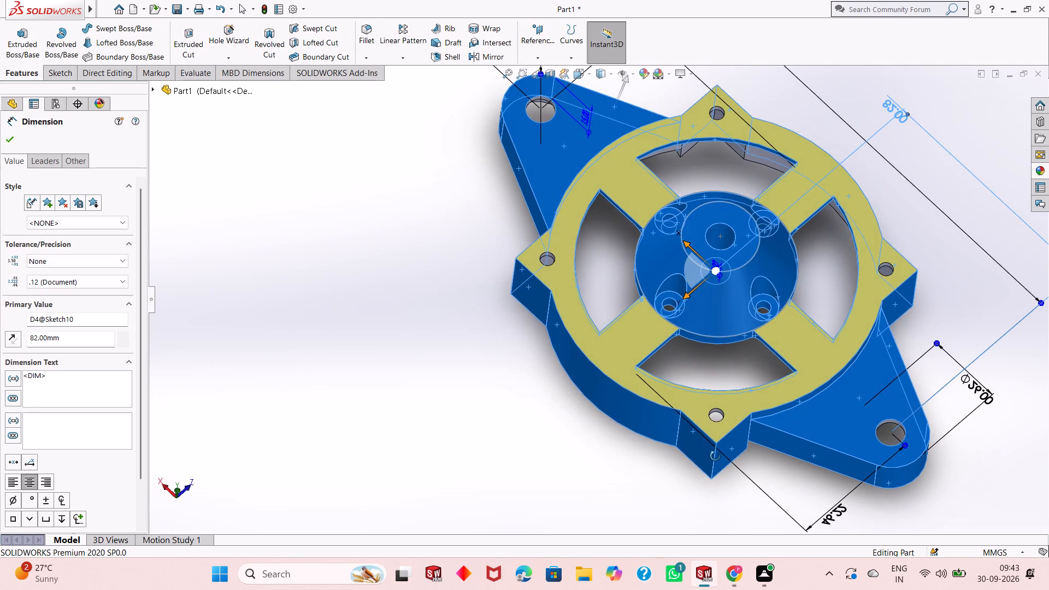
middle_drag(715, 456, 742, 474)
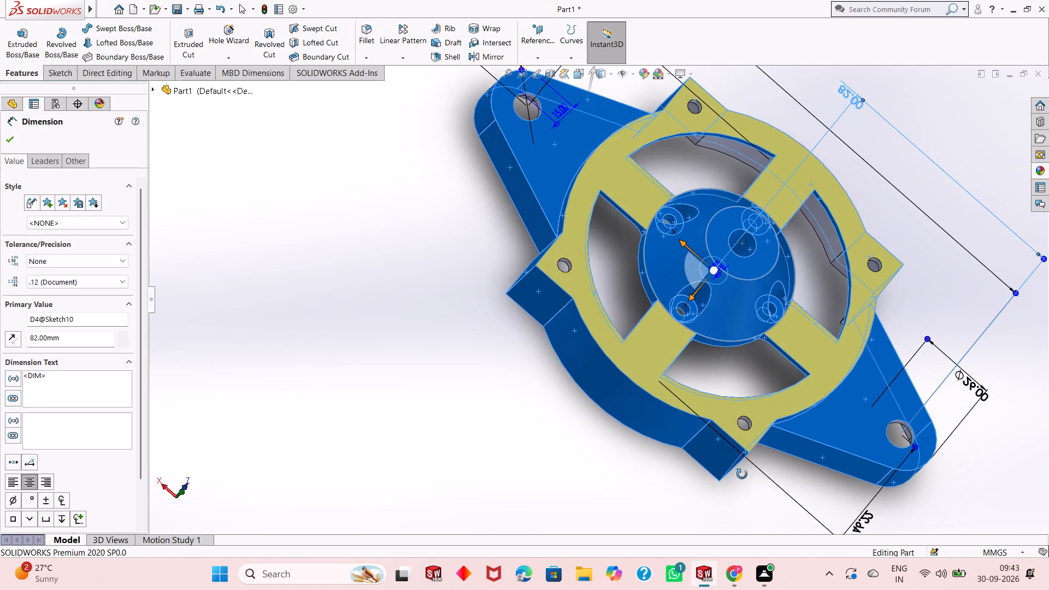
middle_drag(742, 474, 670, 509)
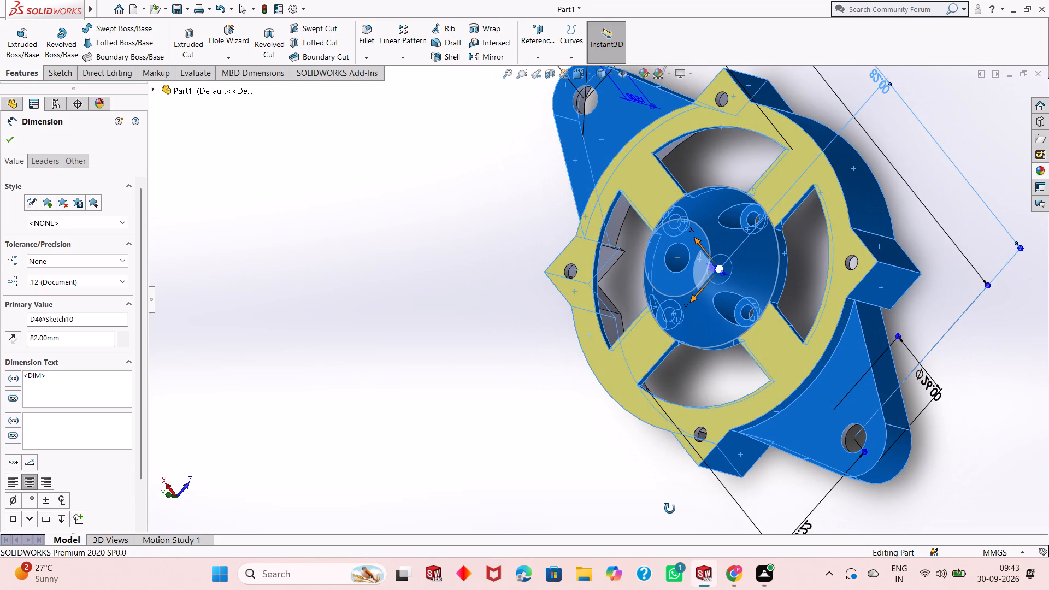
middle_drag(670, 509, 762, 126)
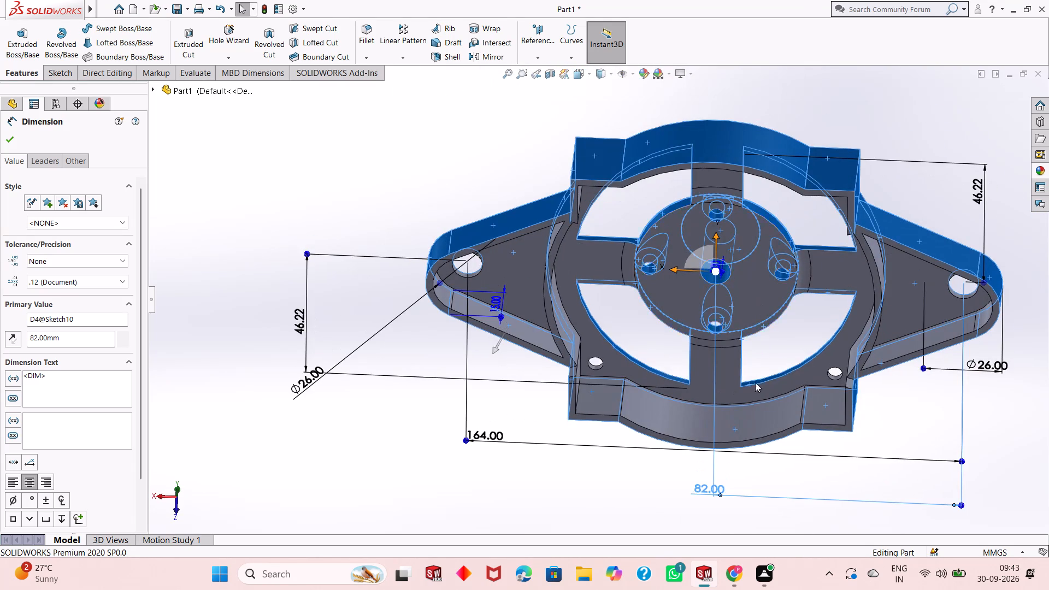
Add the ring's -Z inner arc wall, adjoining corner-block inner faces, the -X block's inner end face, and the spoked ring floor to the selection.
middle_drag(757, 396, 741, 144)
scroll(687, 170, down, 2)
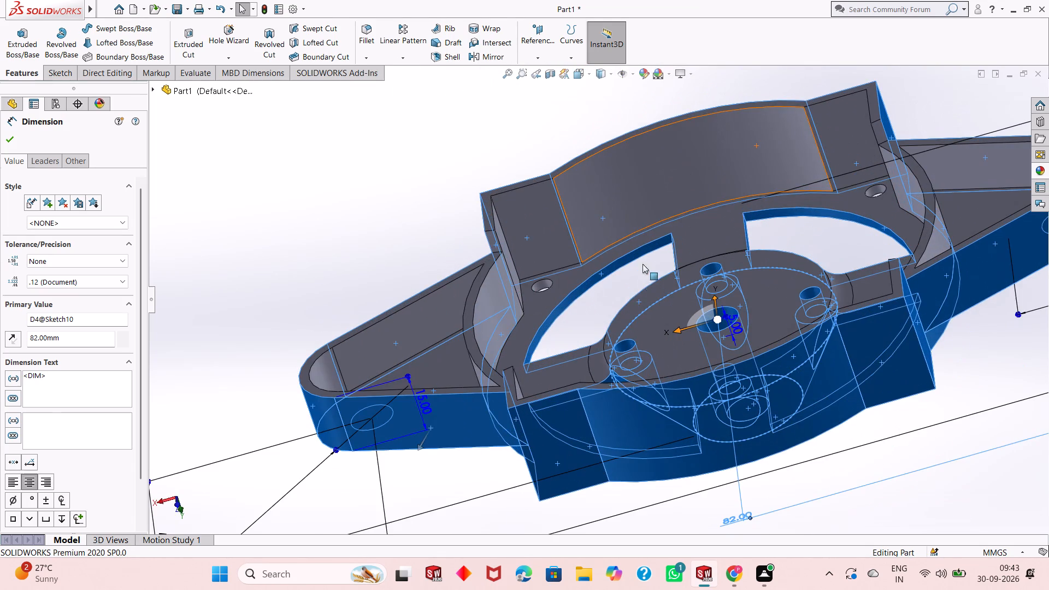
middle_drag(627, 291, 661, 362)
scroll(667, 354, up, 1)
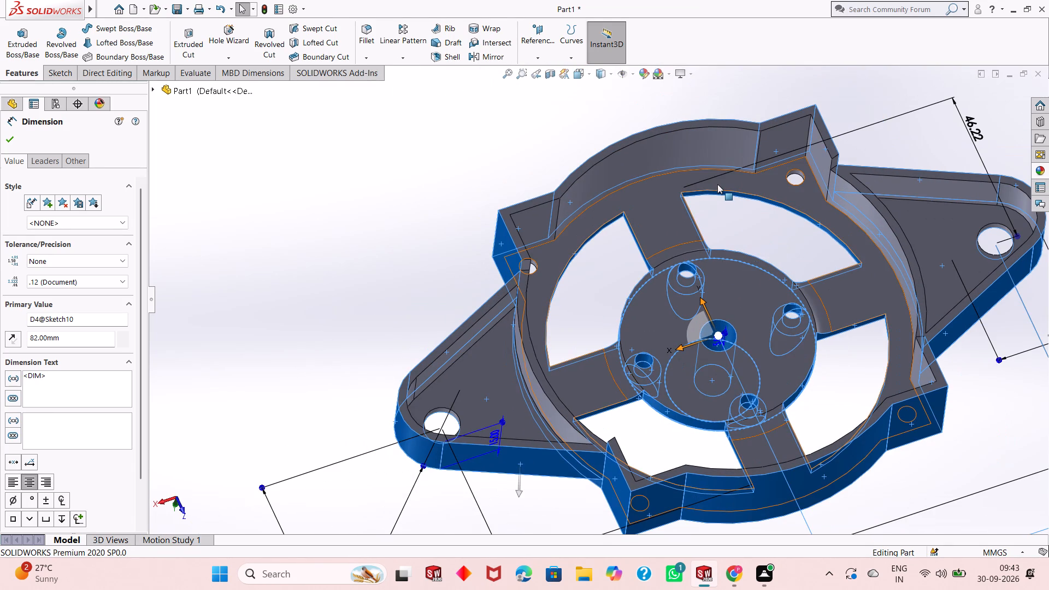
ctrl+click(680, 139)
ctrl+click(527, 215)
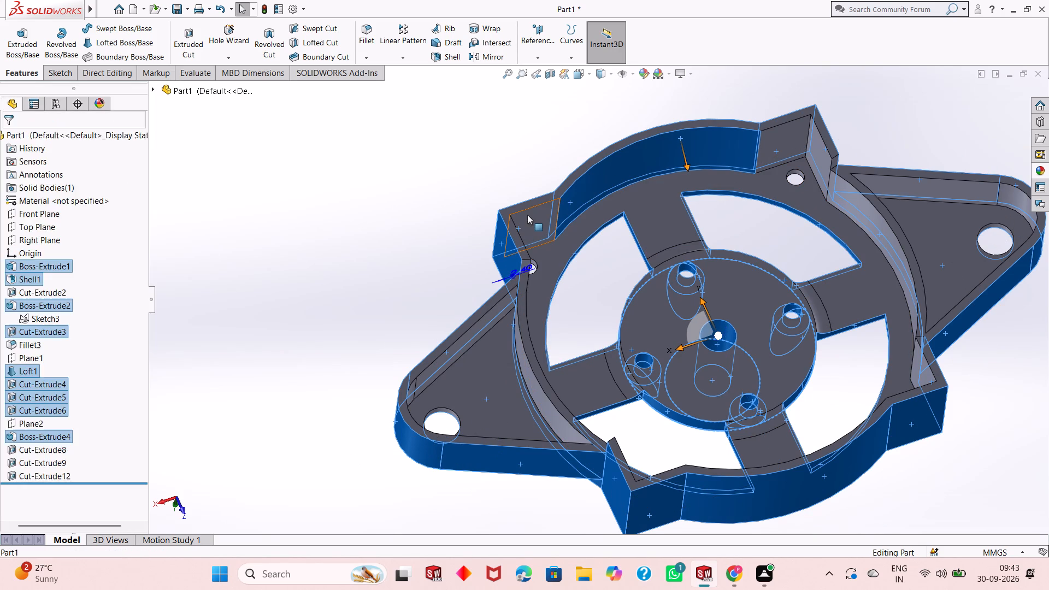
ctrl+click(547, 259)
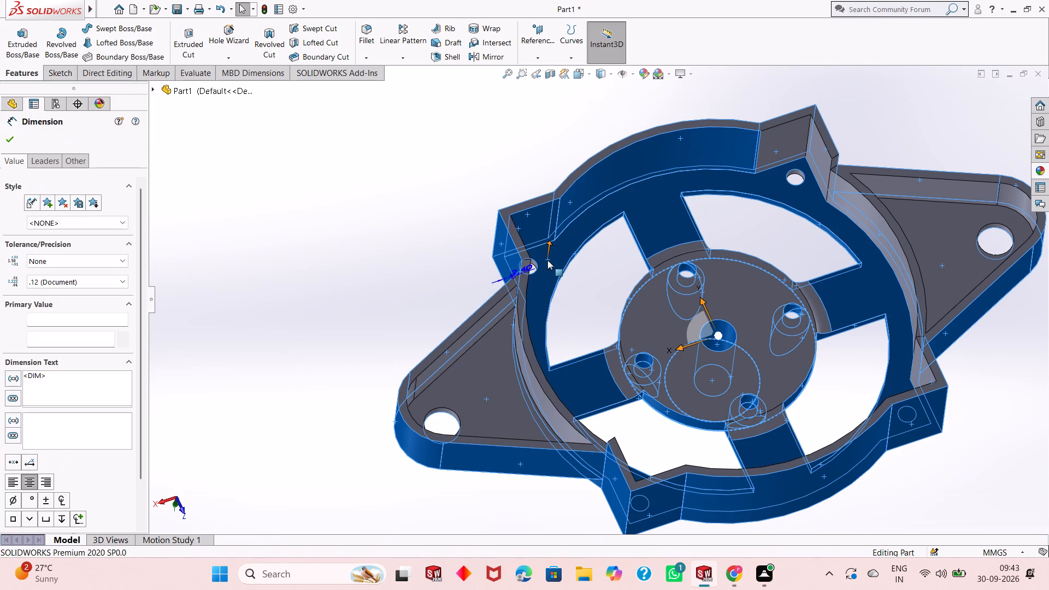
ctrl+click(783, 140)
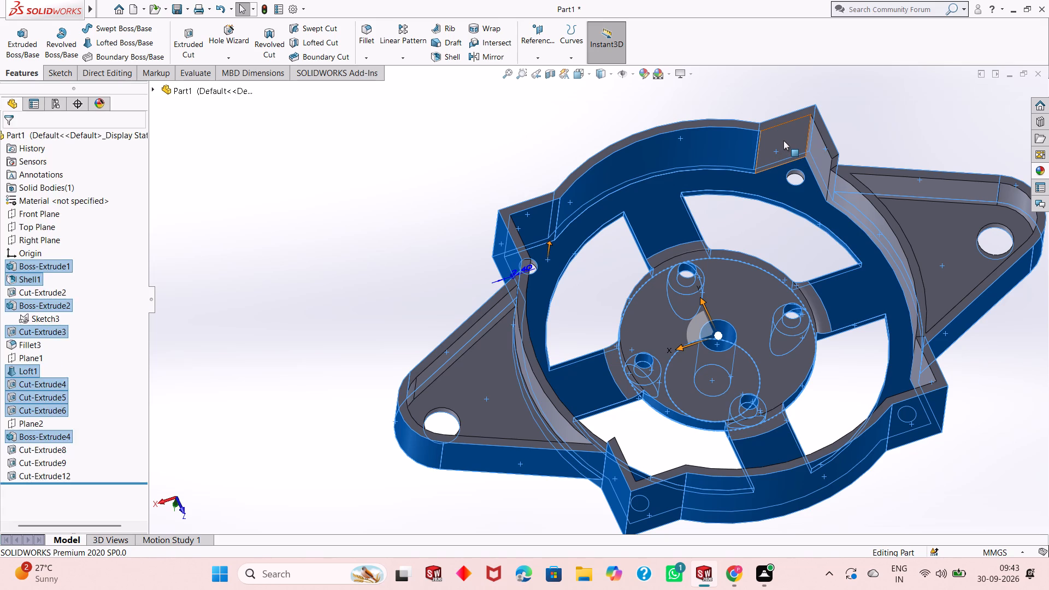
ctrl+click(819, 138)
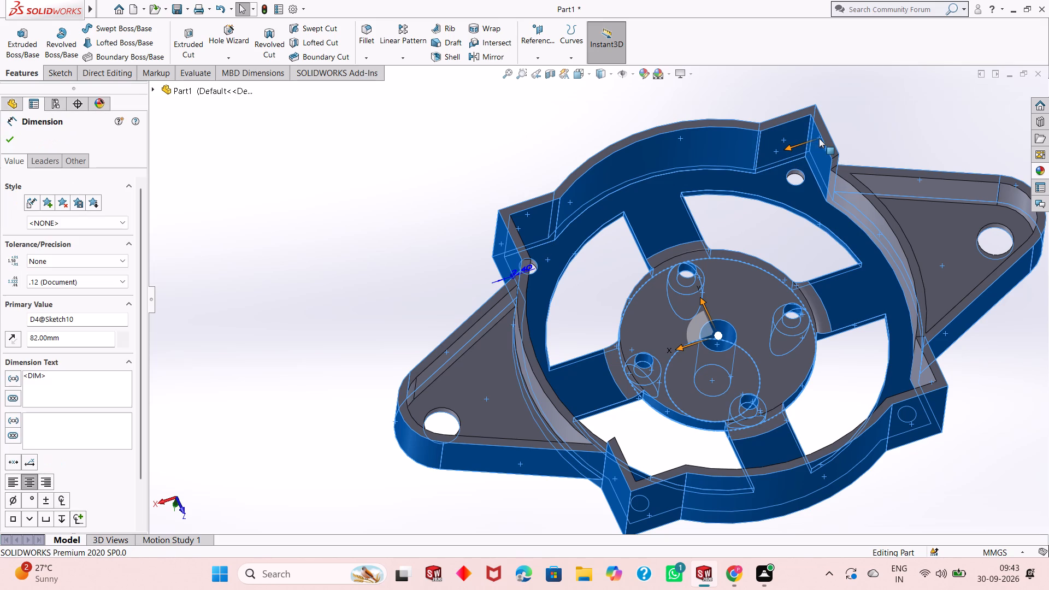
Add the ring's -X inner arc wall, the -X lug's pocket walls and rim, the +Z block's inner end face, and the +Z rim to the selection.
ctrl+click(870, 211)
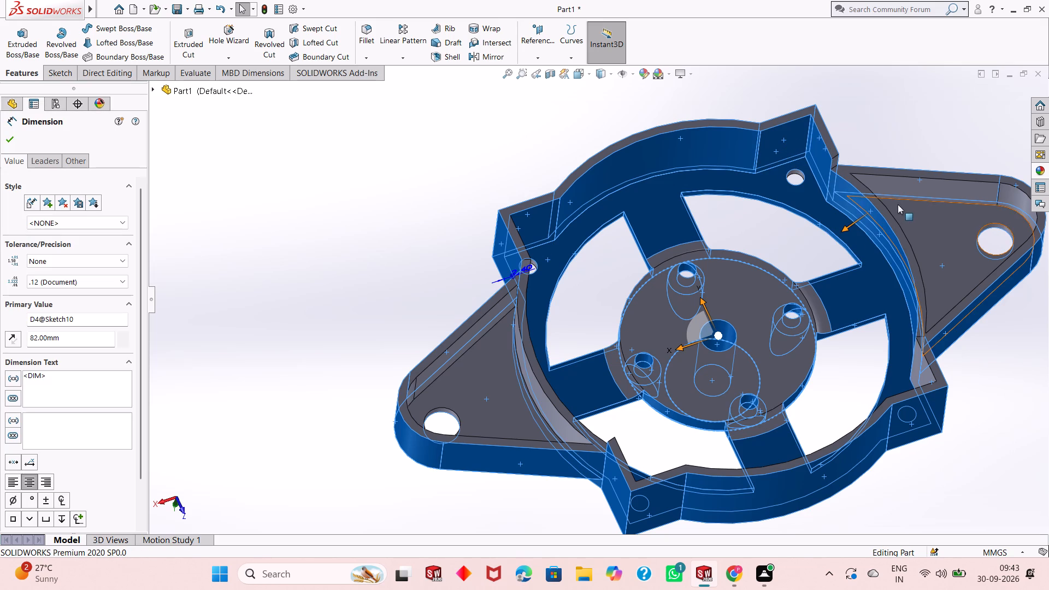
ctrl+click(931, 185)
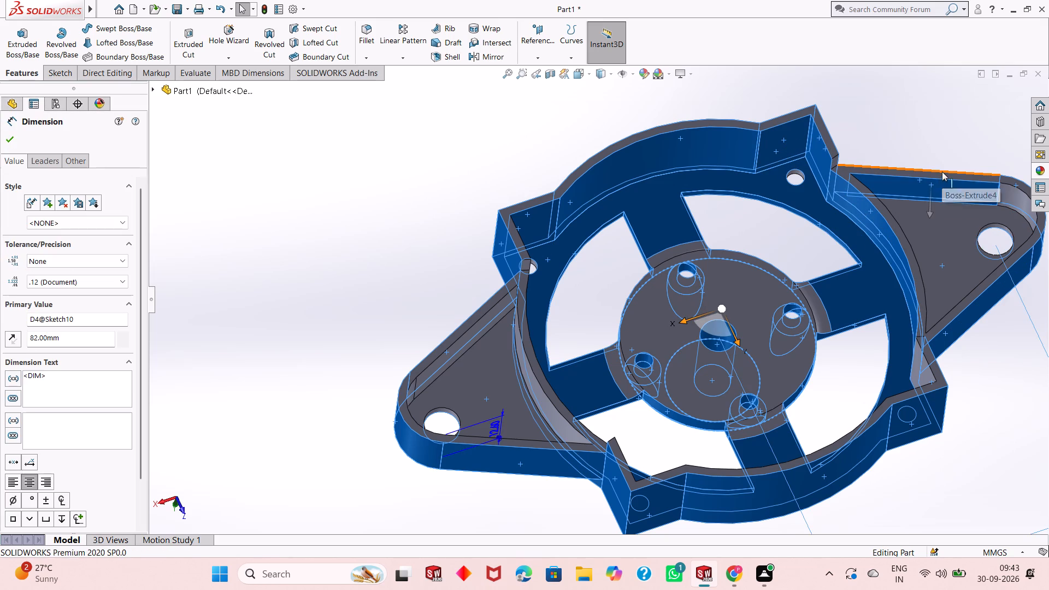
ctrl+click(941, 175)
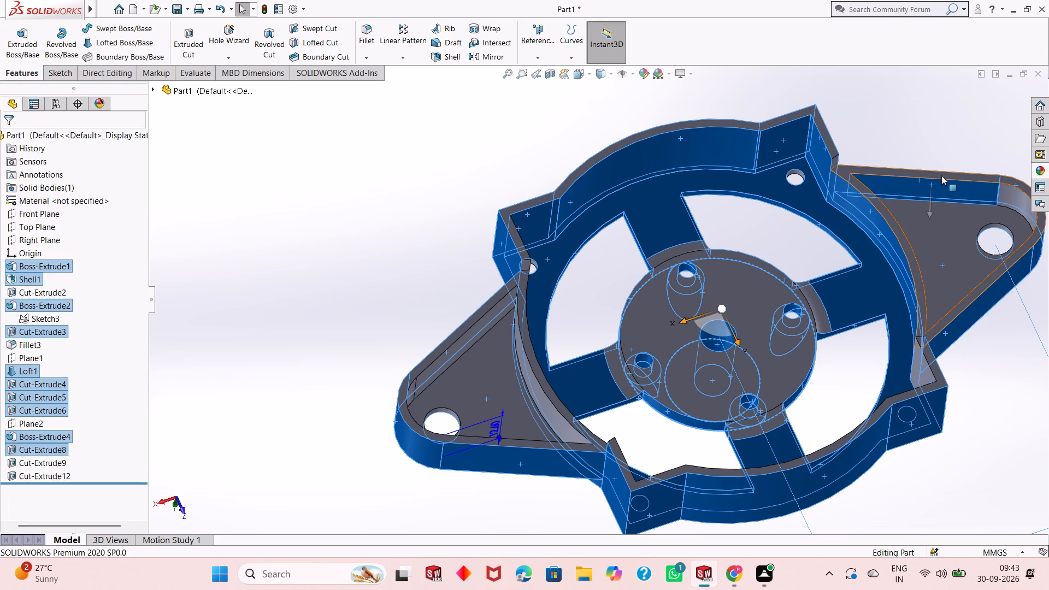
ctrl+click(1022, 199)
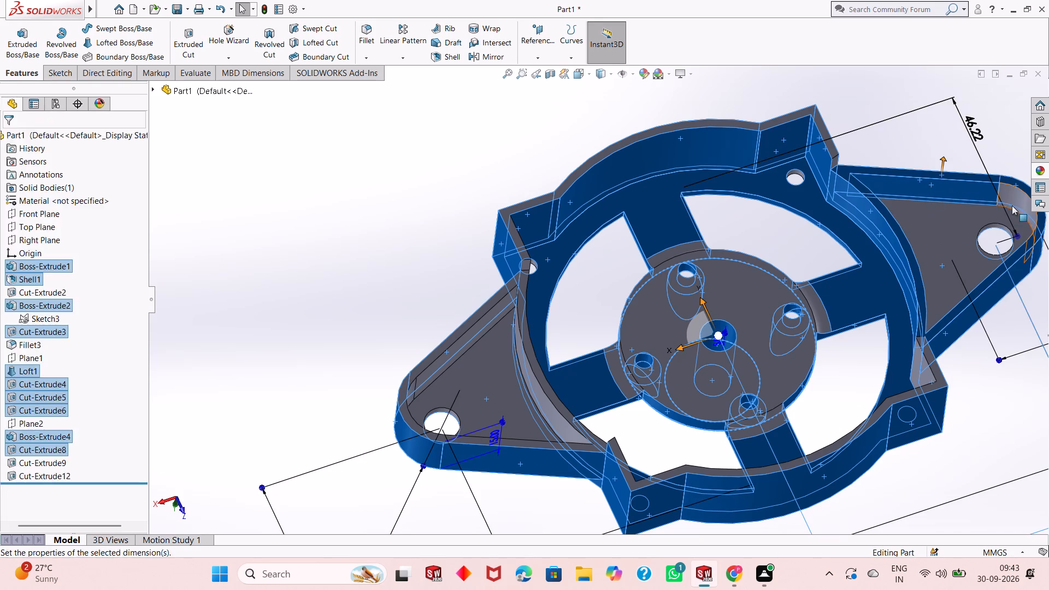
ctrl+click(914, 368)
ctrl+click(937, 371)
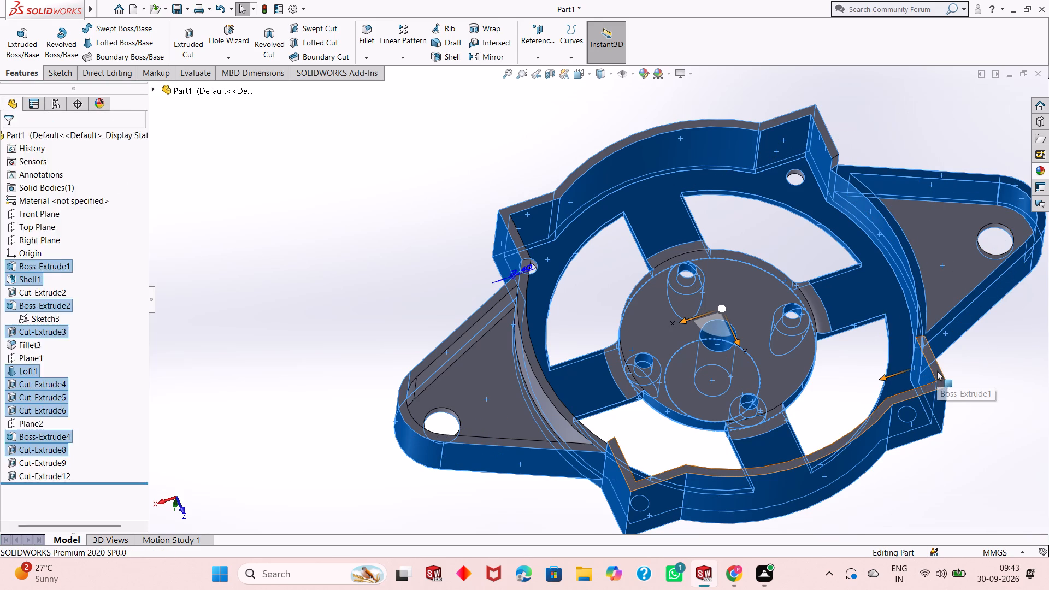
middle_drag(896, 199, 897, 396)
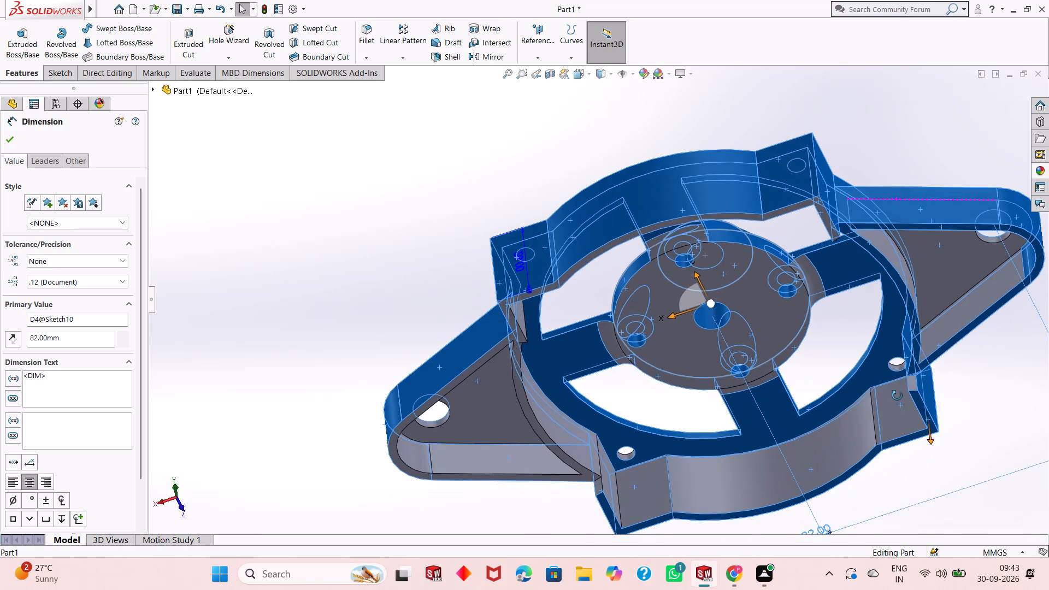
middle_drag(897, 396, 898, 397)
ctrl+click(959, 312)
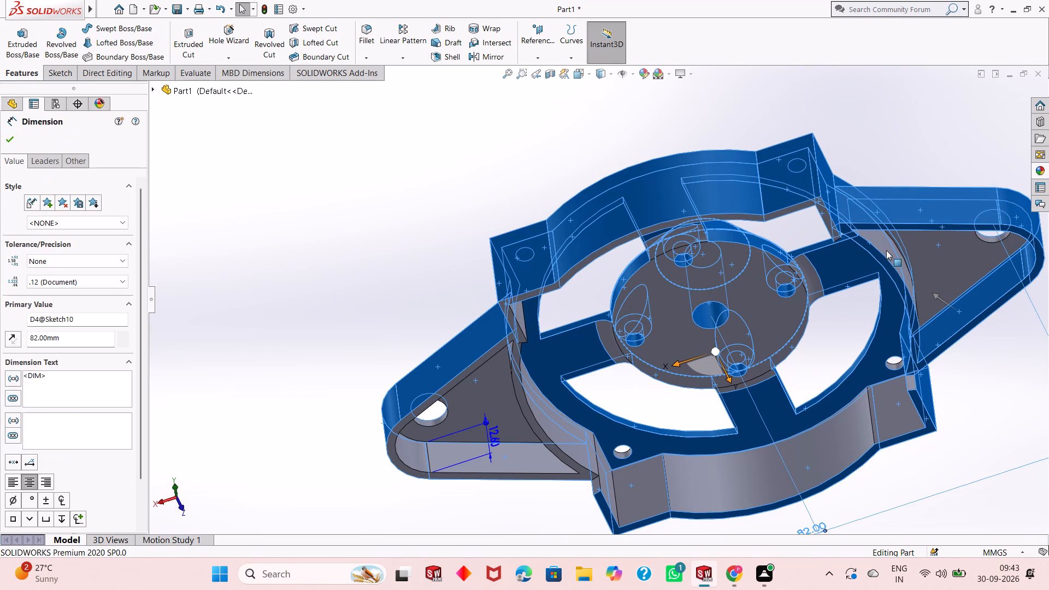
ctrl+click(886, 250)
Add the +X lug's pocket floor, inner side walls, rounded end wall, curved step wall and rim to the selection.
ctrl+click(504, 450)
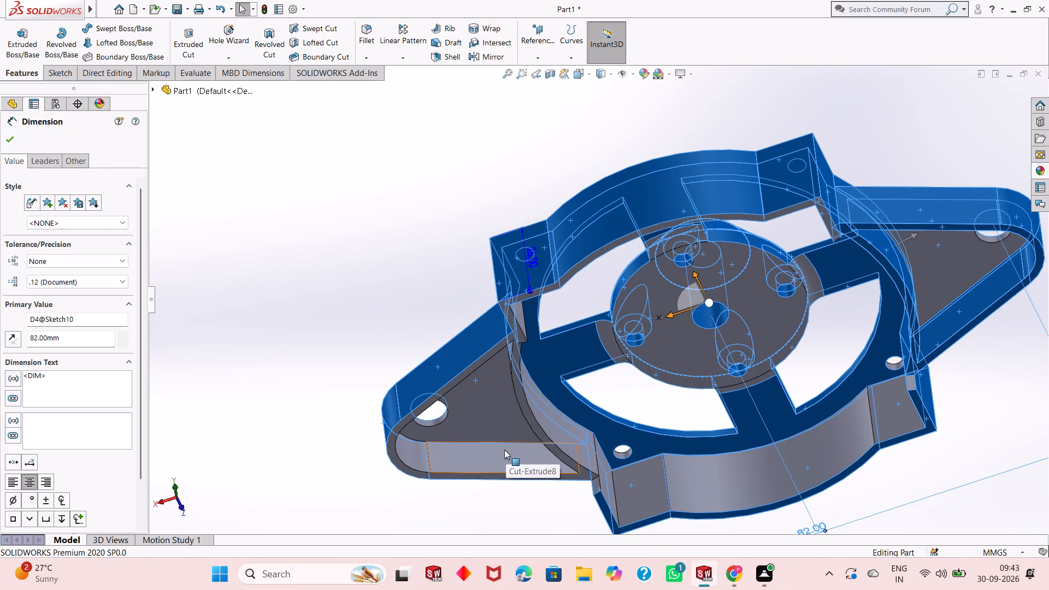
ctrl+click(487, 394)
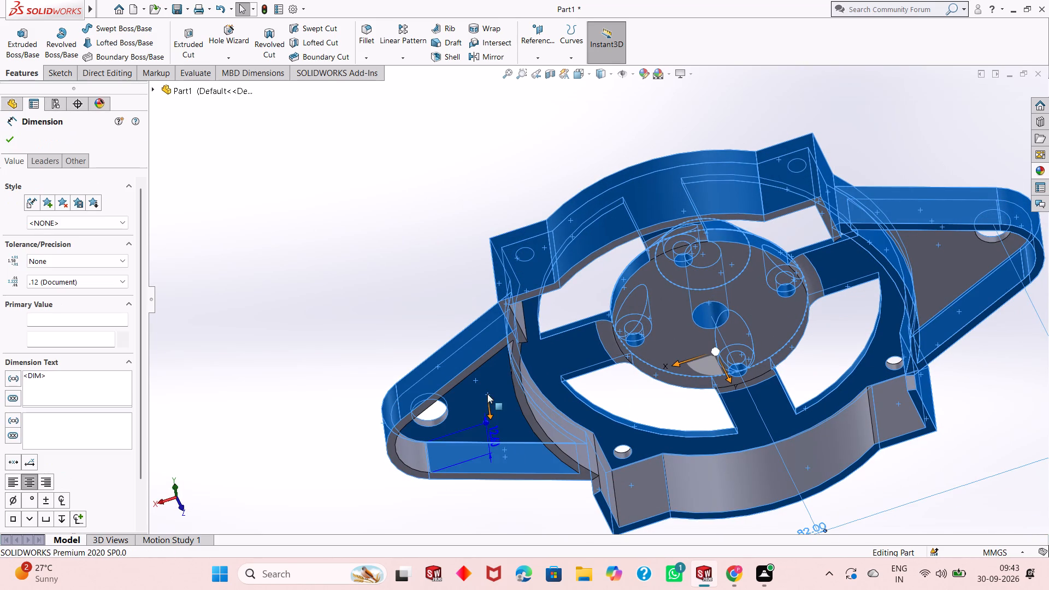
middle_drag(545, 507, 520, 314)
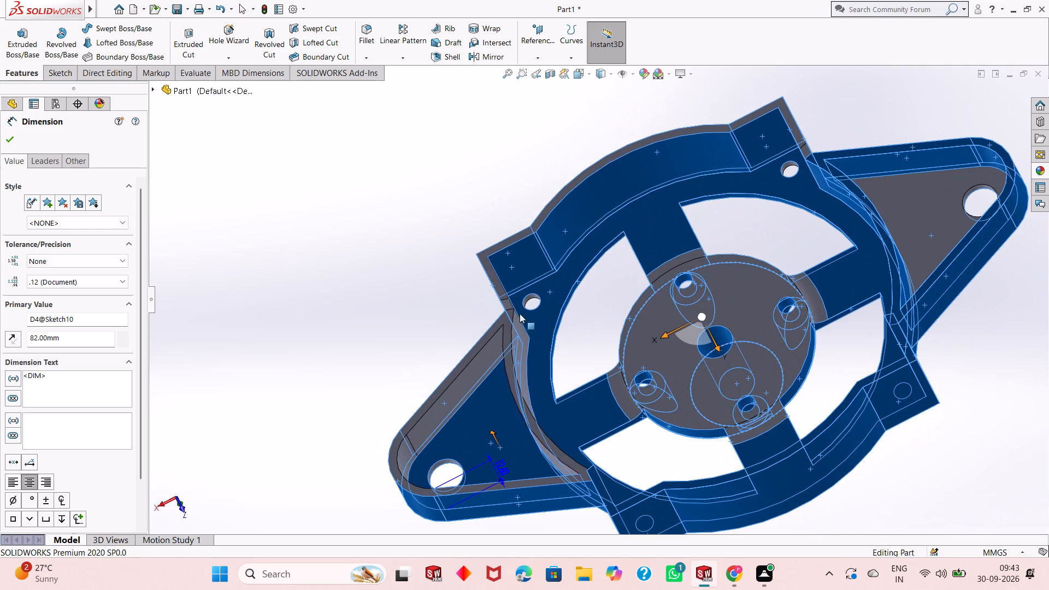
scroll(458, 381, down, 1)
scroll(475, 445, up, 2)
scroll(480, 433, down, 3)
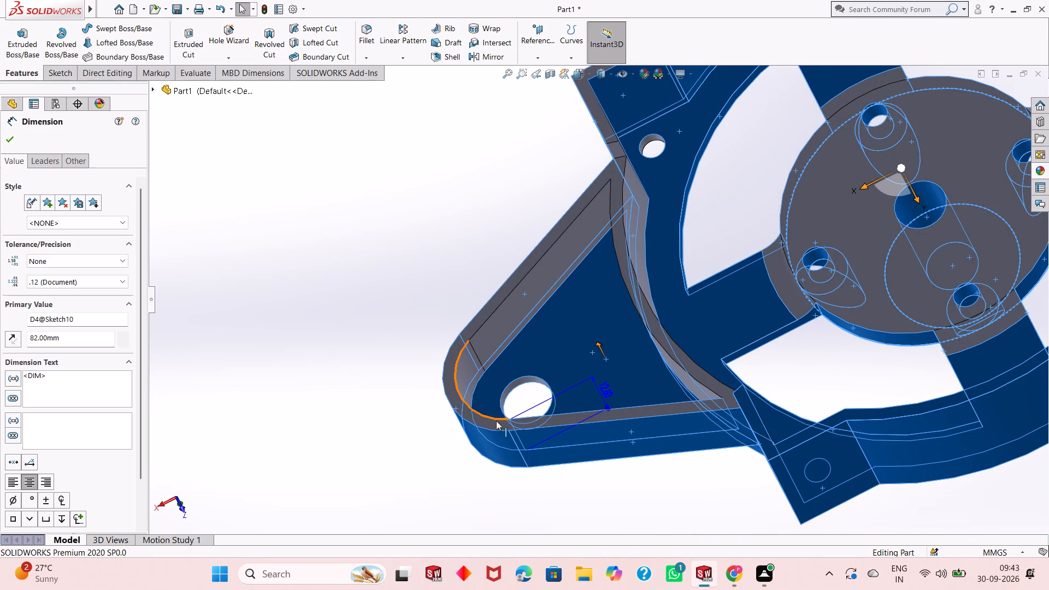
ctrl+click(495, 421)
ctrl+click(492, 424)
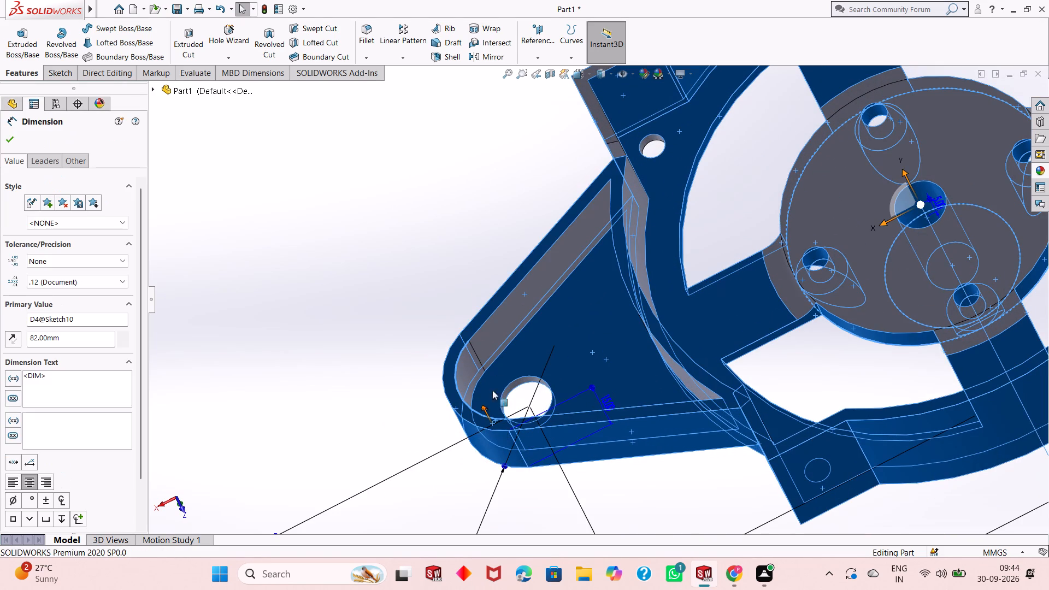
ctrl+click(498, 331)
ctrl+click(463, 374)
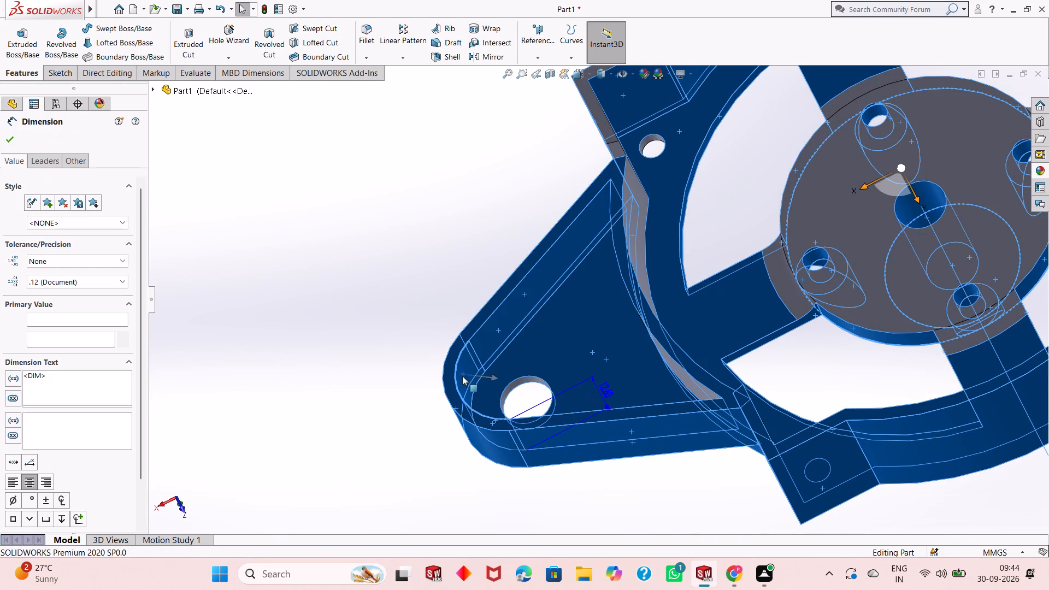
middle_drag(534, 365, 595, 326)
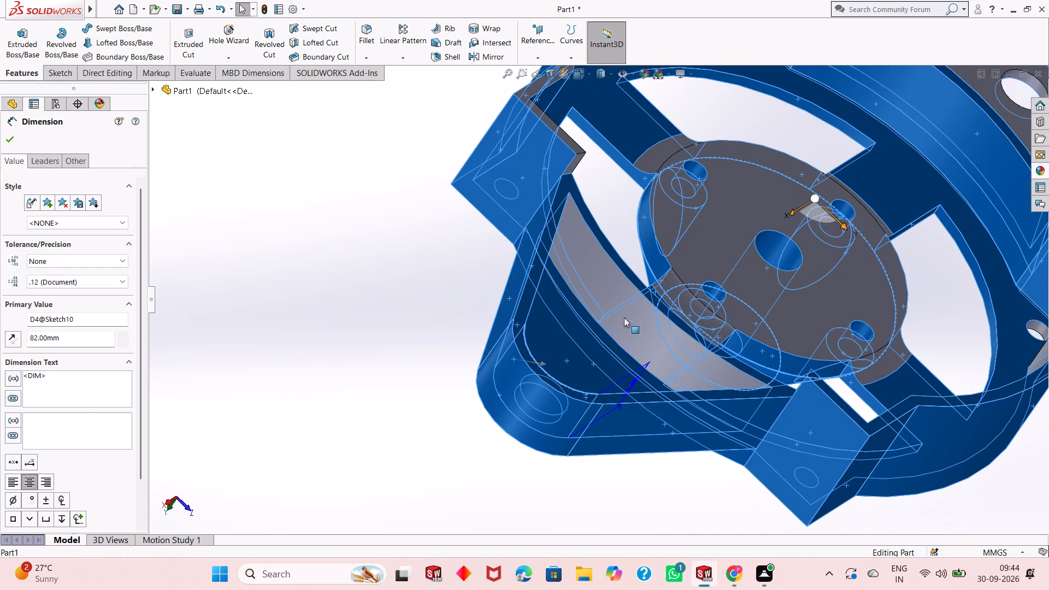
ctrl+click(632, 327)
Add the ring's +X inner arc wall and both +X corner blocks' inner end faces to the selection.
scroll(593, 340, up, 2)
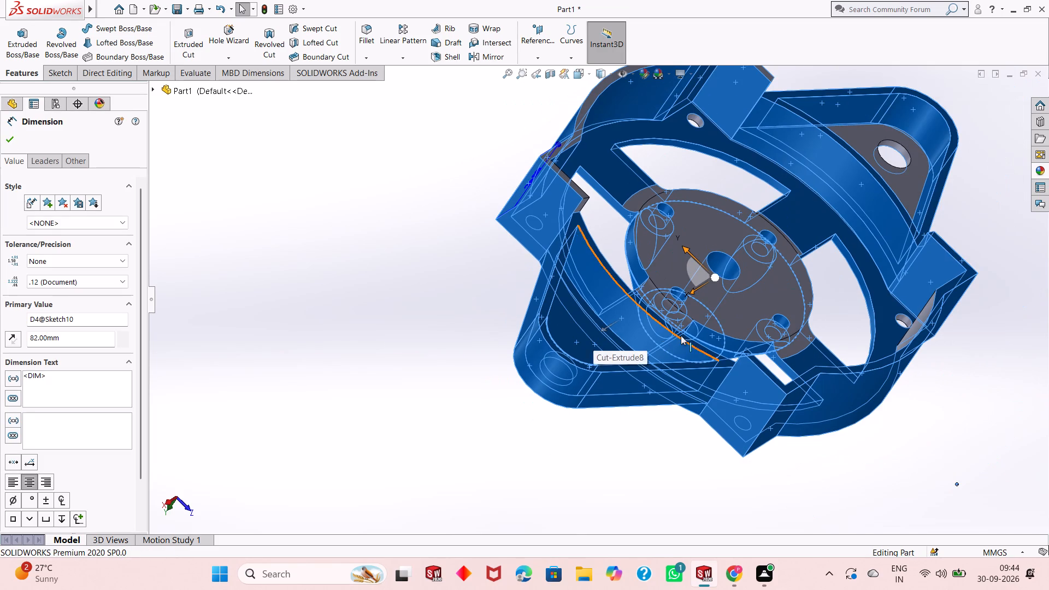
middle_drag(739, 318, 655, 419)
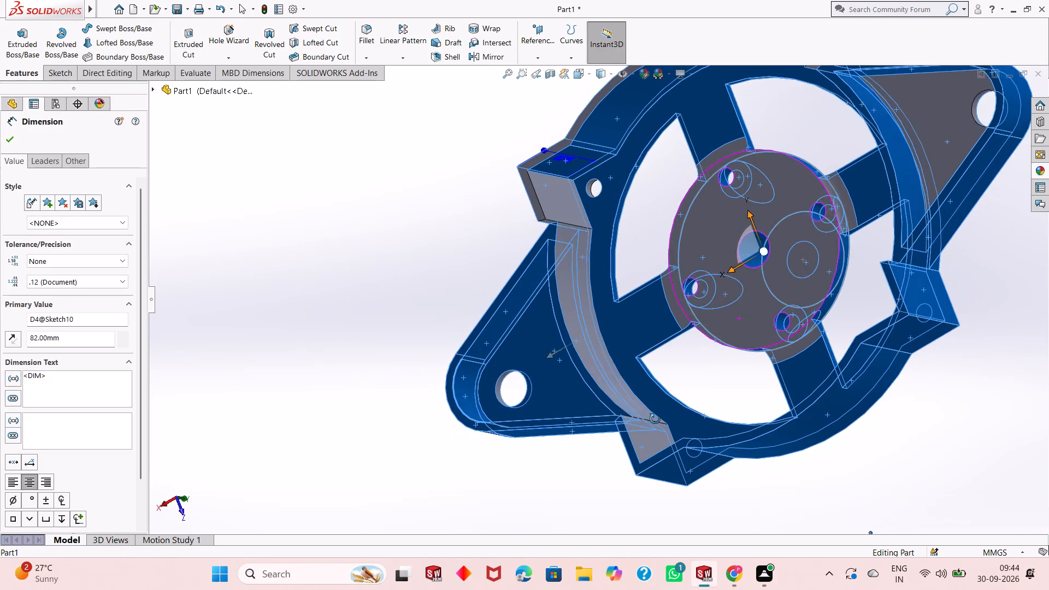
middle_drag(655, 419, 649, 429)
ctrl+click(580, 293)
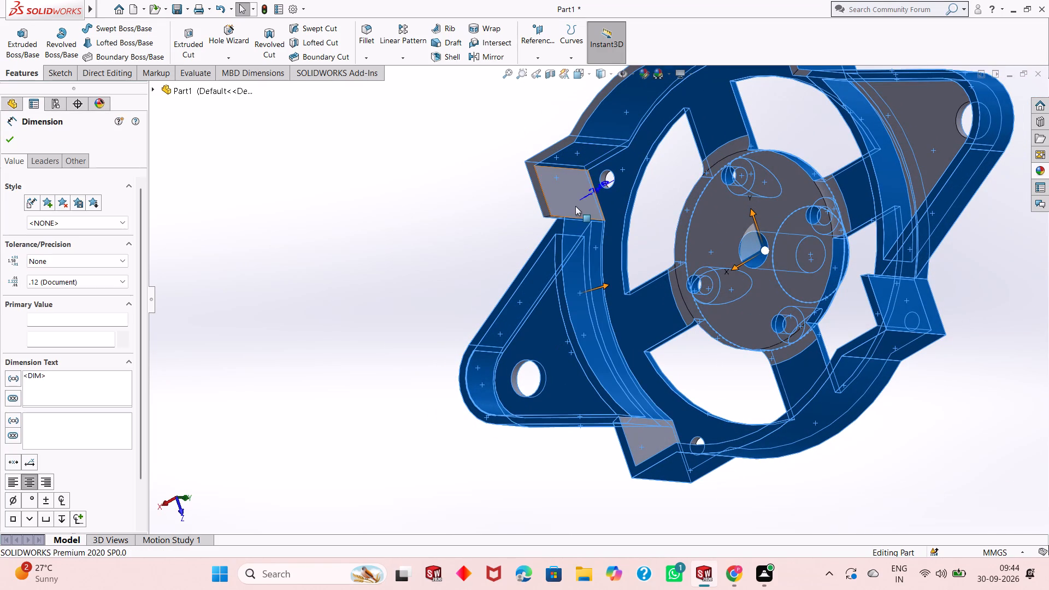
ctrl+click(575, 196)
ctrl+click(650, 445)
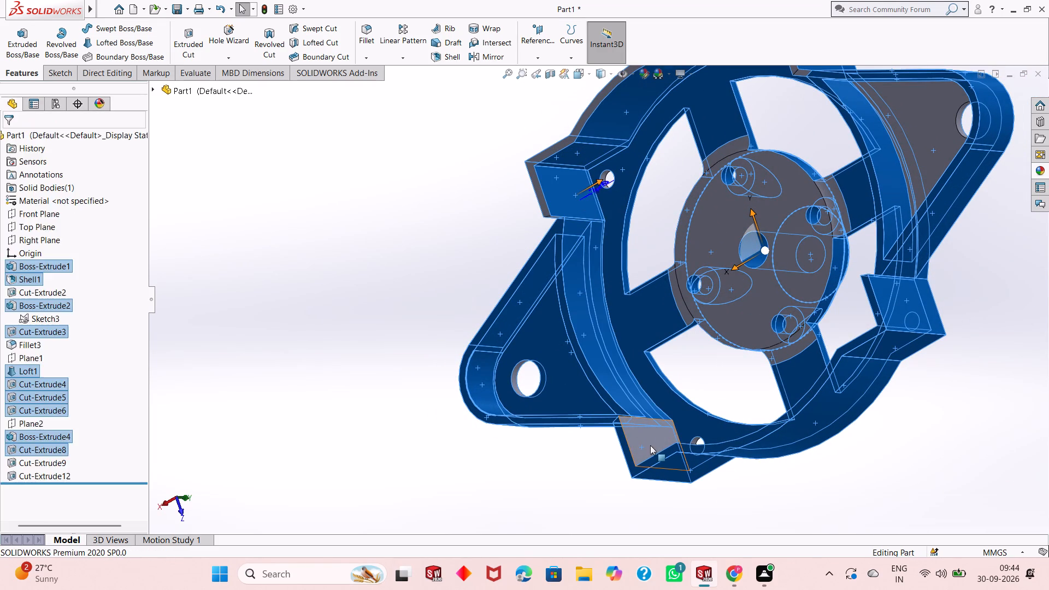
Add the ring's +Z inner arc wall and the two adjoining corner-block inner faces to the selection.
middle_drag(676, 308, 694, 354)
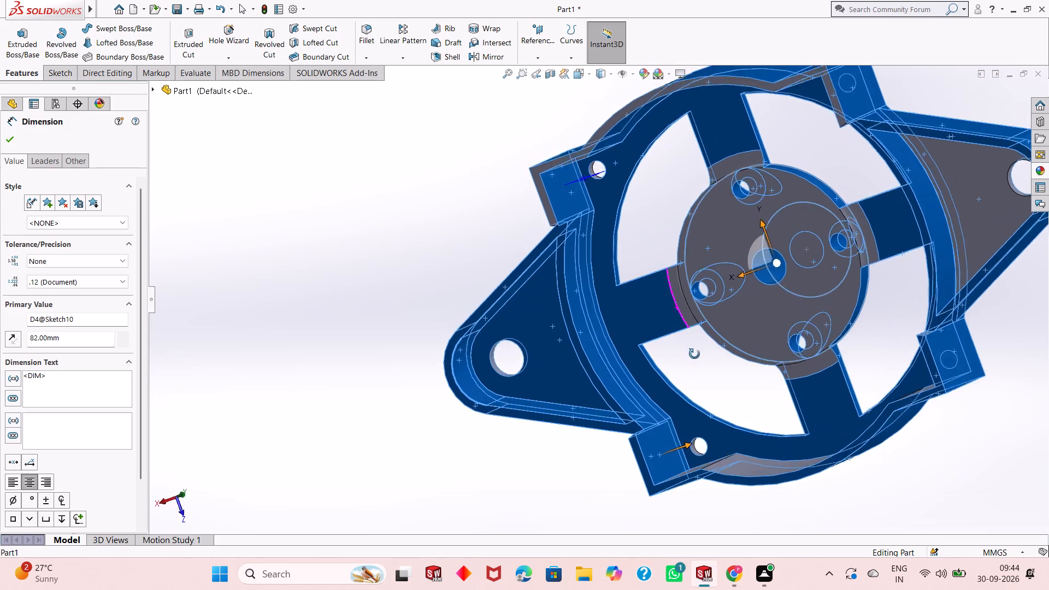
middle_drag(694, 354, 722, 458)
ctrl+click(694, 456)
ctrl+click(769, 450)
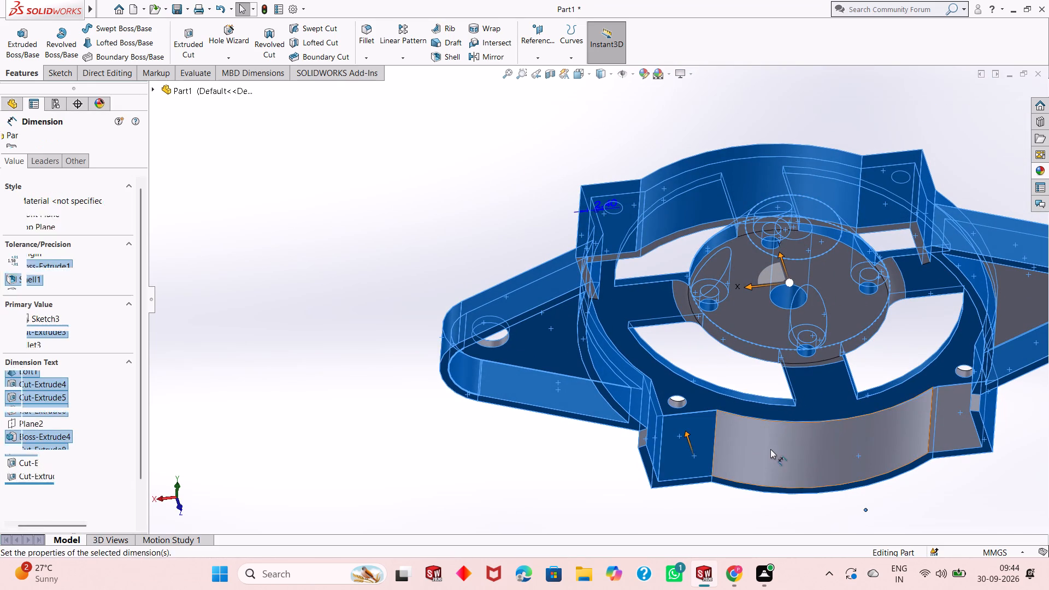
ctrl+click(964, 437)
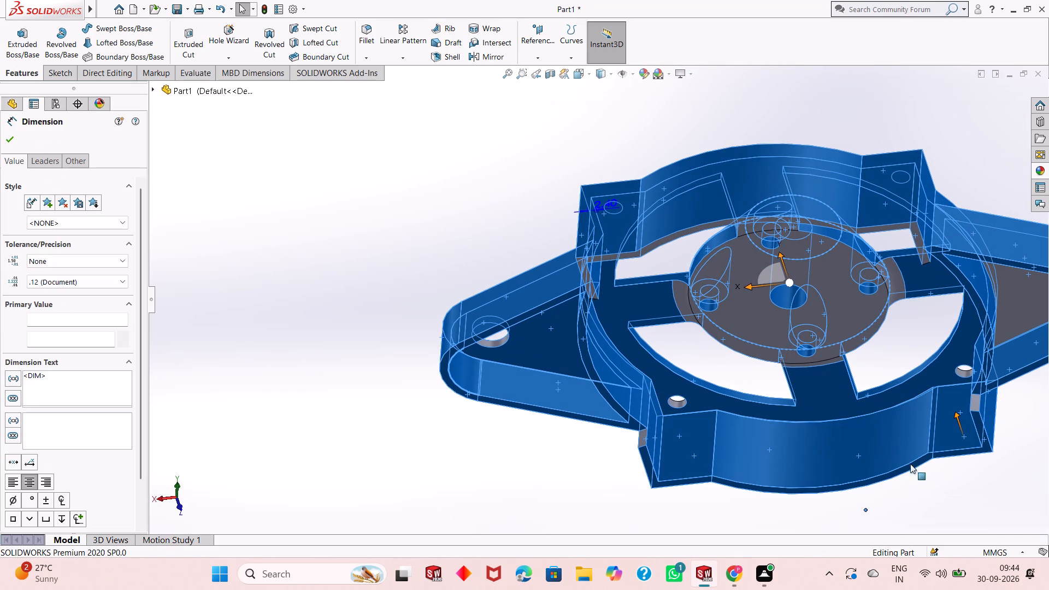
Add the small Cut-Extrude12 side faces at both +Z corner blocks to the selection.
middle_drag(910, 485, 912, 430)
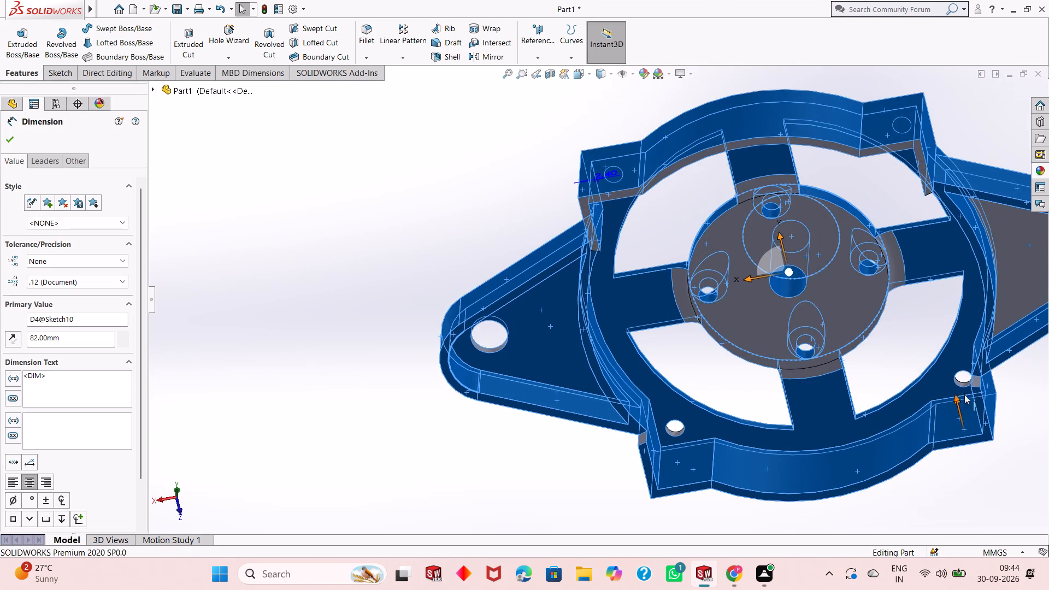
ctrl+scroll(968, 386, down, 3)
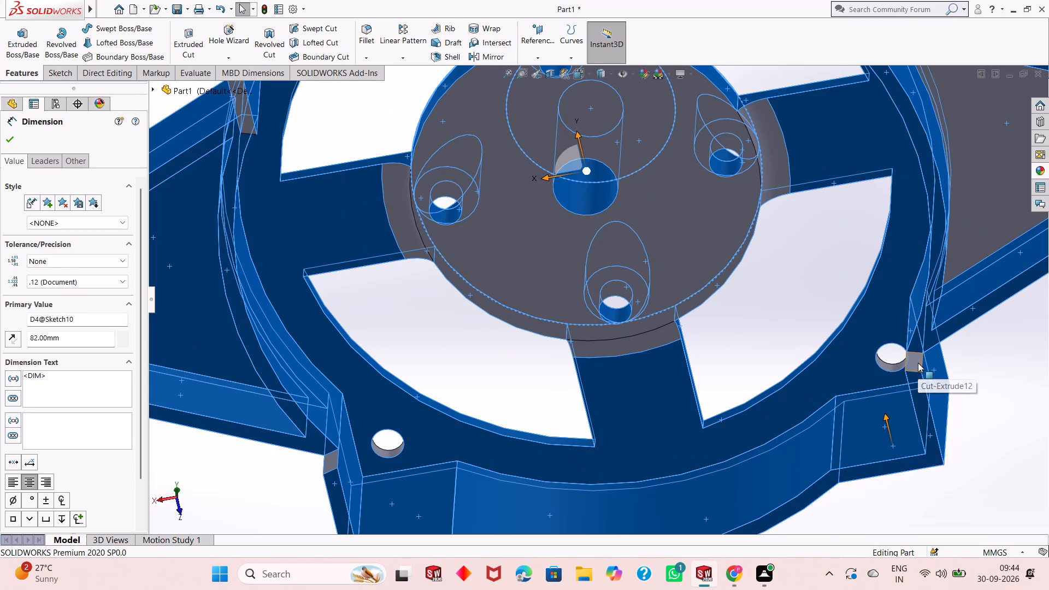
ctrl+click(918, 363)
ctrl+click(330, 461)
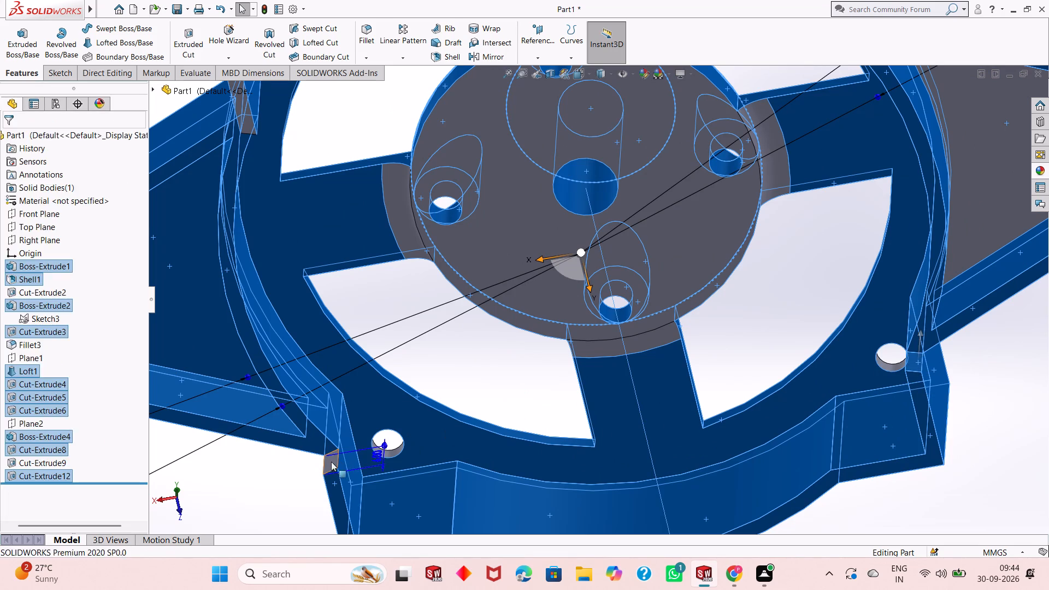
Add the hub disc's inner face and the four fillet faces where the spokes meet the hub to the selection.
scroll(555, 442, up, 4)
scroll(478, 185, down, 2)
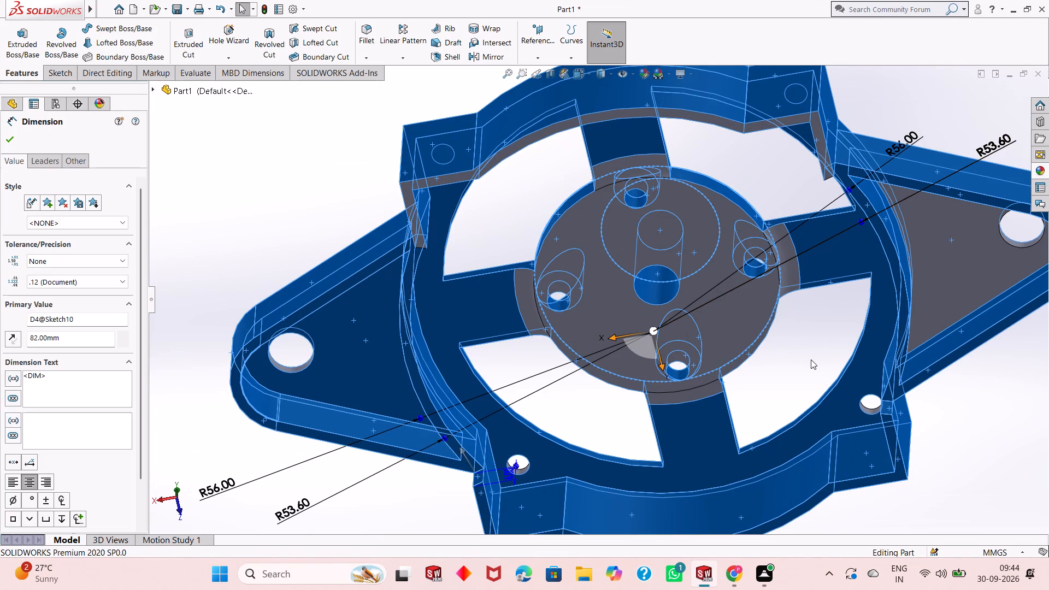
middle_drag(806, 361, 797, 238)
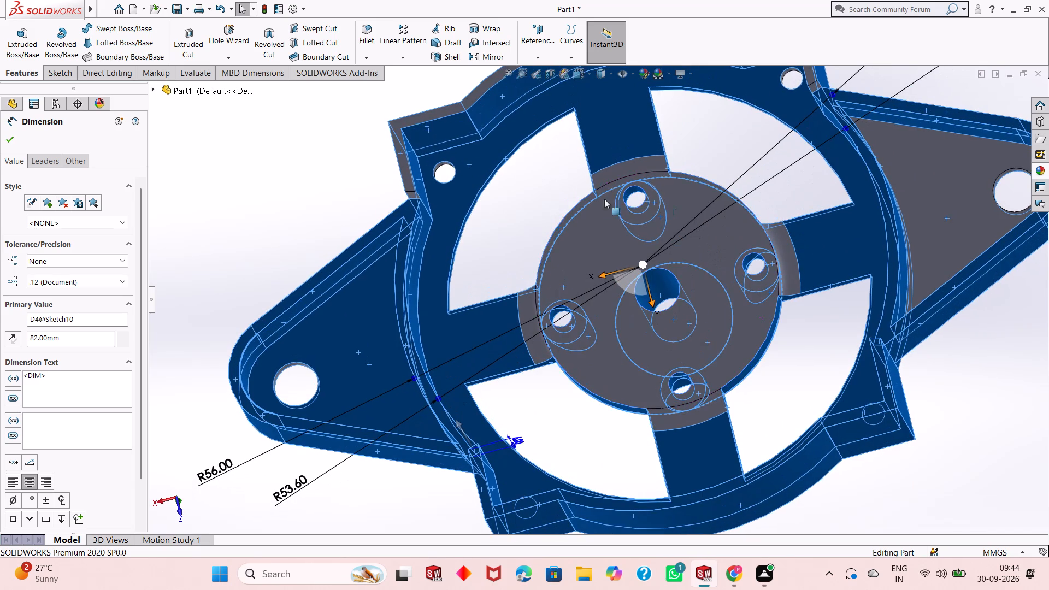
scroll(594, 240, down, 3)
ctrl+click(587, 244)
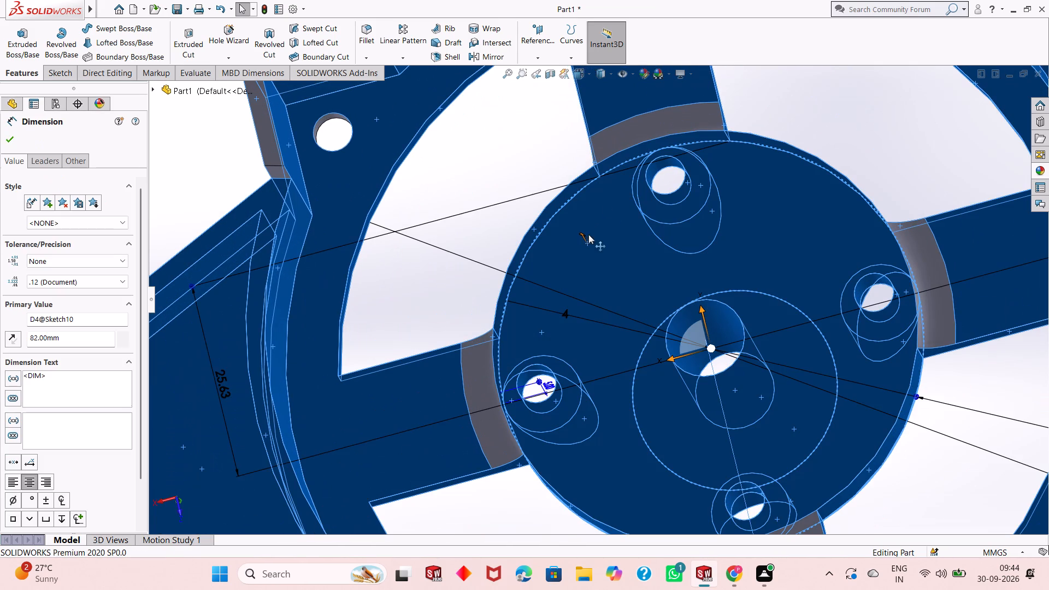
ctrl+click(634, 127)
ctrl+click(493, 420)
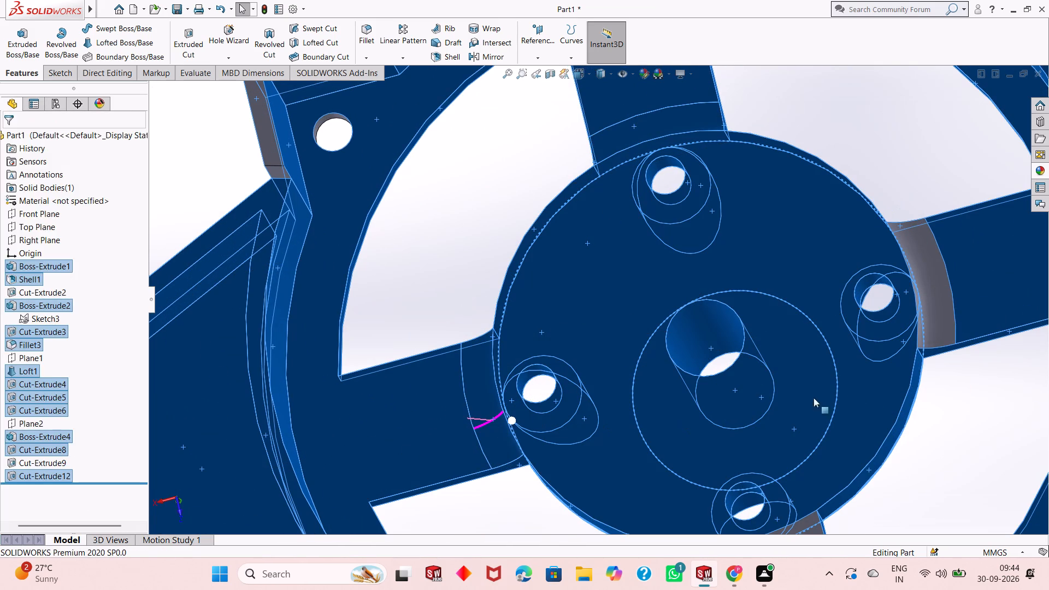
ctrl+click(926, 317)
scroll(708, 358, up, 2)
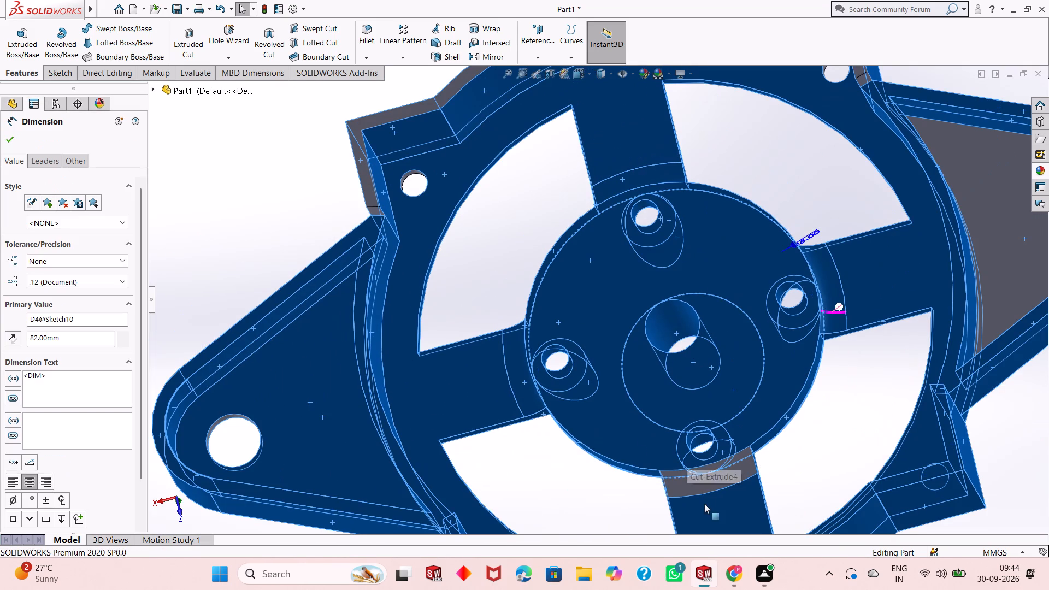
ctrl+click(744, 470)
Add the small side faces at both -Z corner blocks to the selection.
scroll(805, 426, up, 1)
middle_drag(729, 187, 733, 177)
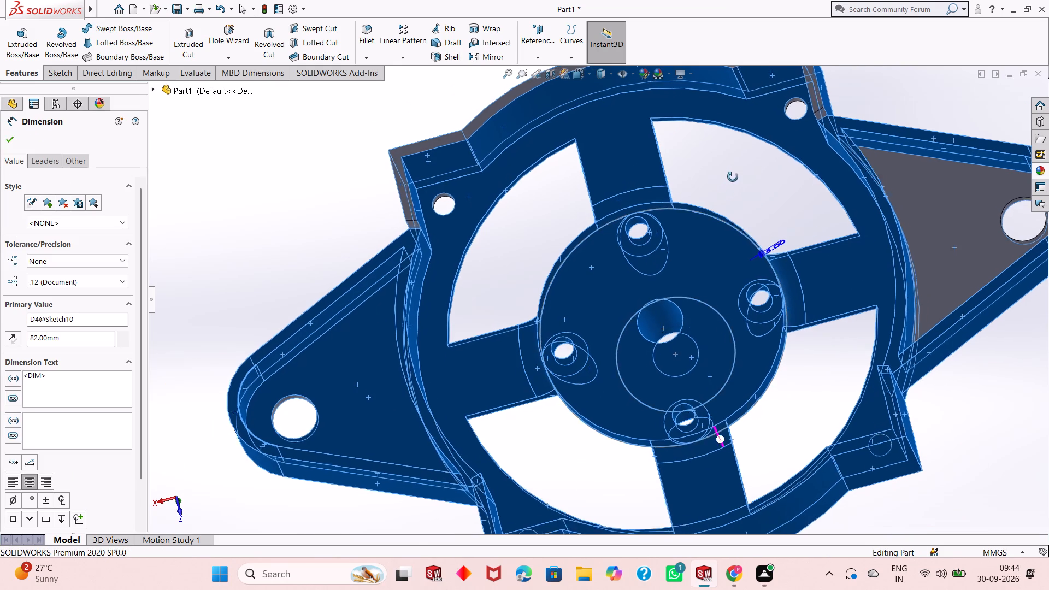
middle_drag(733, 177, 733, 59)
scroll(526, 167, down, 1)
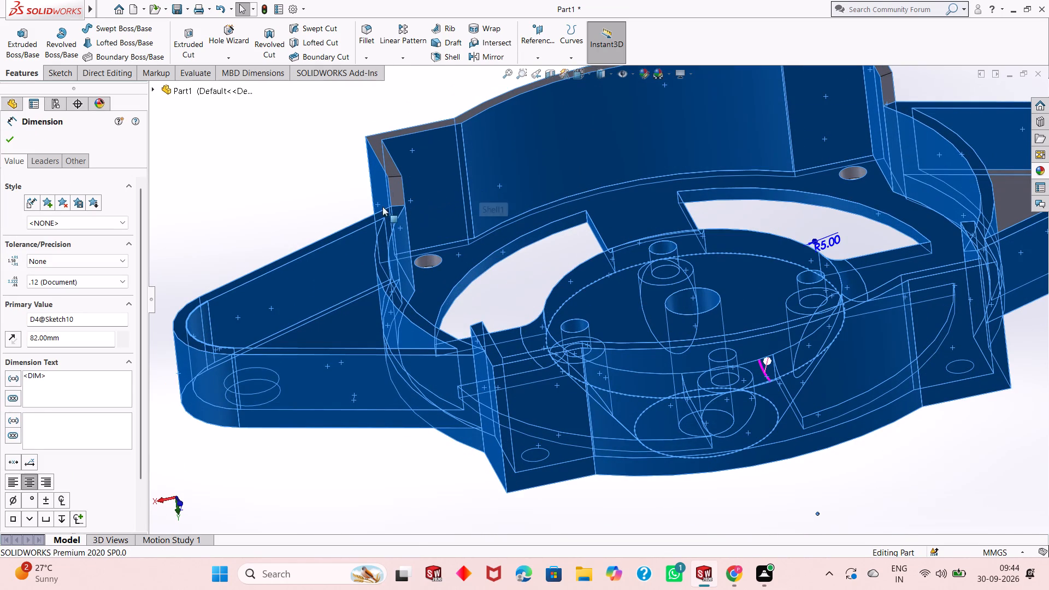
scroll(390, 170, down, 2)
ctrl+click(419, 208)
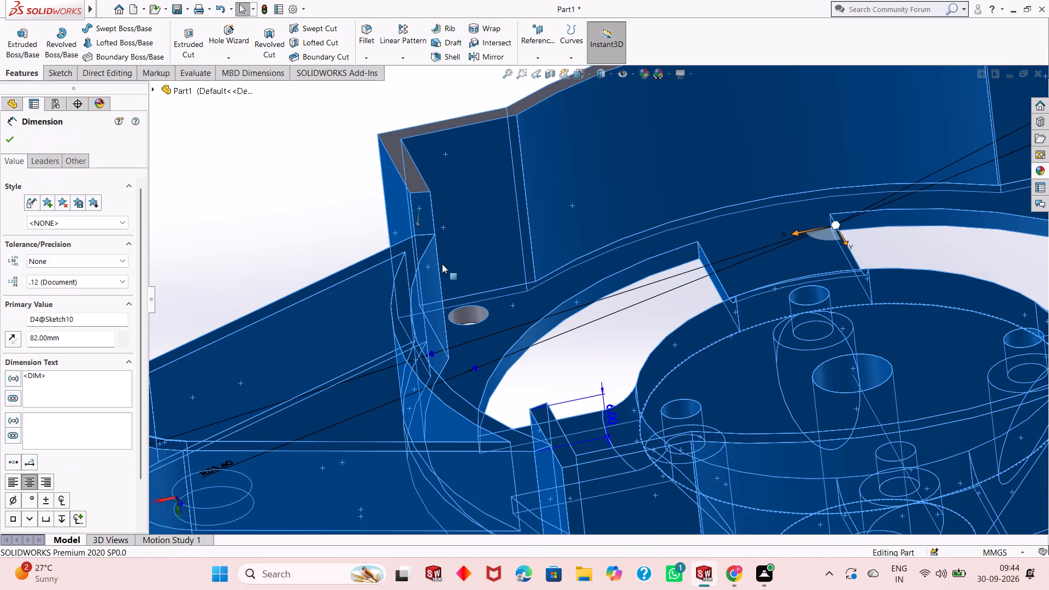
scroll(425, 263, up, 4)
scroll(862, 179, down, 2)
scroll(823, 228, down, 2)
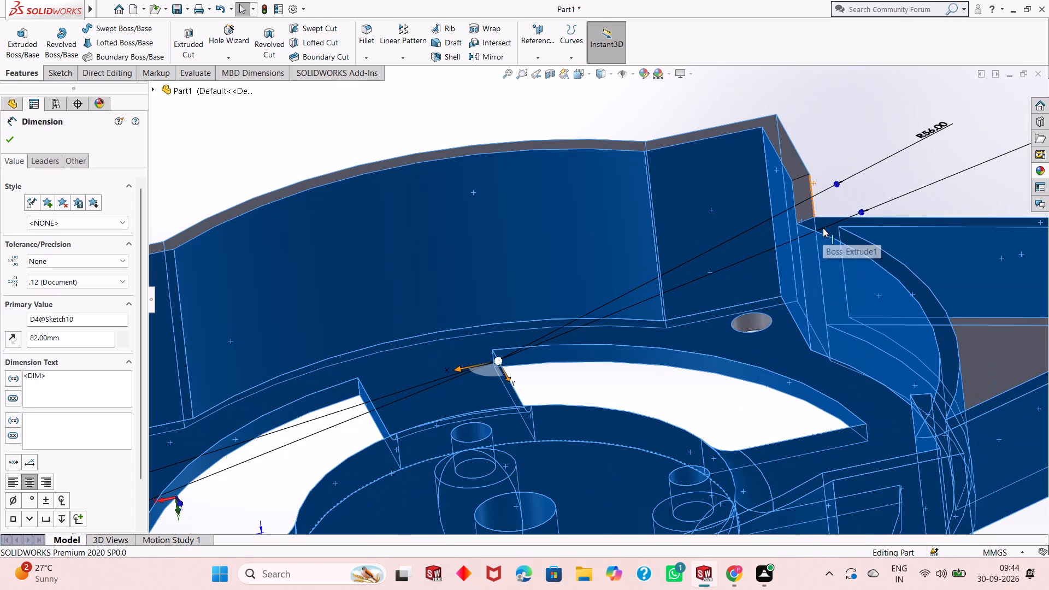
ctrl+click(804, 206)
Examine the part's inner side from several angles for faces still missing from the selection.
scroll(726, 364, up, 2)
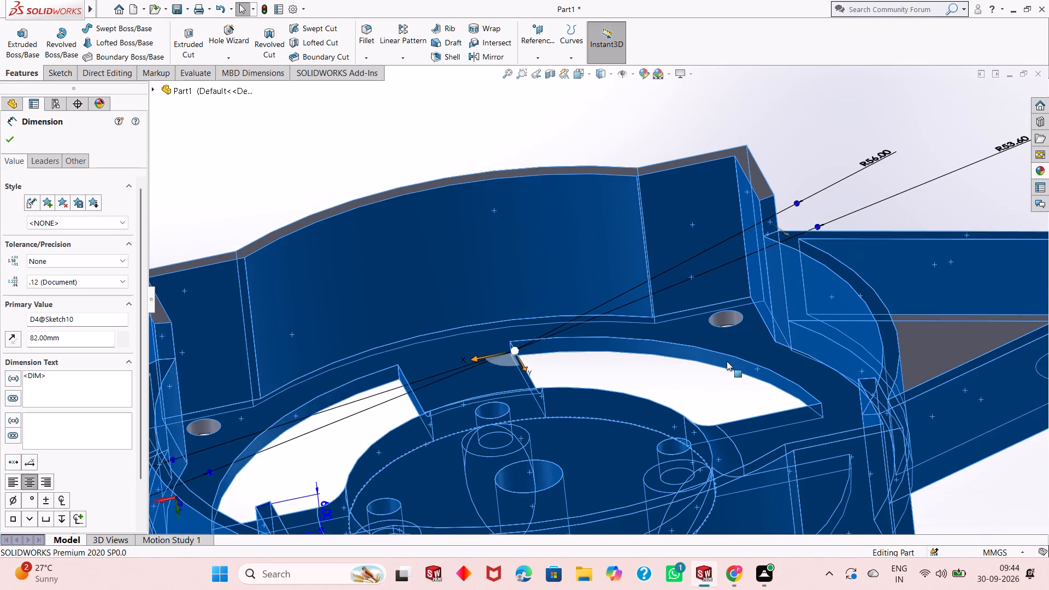
scroll(727, 361, up, 4)
middle_drag(789, 363, 785, 424)
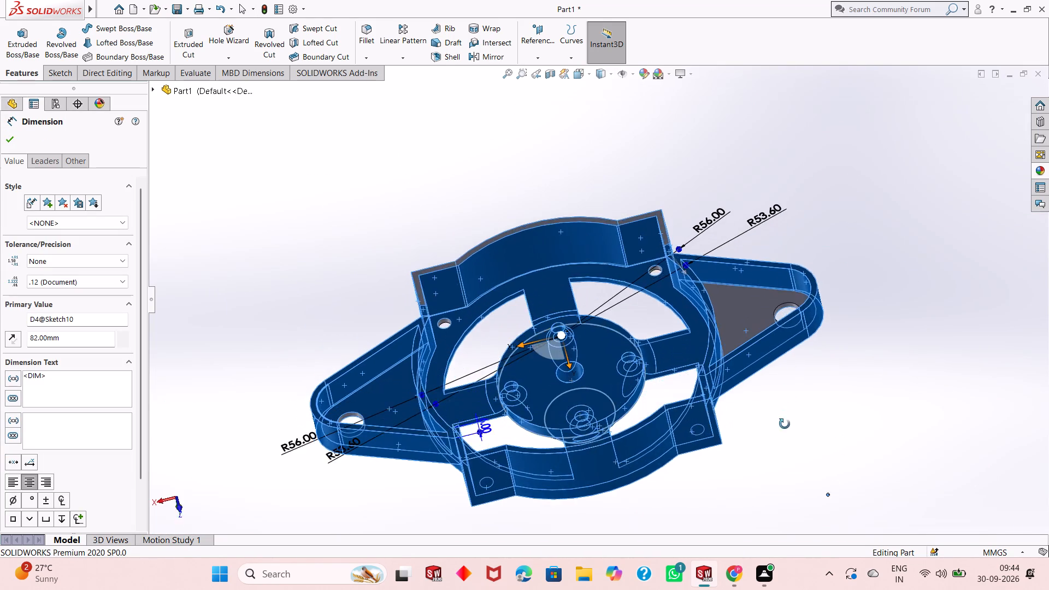
middle_drag(785, 424, 764, 547)
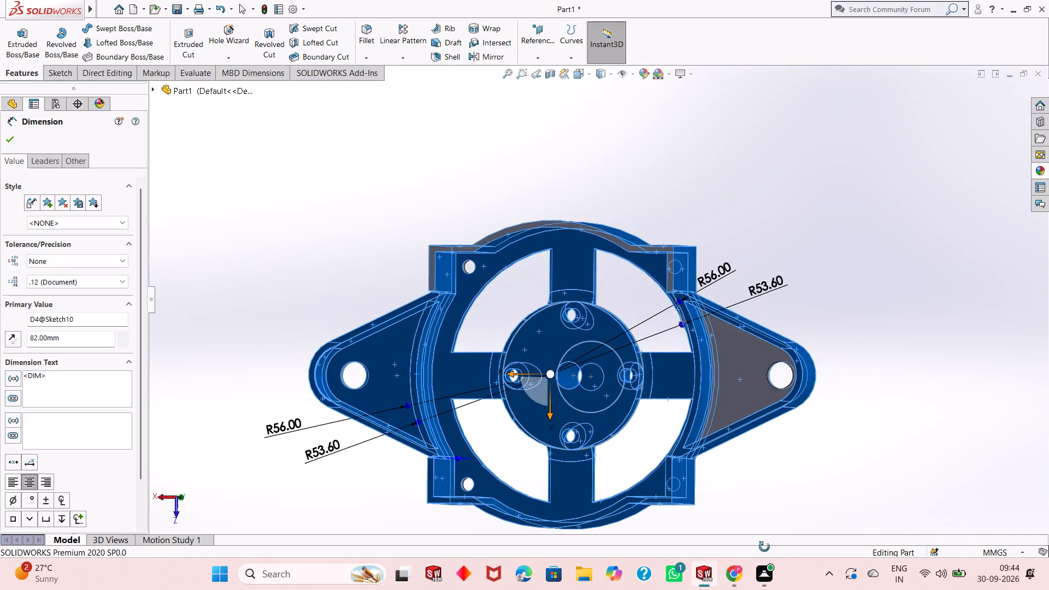
middle_drag(764, 547, 772, 512)
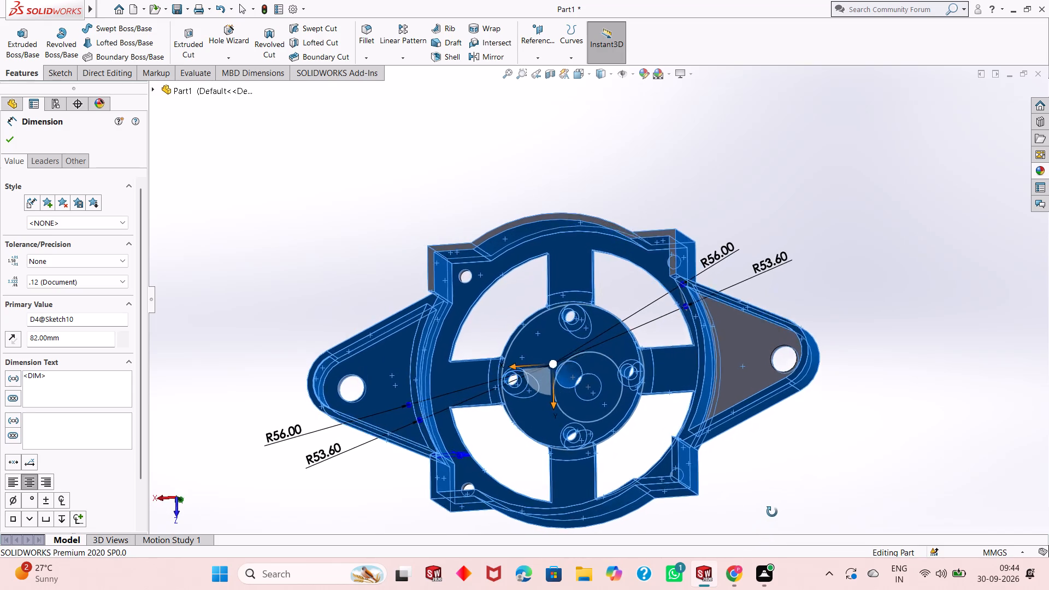
middle_drag(772, 512, 751, 542)
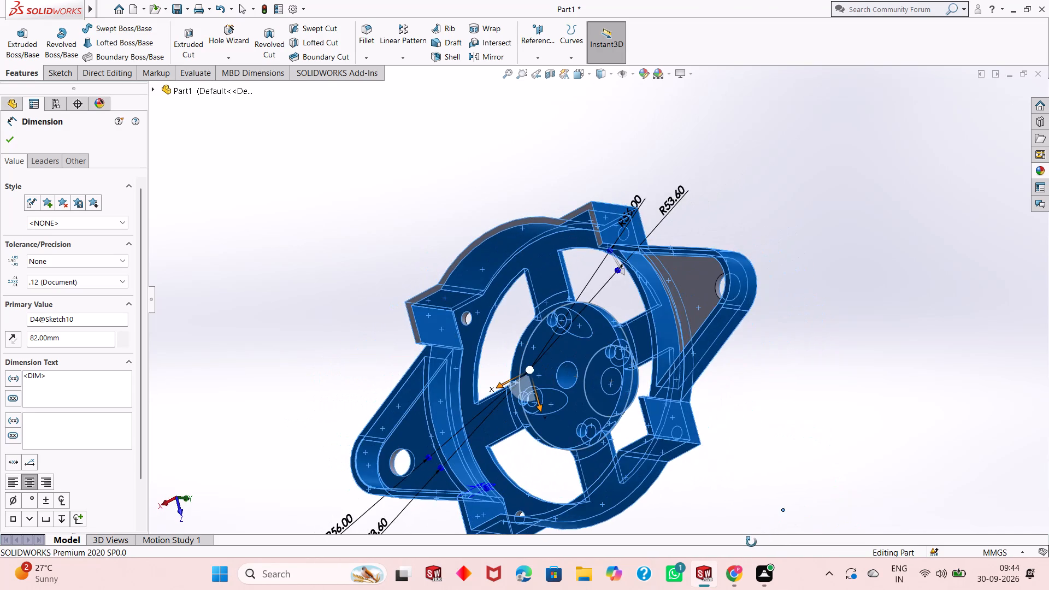
middle_drag(751, 542, 778, 482)
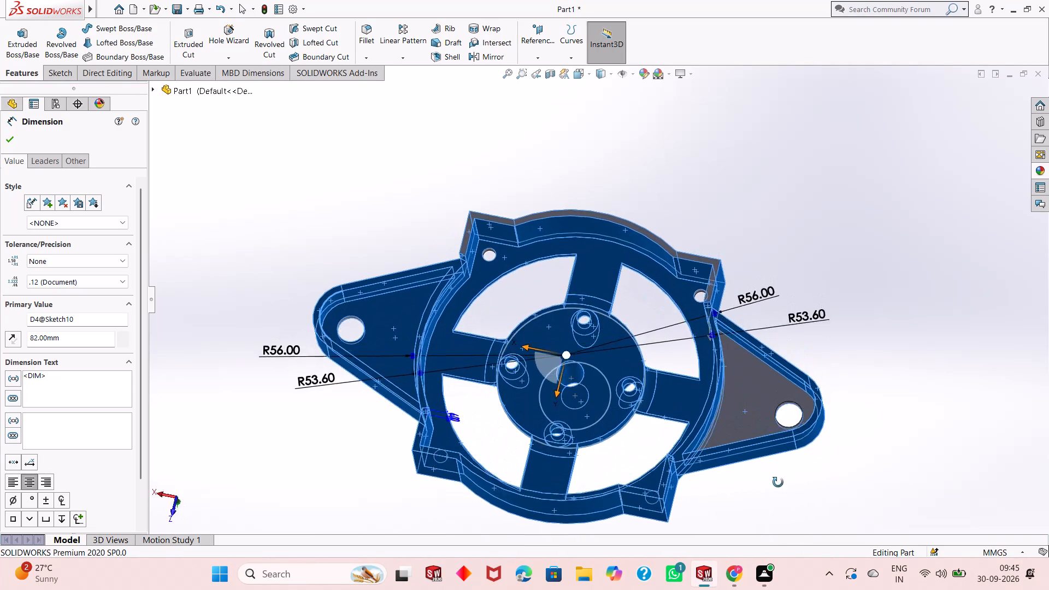
middle_drag(778, 482, 777, 517)
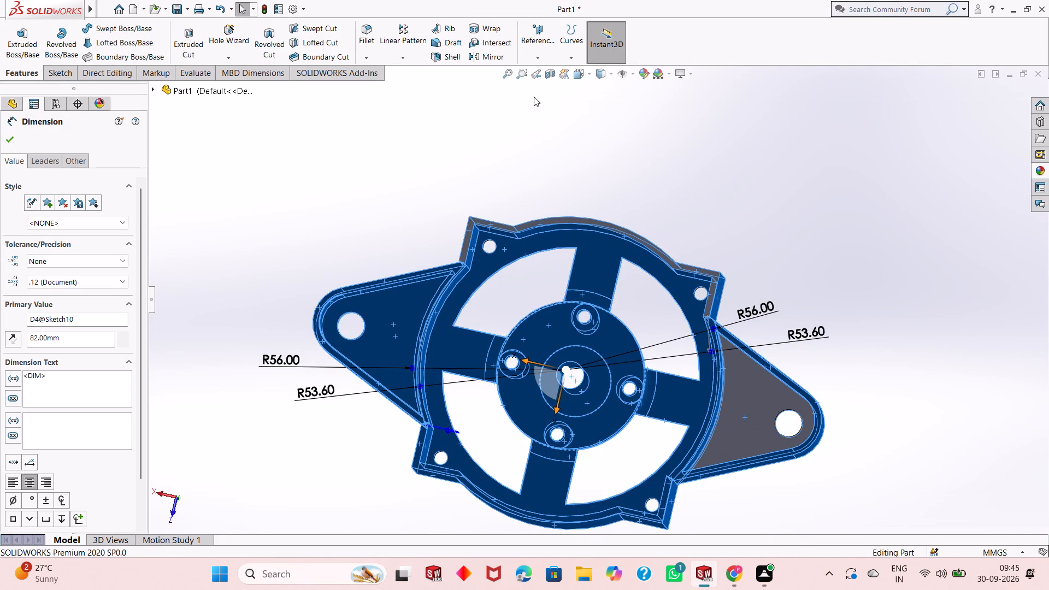
Colour all the selected faces violet, with a red value of 153.
click(646, 73)
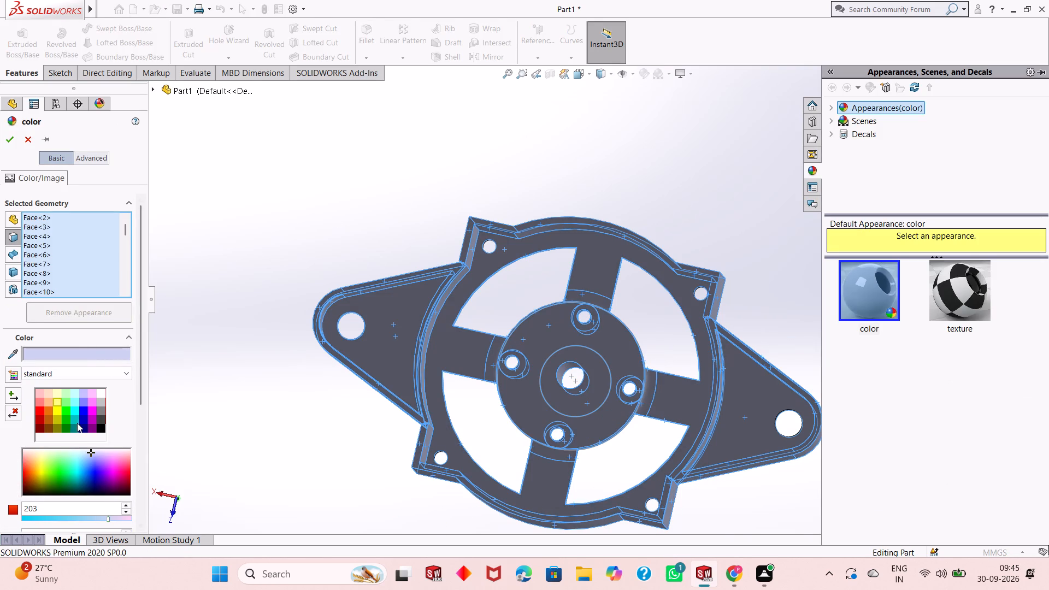
click(81, 463)
click(87, 473)
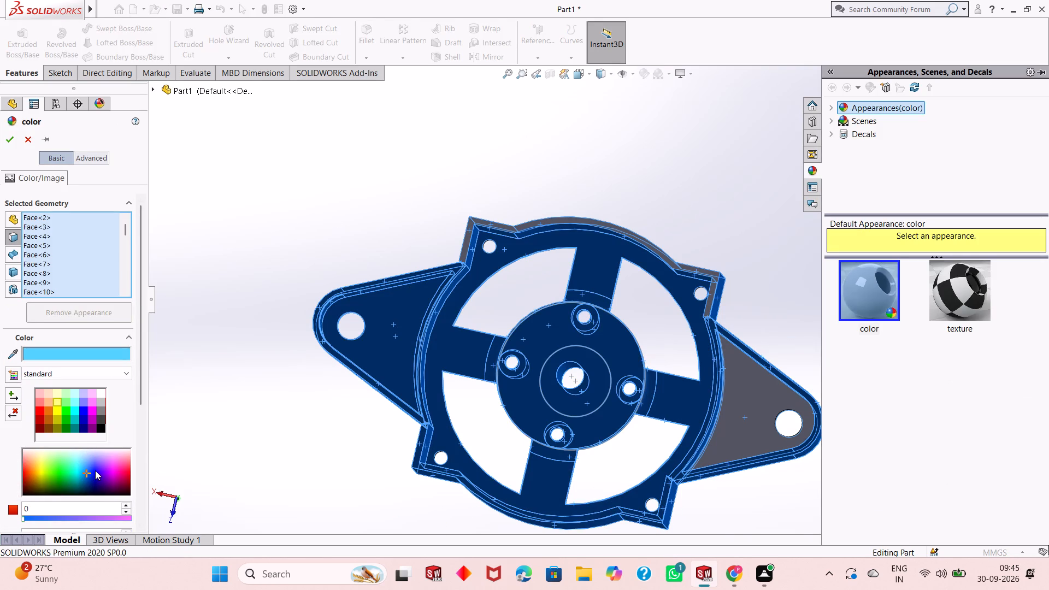
click(95, 470)
middle_drag(383, 230, 406, 337)
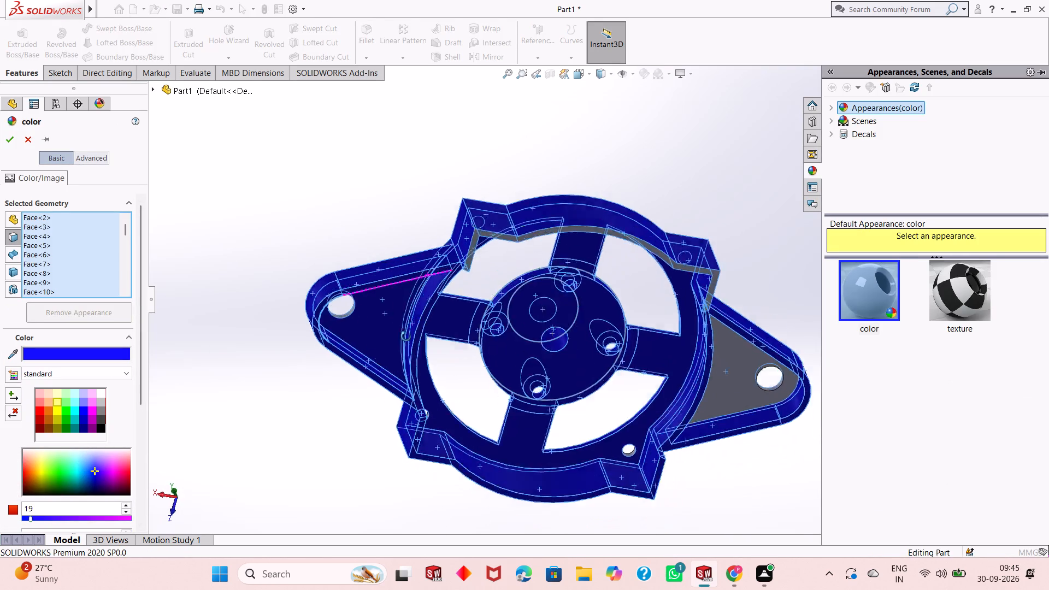
middle_drag(406, 337, 473, 498)
scroll(284, 254, up, 2)
scroll(276, 202, down, 1)
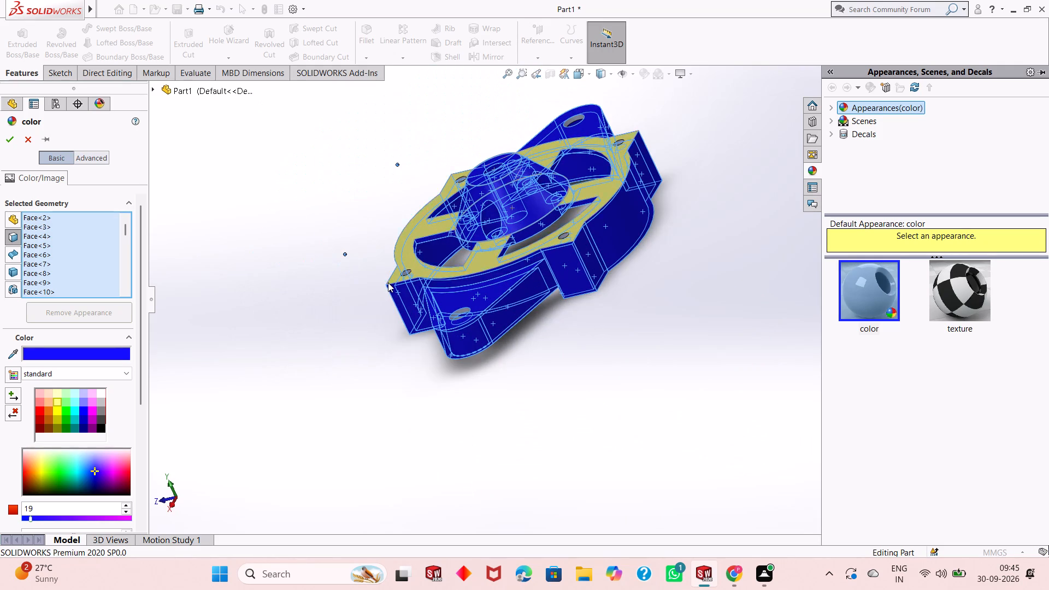
click(95, 475)
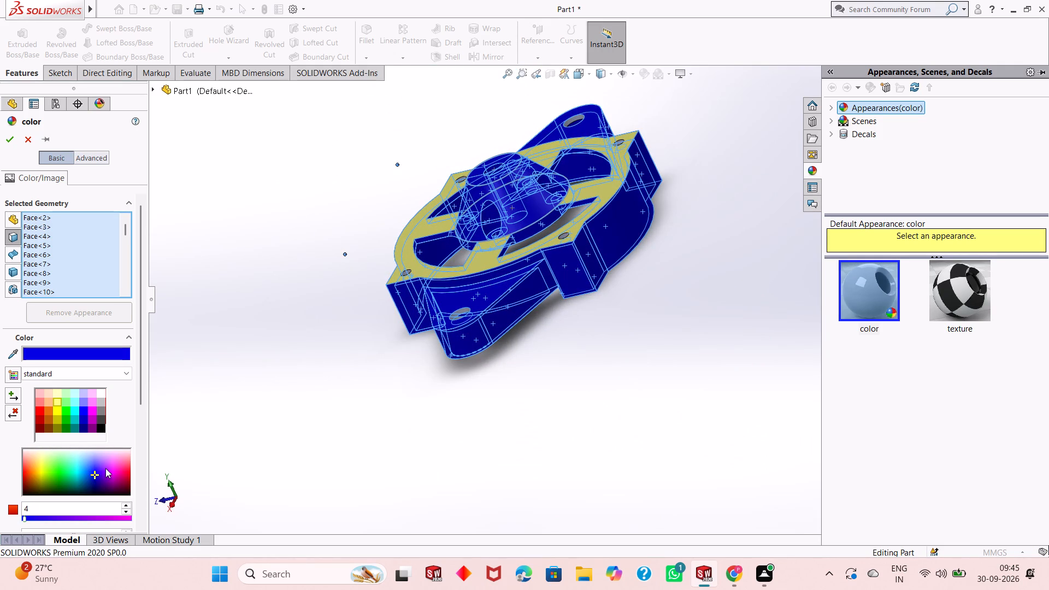
click(125, 463)
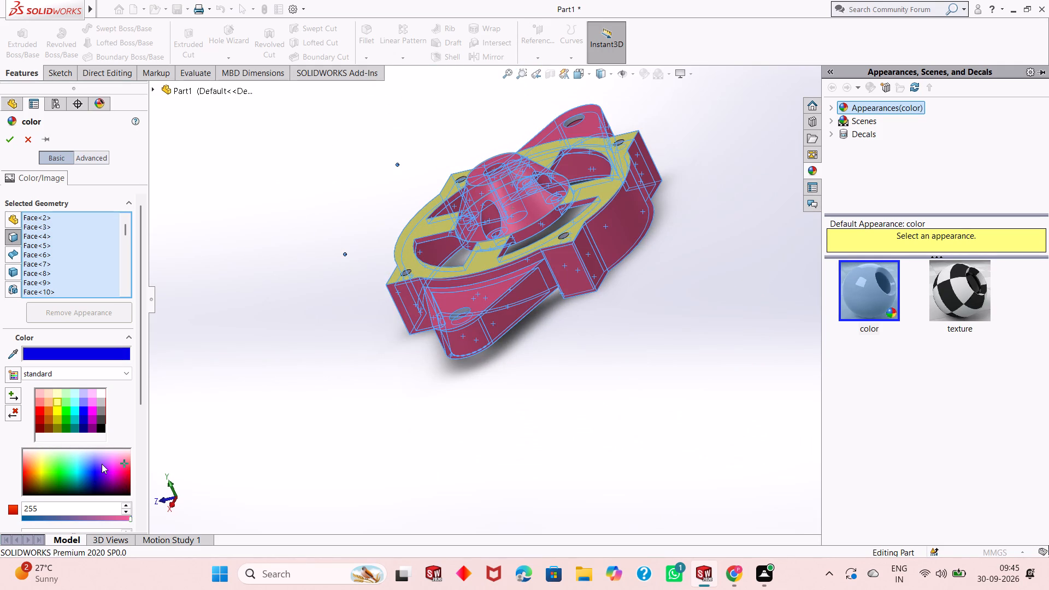
click(101, 462)
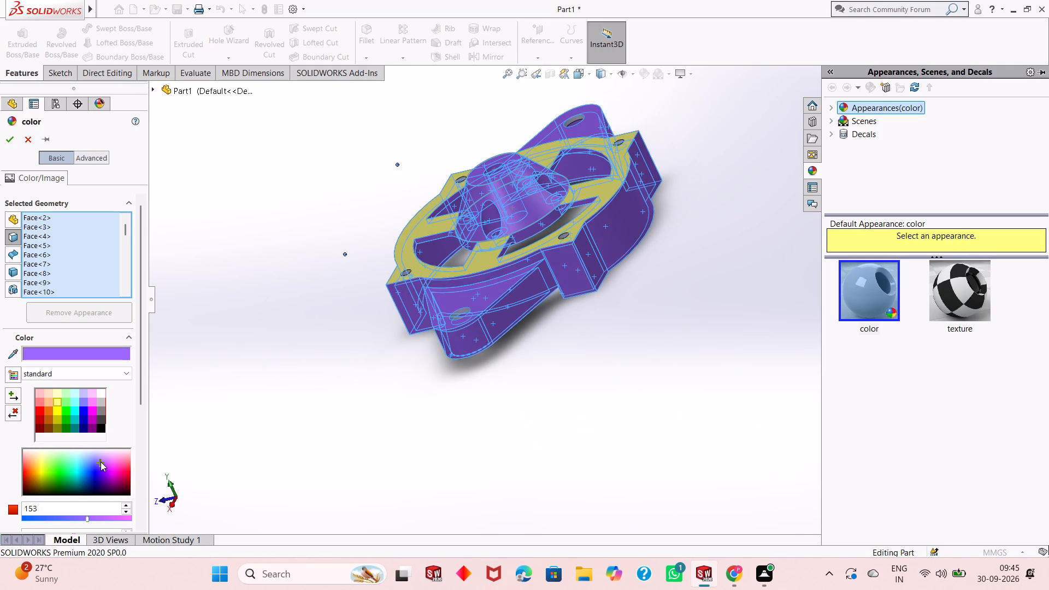
click(6, 135)
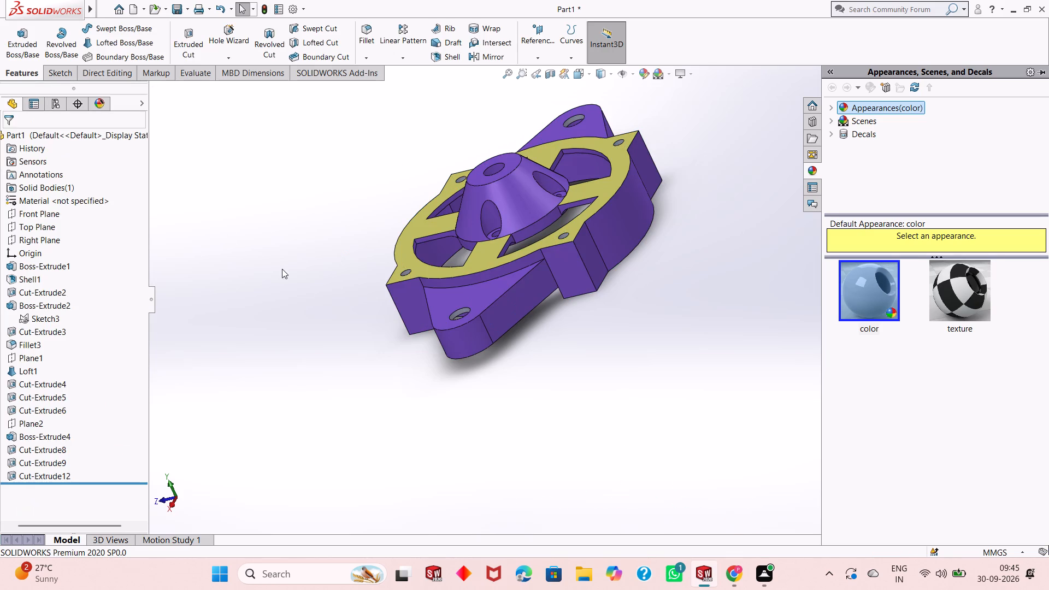
Examine the recoloured part's outer and inner sides for faces that still lack the violet colour.
scroll(476, 207, down, 2)
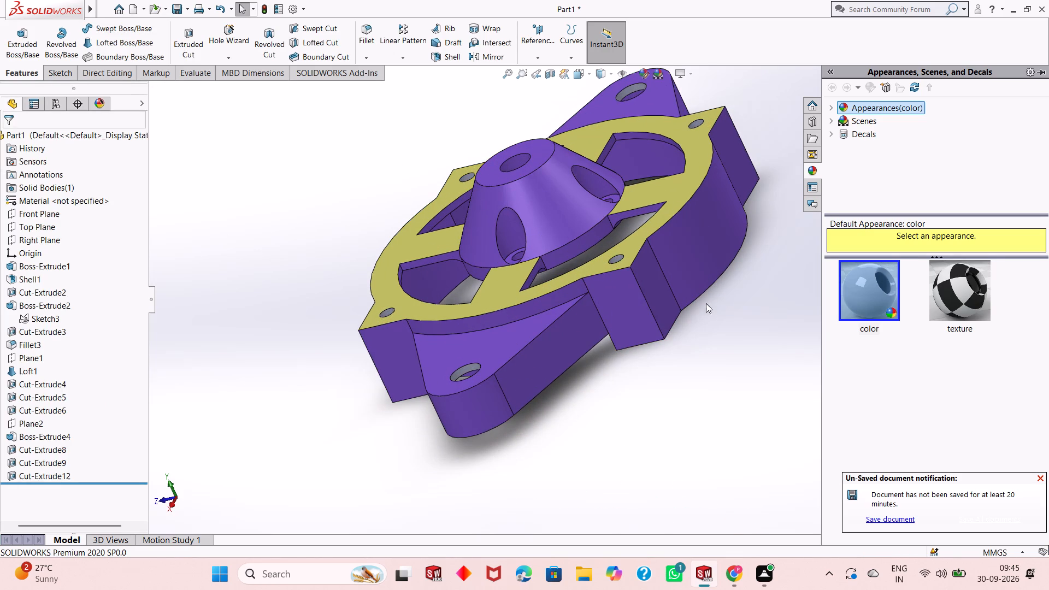
middle_drag(716, 317, 653, 187)
scroll(245, 246, up, 1)
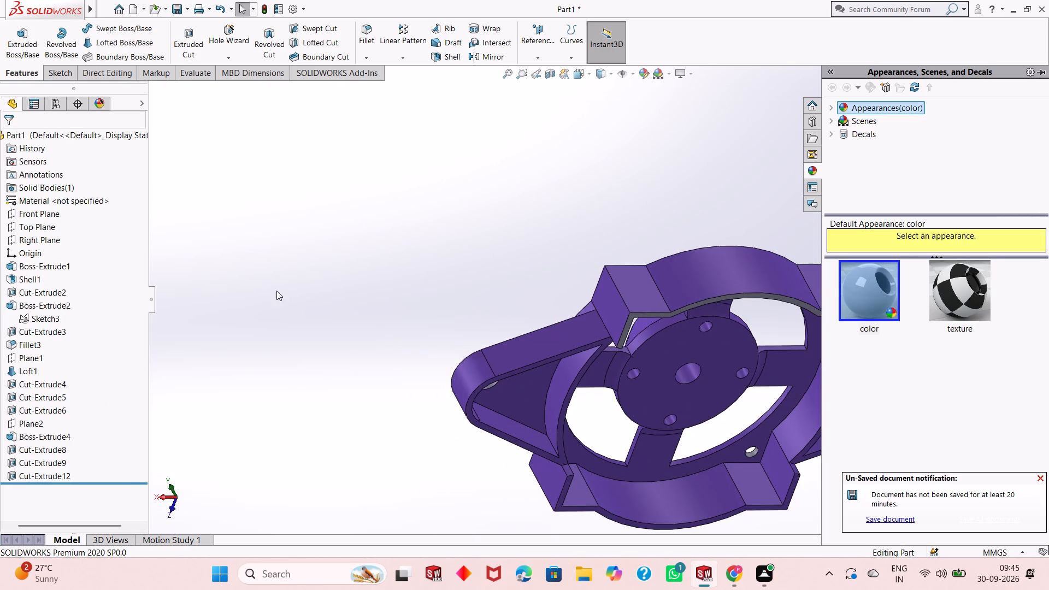
scroll(276, 291, up, 1)
scroll(396, 273, up, 2)
scroll(790, 352, down, 2)
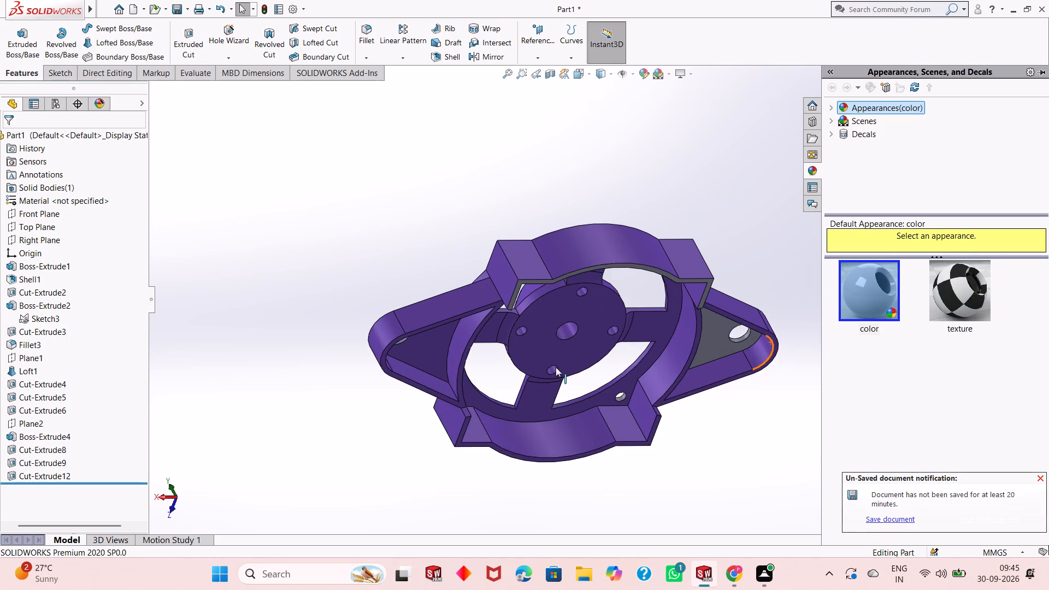
middle_drag(553, 367, 511, 197)
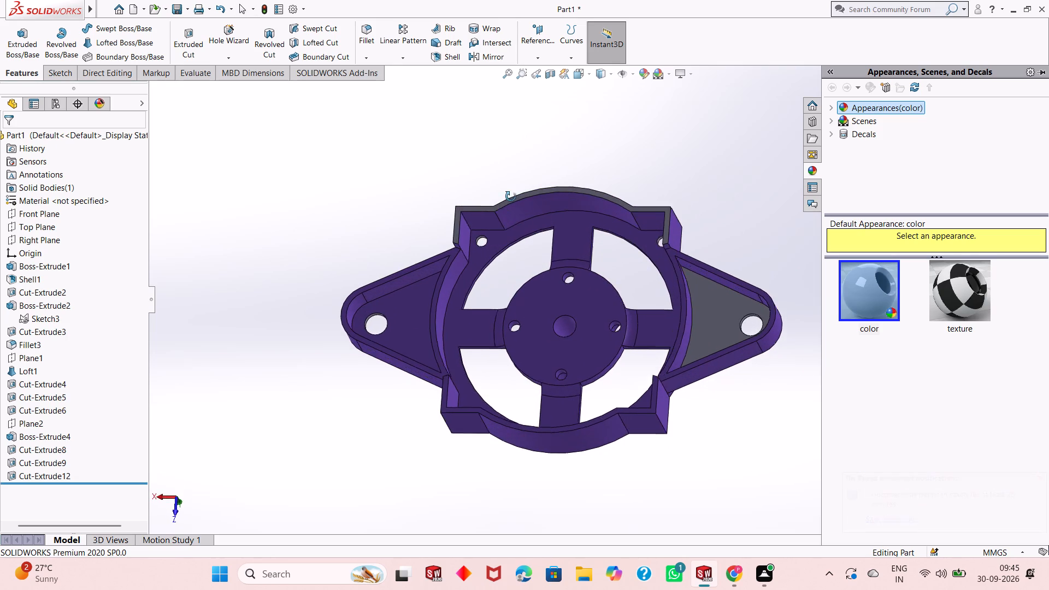
middle_drag(511, 197, 509, 240)
scroll(511, 240, down, 2)
scroll(511, 255, up, 4)
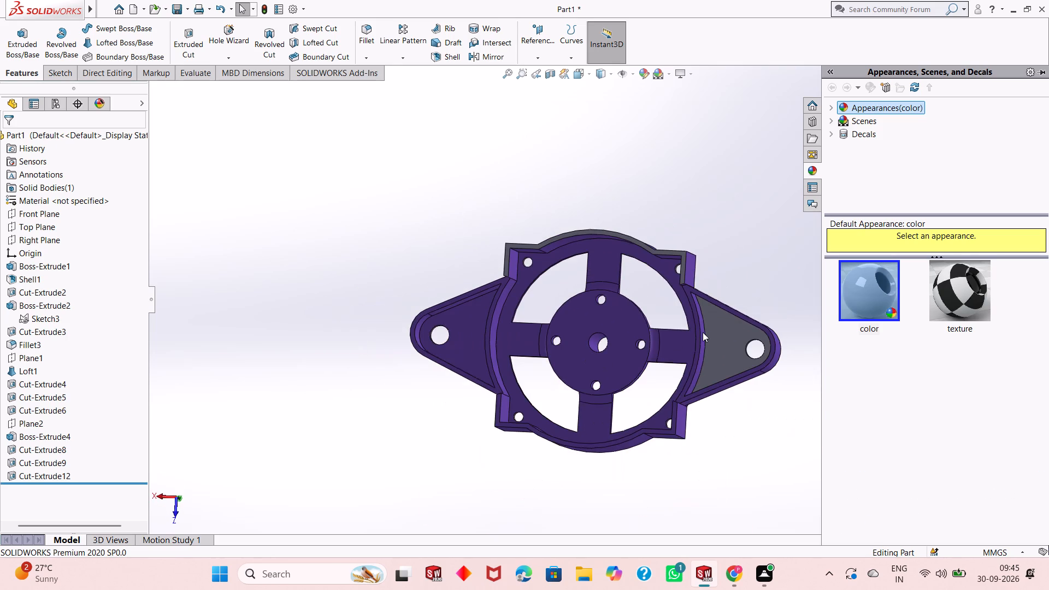
scroll(703, 332, down, 4)
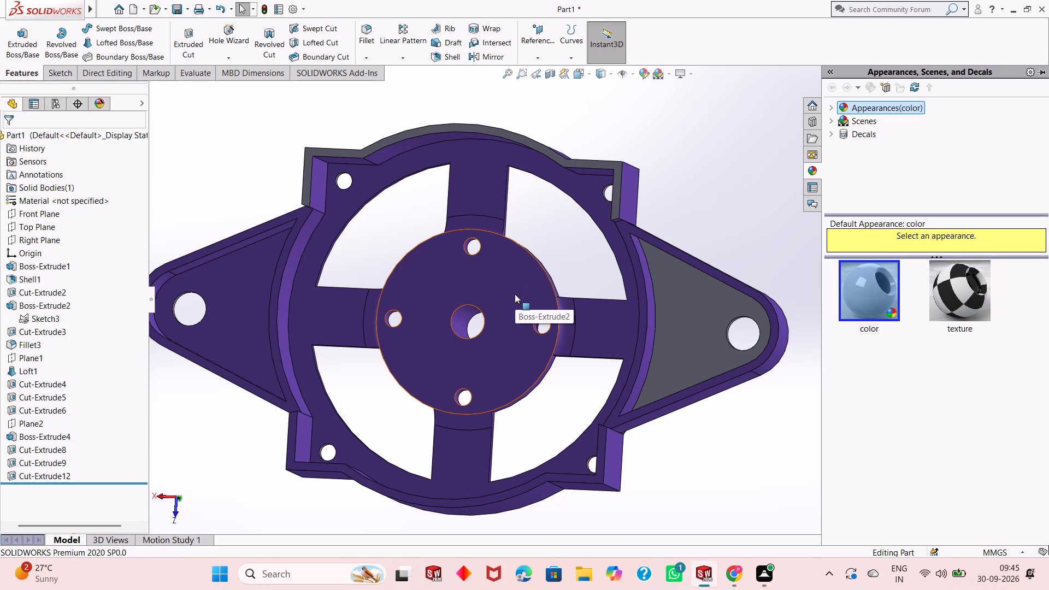
scroll(484, 225, down, 1)
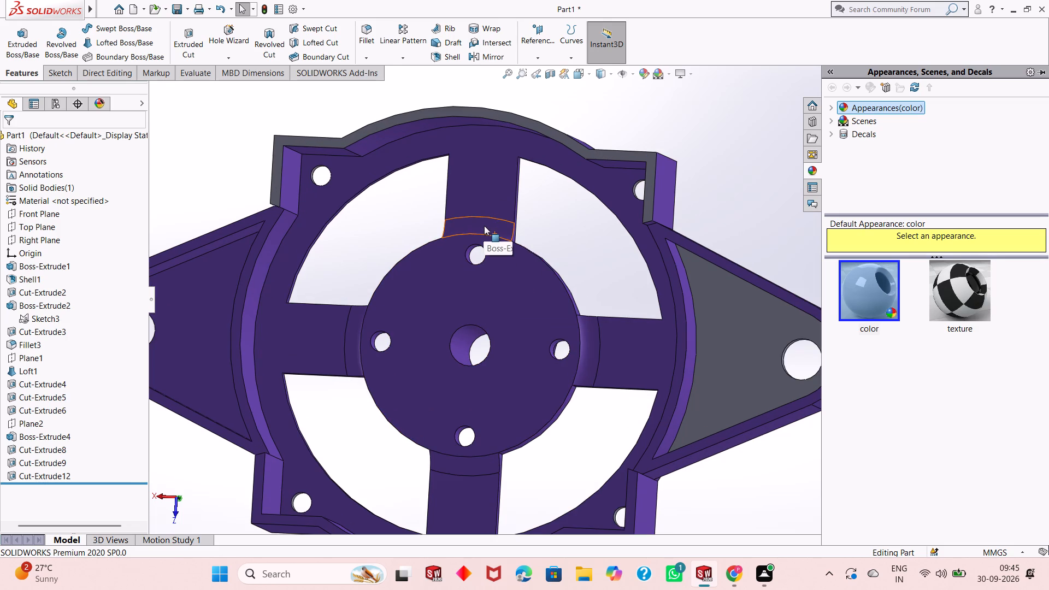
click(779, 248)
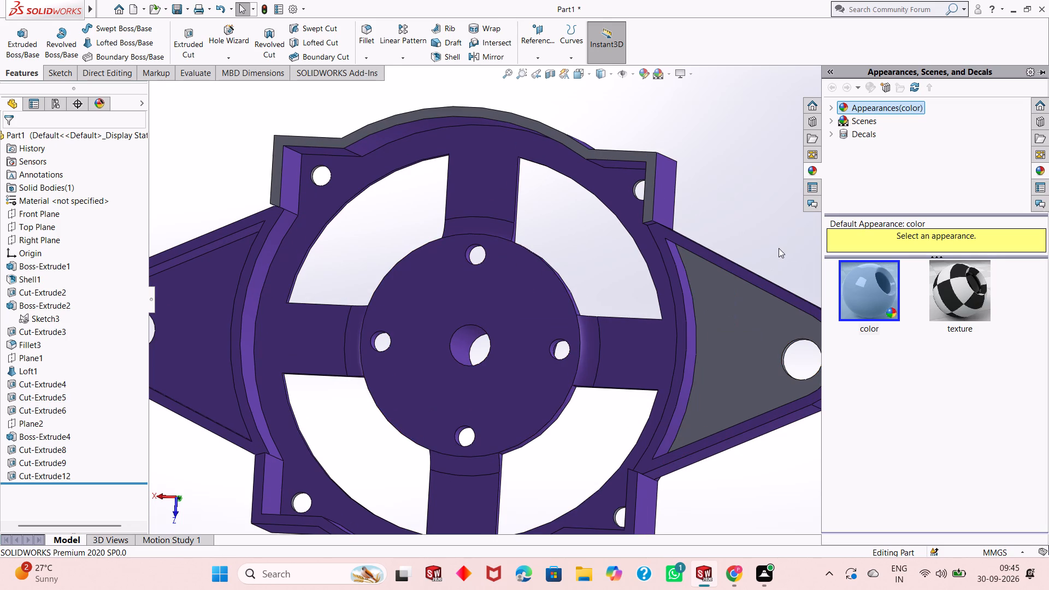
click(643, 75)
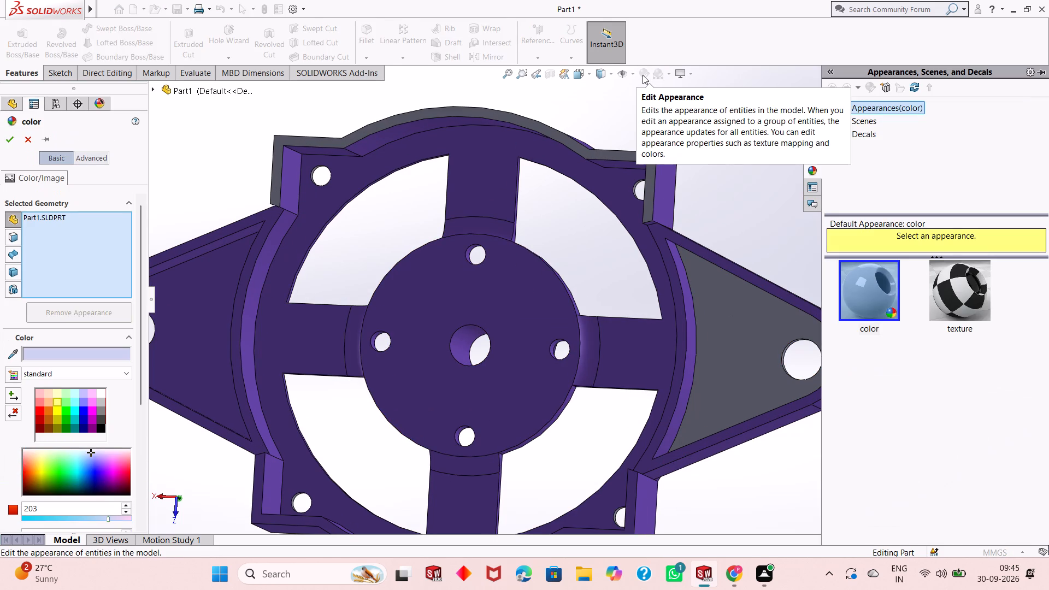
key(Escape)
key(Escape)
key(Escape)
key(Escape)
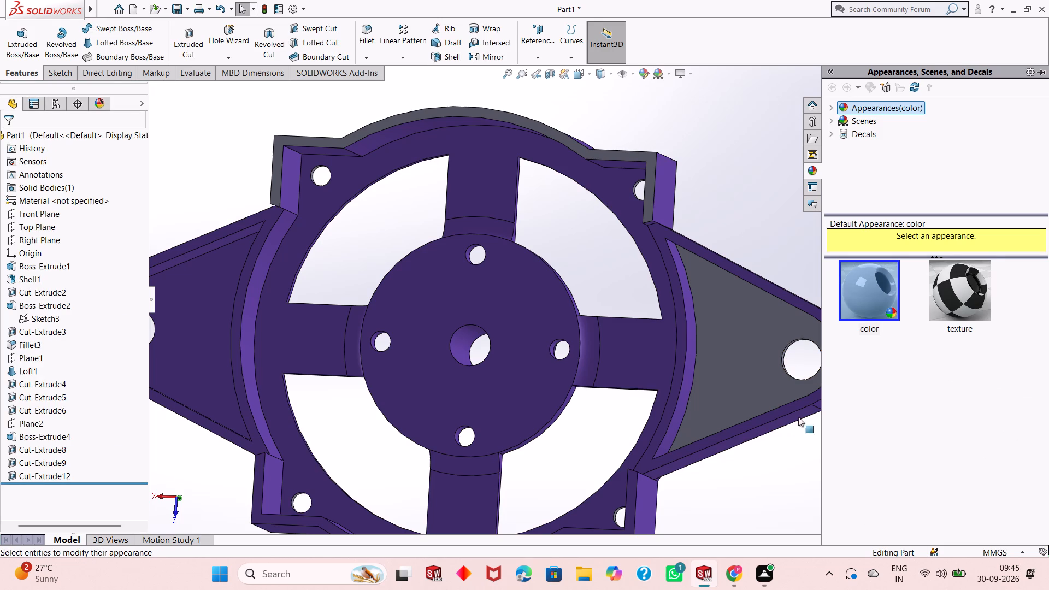
Give the -X lug's pocket floor the standard bright green, comparing it with the light green, yellow and olive swatches.
click(739, 367)
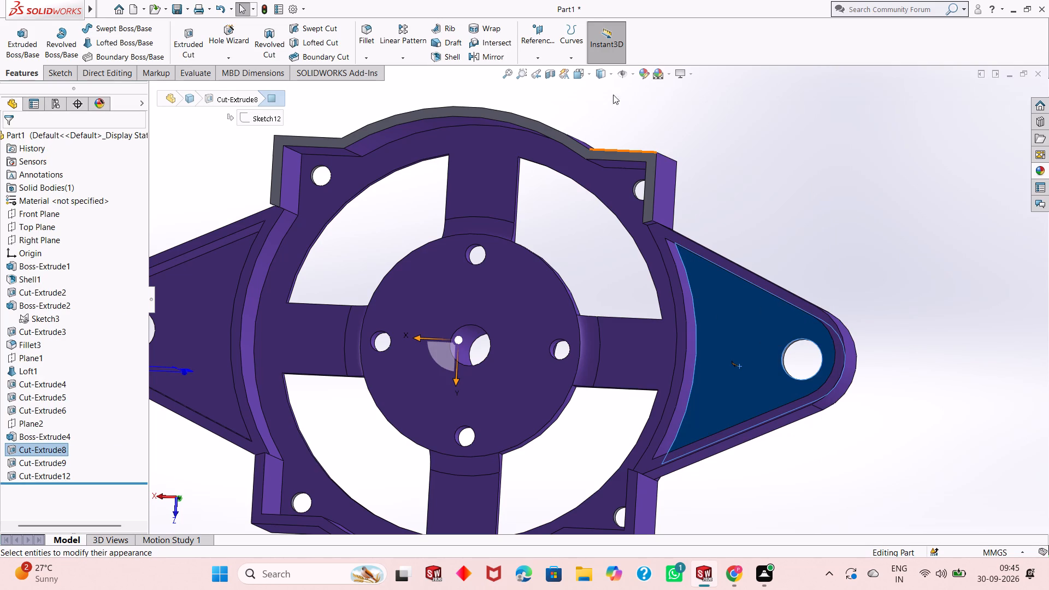
click(643, 78)
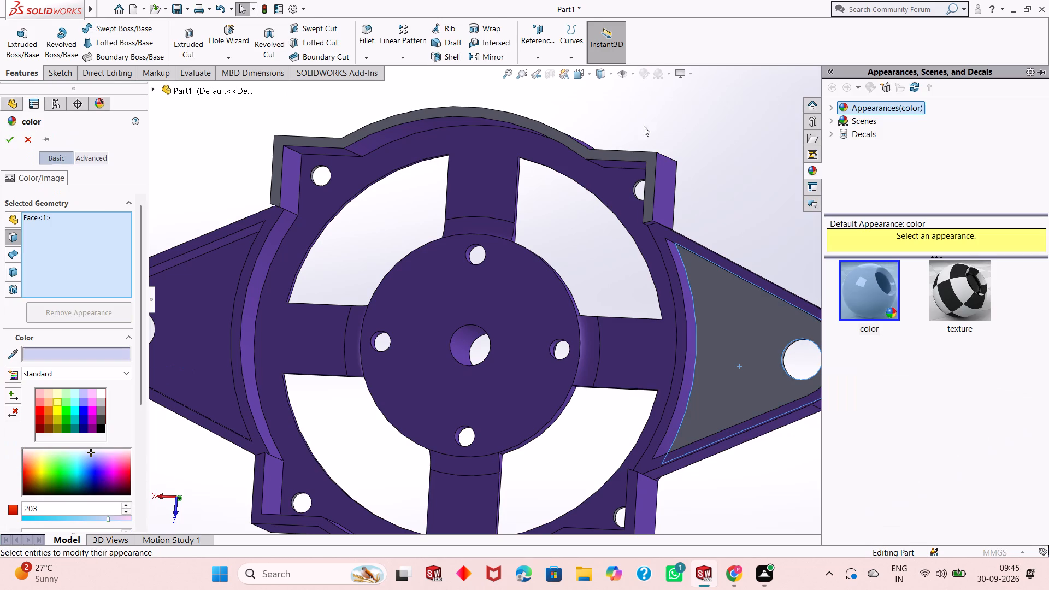
click(66, 404)
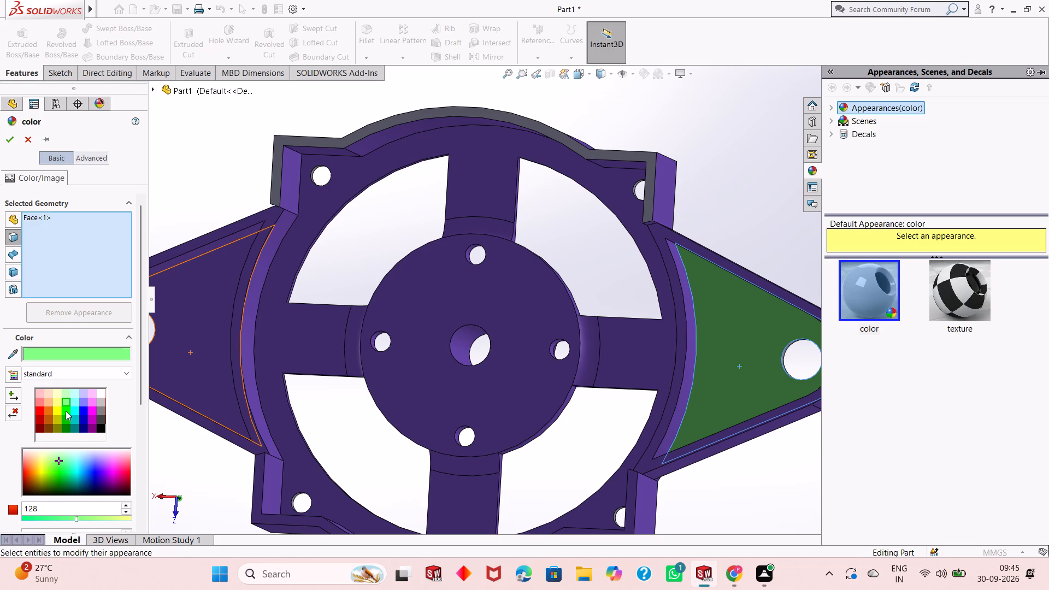
click(66, 411)
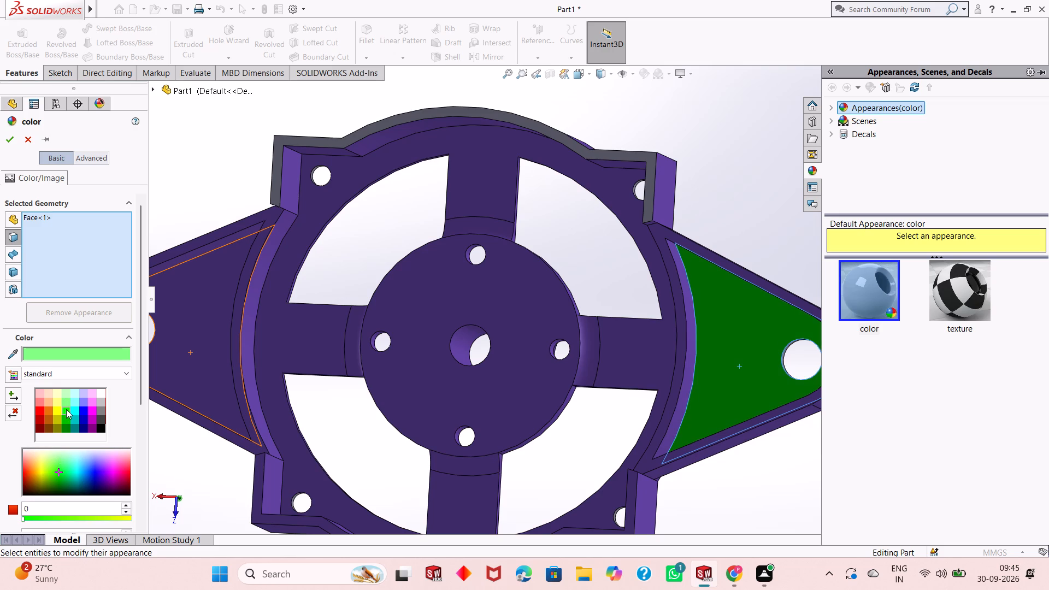
click(69, 393)
click(68, 396)
click(61, 412)
click(58, 426)
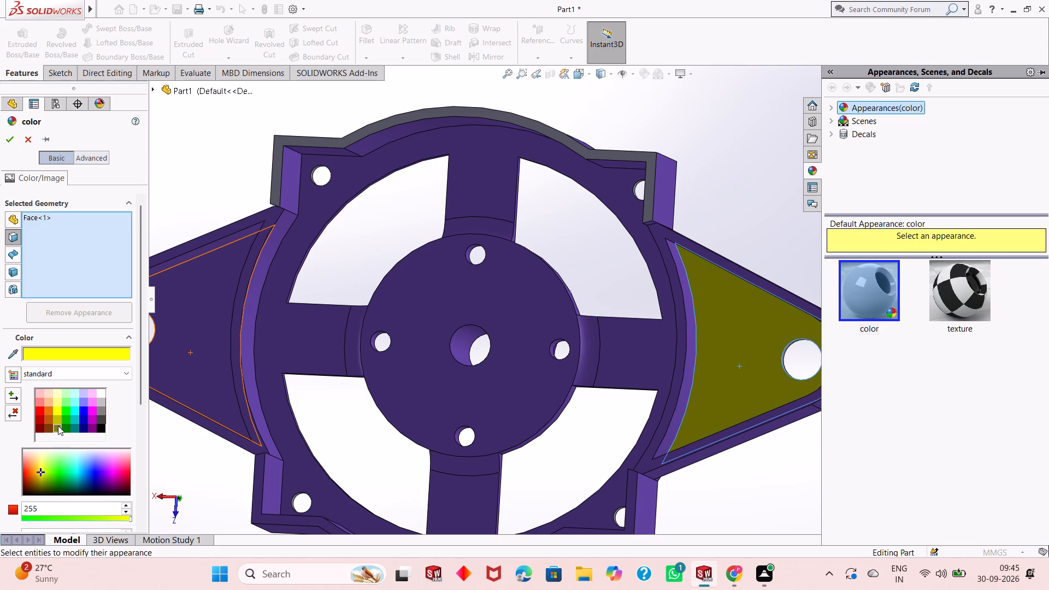
click(64, 405)
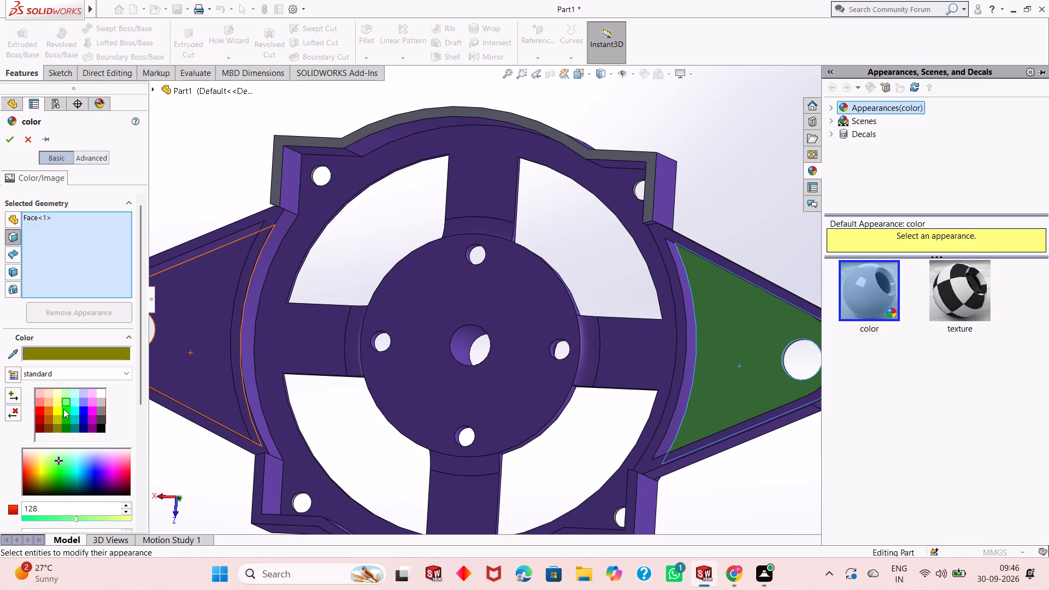
click(63, 411)
click(63, 417)
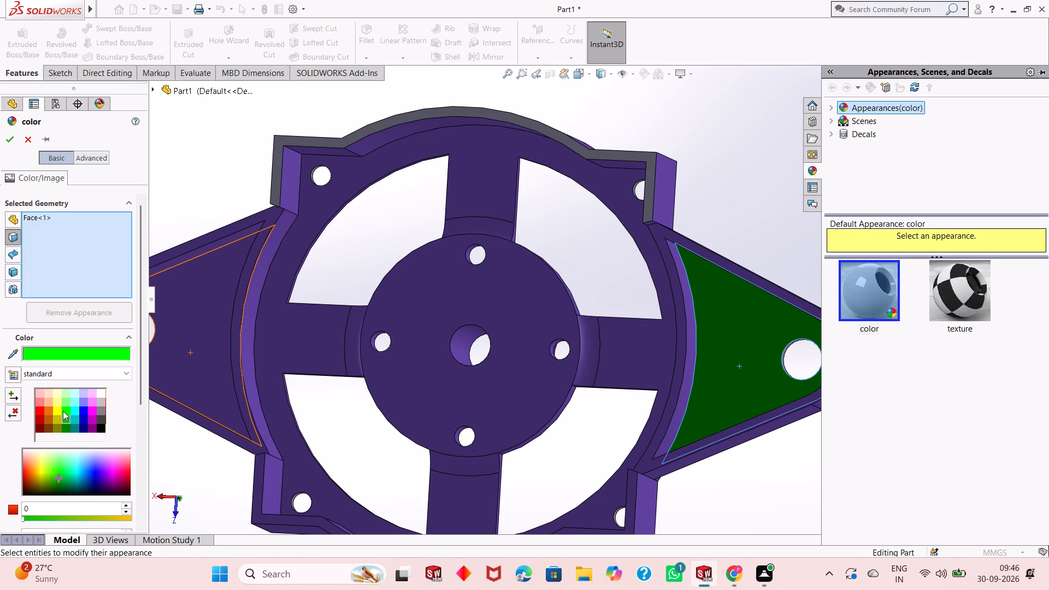
click(63, 410)
click(63, 405)
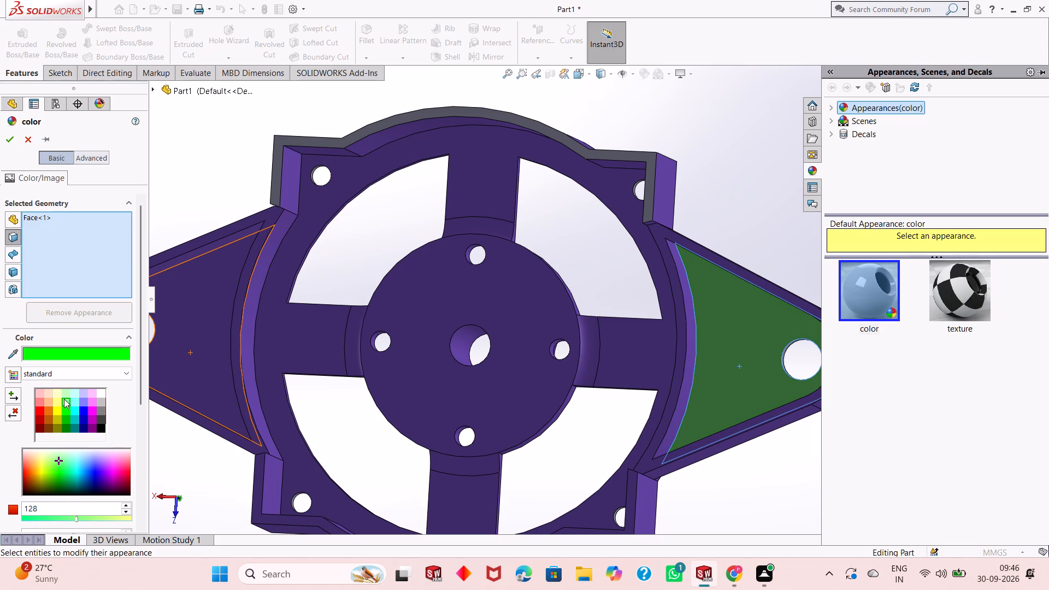
click(65, 410)
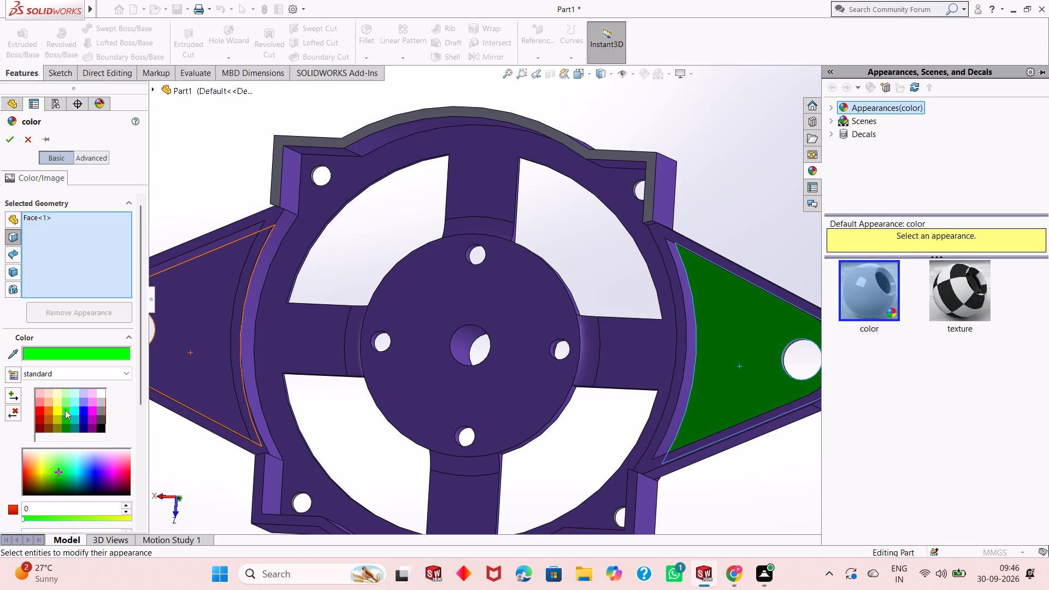
Fine-tune the pocket floor's colour on the spectrum to a light yellow-green with a red value of 170.
click(61, 483)
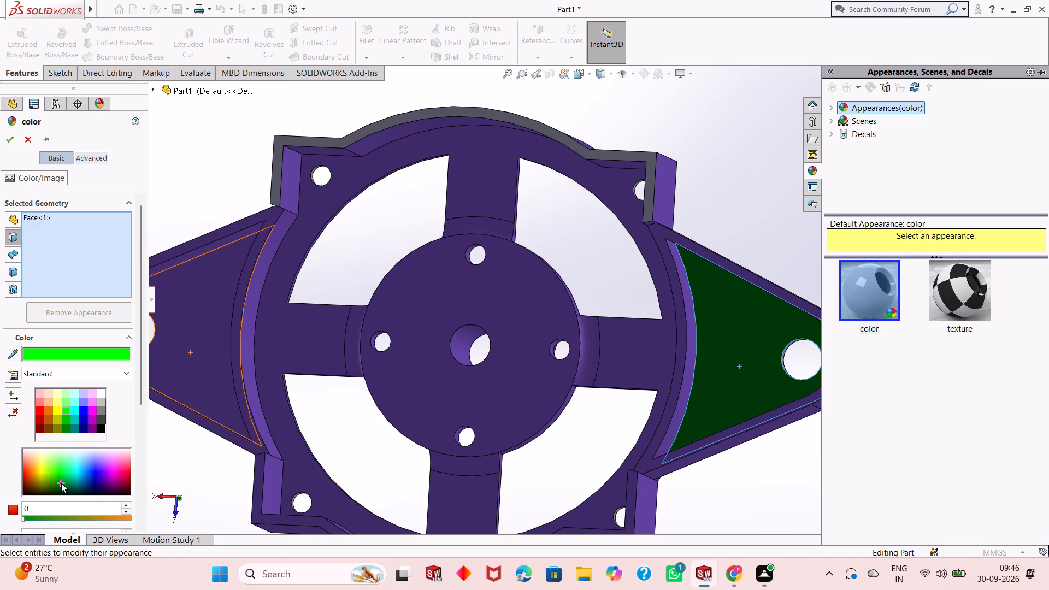
click(61, 467)
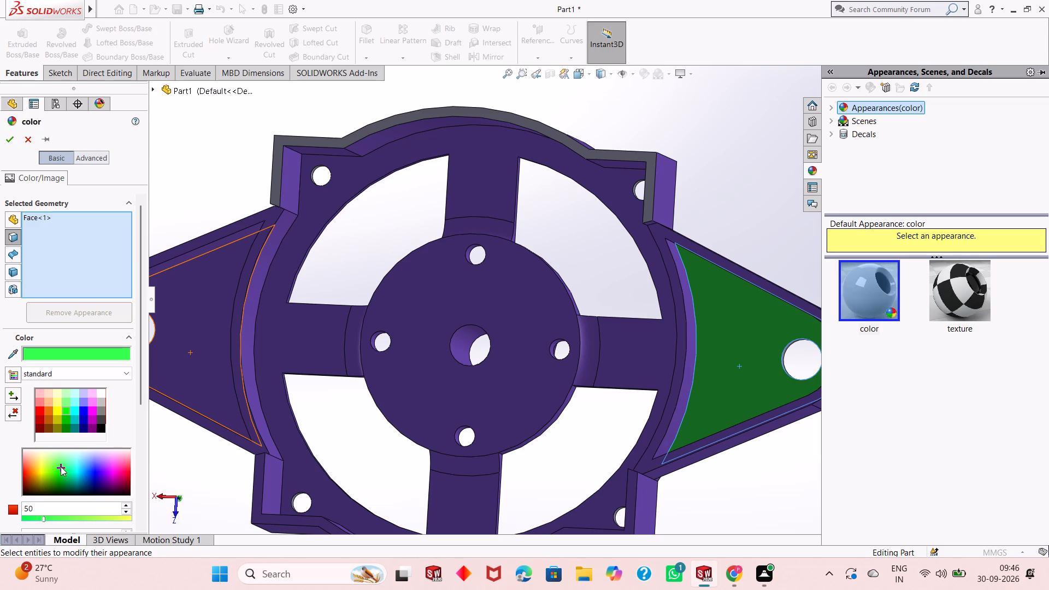
click(56, 463)
click(61, 462)
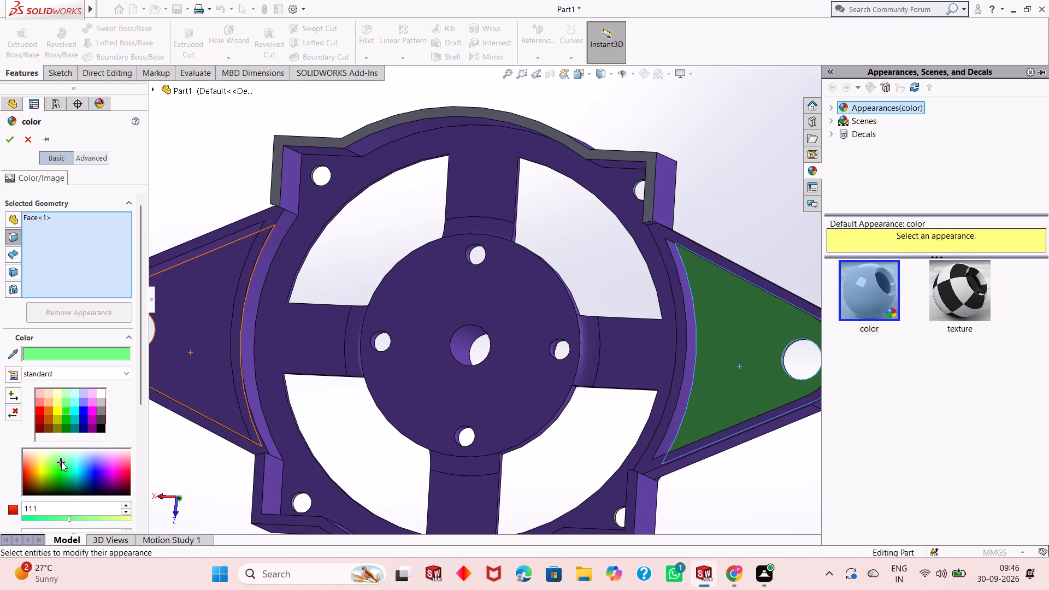
click(61, 462)
click(64, 460)
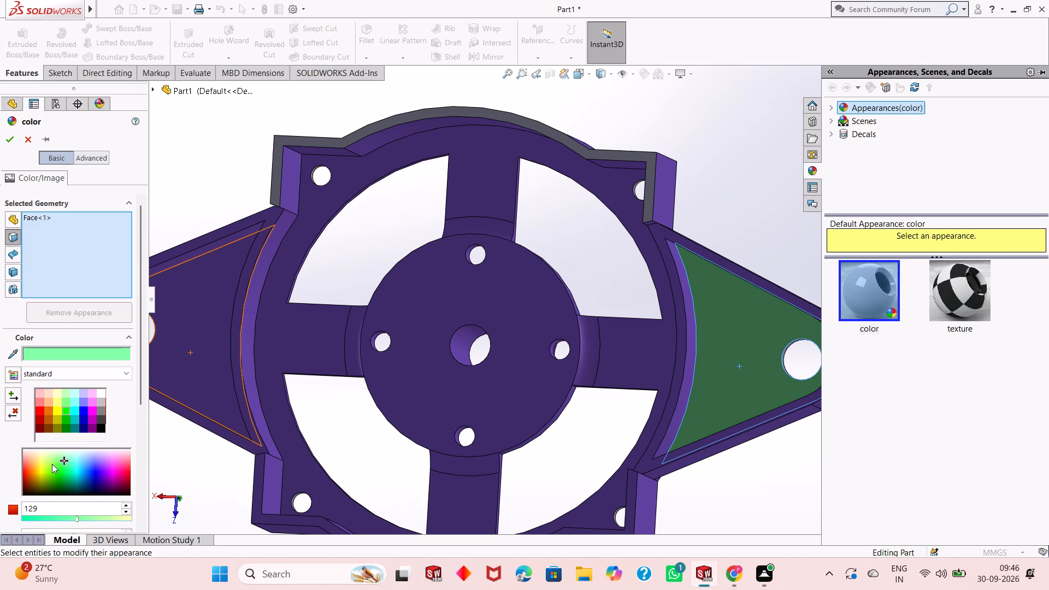
click(52, 464)
click(46, 465)
click(46, 465)
click(47, 461)
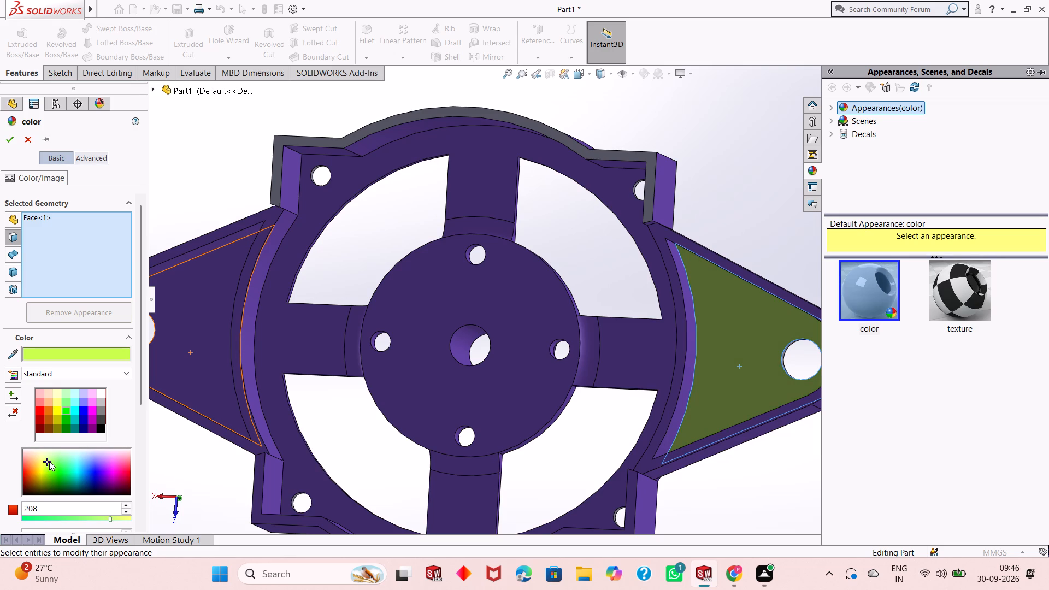
click(52, 461)
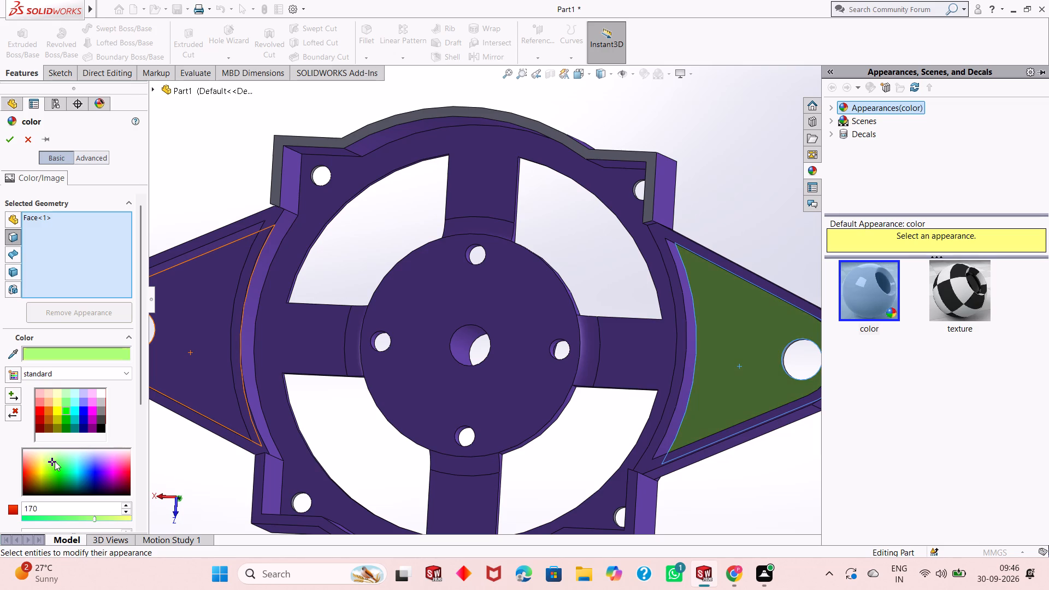
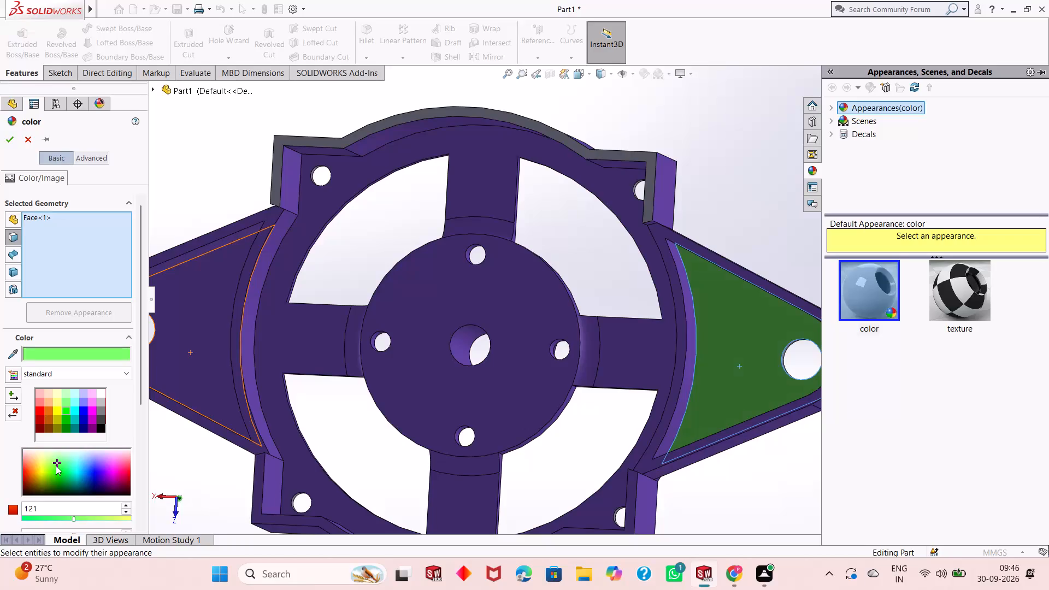
Colour the recessed triangular face of one mounting ear bright green, with a red value of 75.
click(55, 471)
click(64, 465)
click(60, 461)
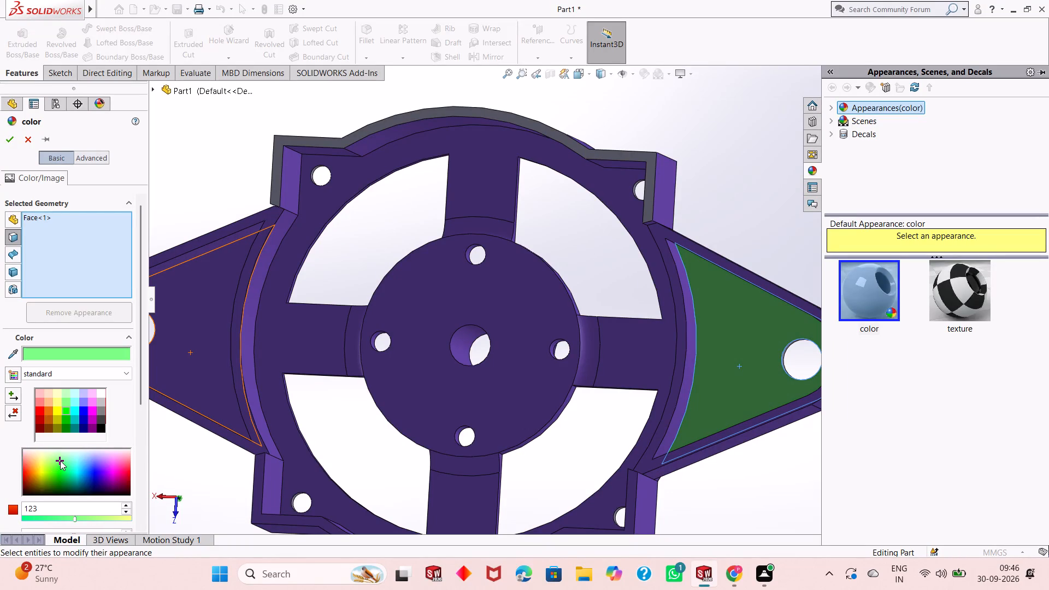
click(54, 462)
click(56, 462)
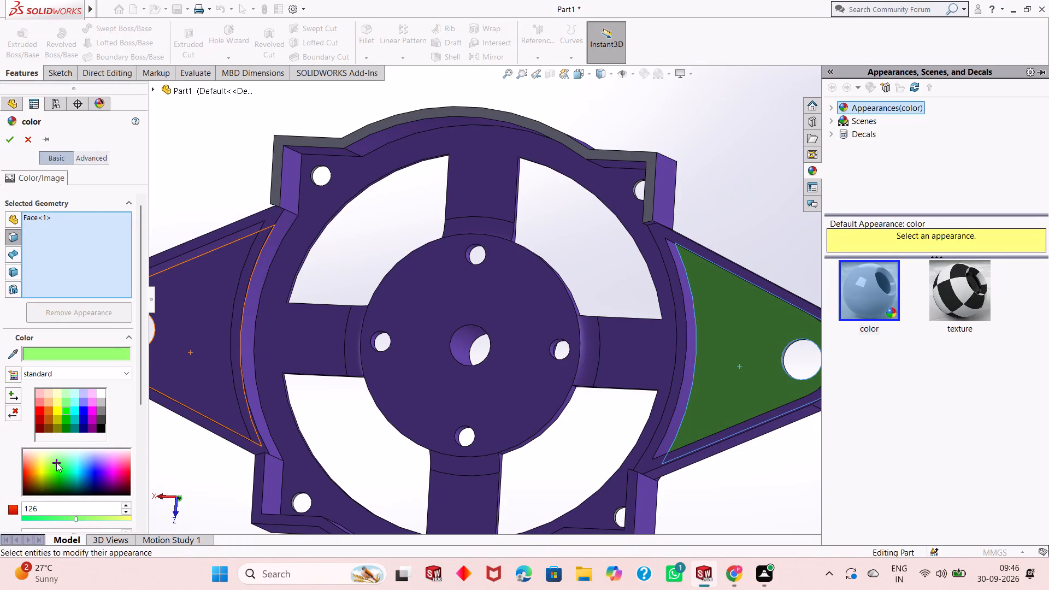
click(63, 460)
click(63, 465)
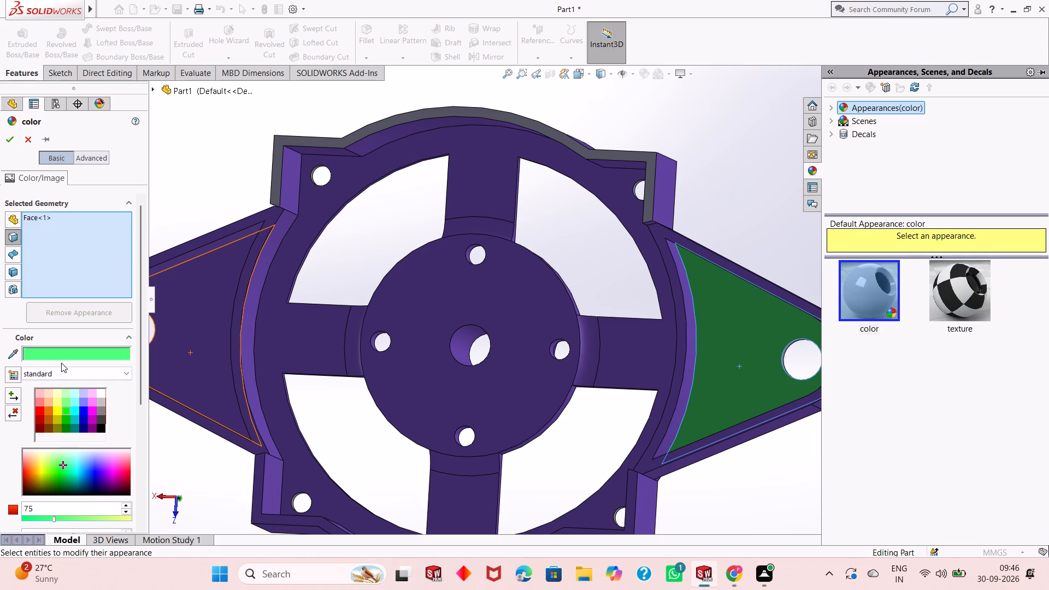
click(10, 138)
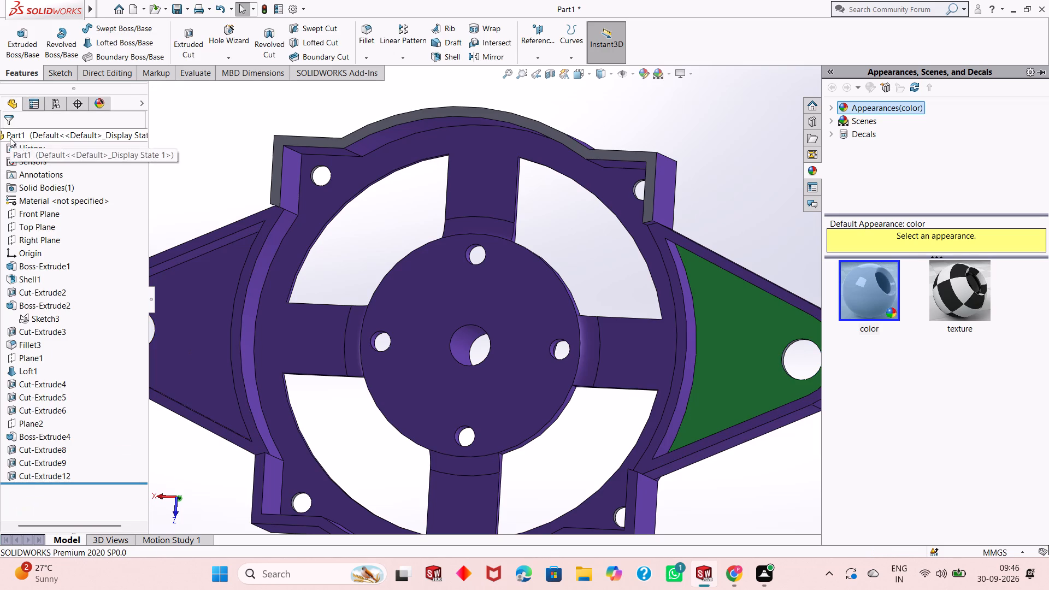
Colour the narrow end face of the grey stepped, arched rim wall on the part's underside orange, with a red value of 255.
click(486, 115)
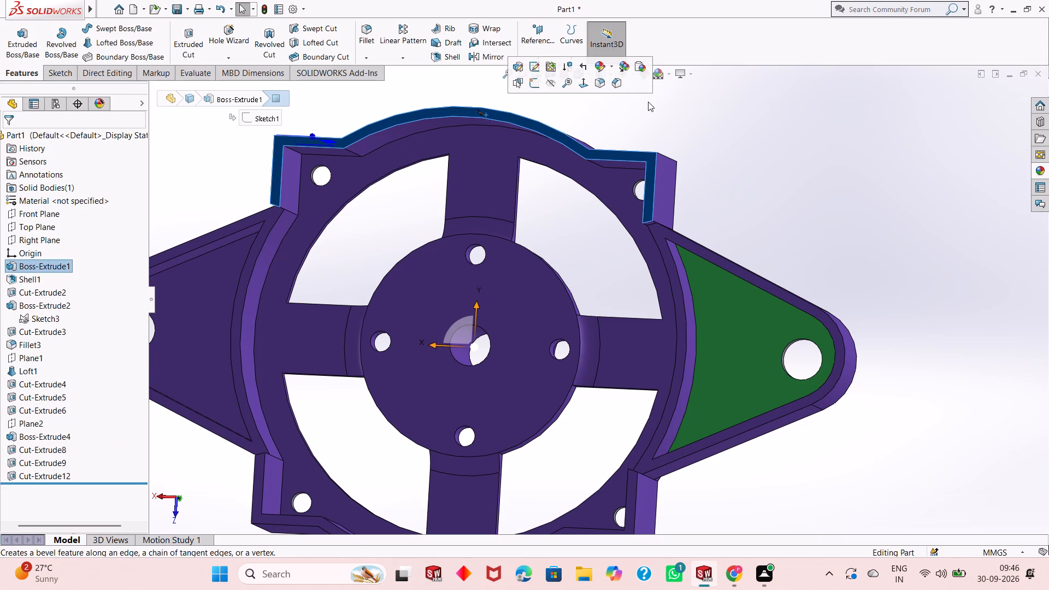
click(648, 102)
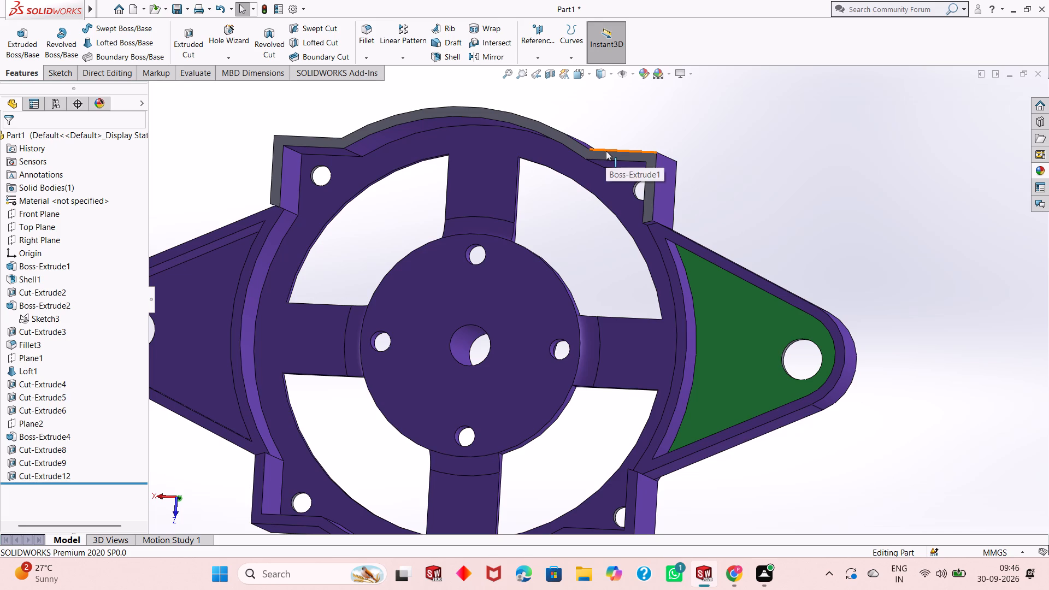
scroll(610, 152, up, 2)
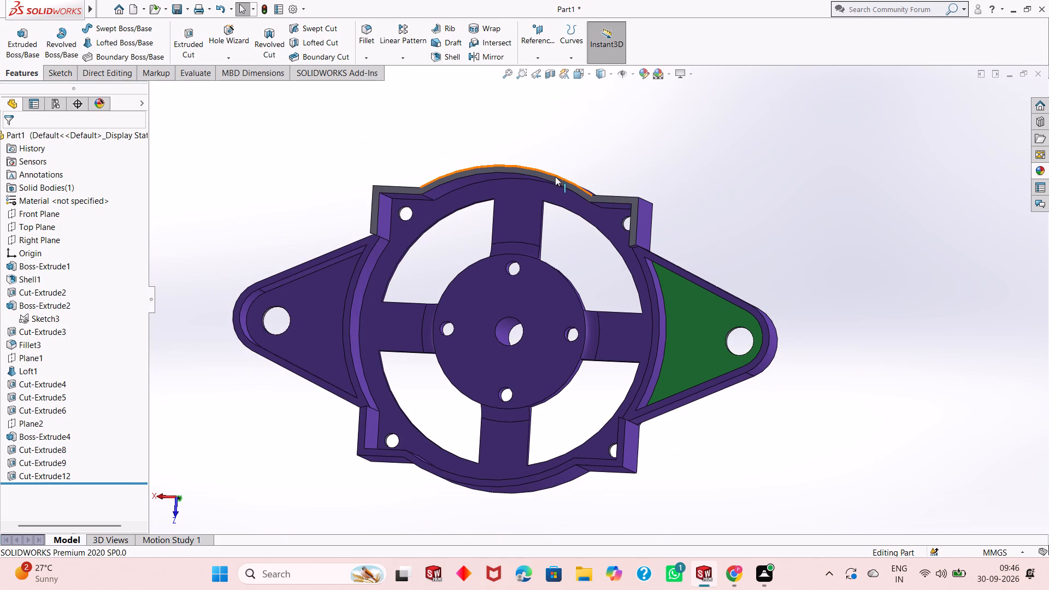
click(555, 178)
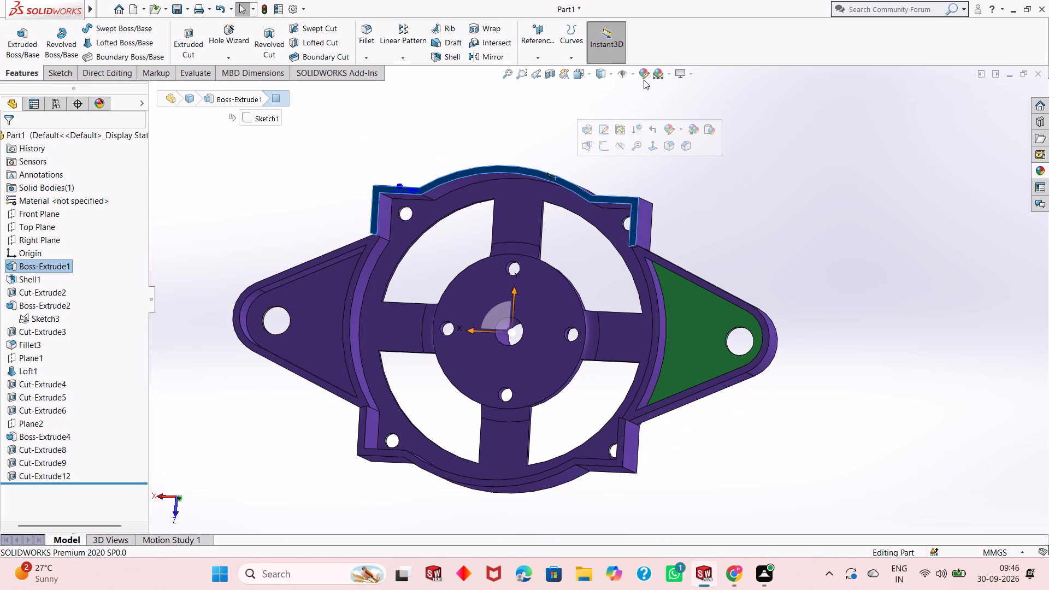
click(642, 78)
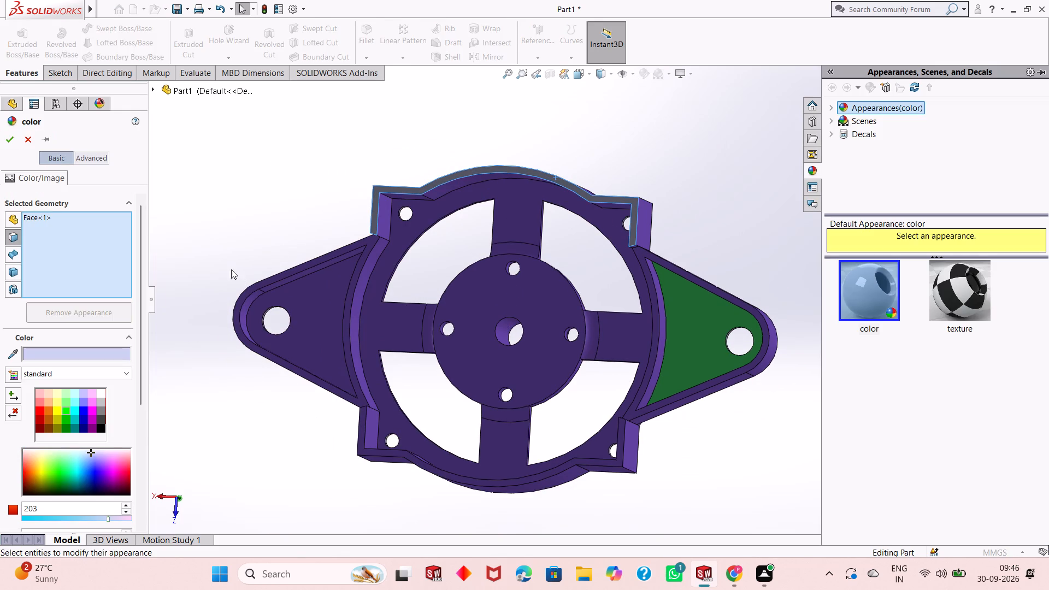
click(49, 413)
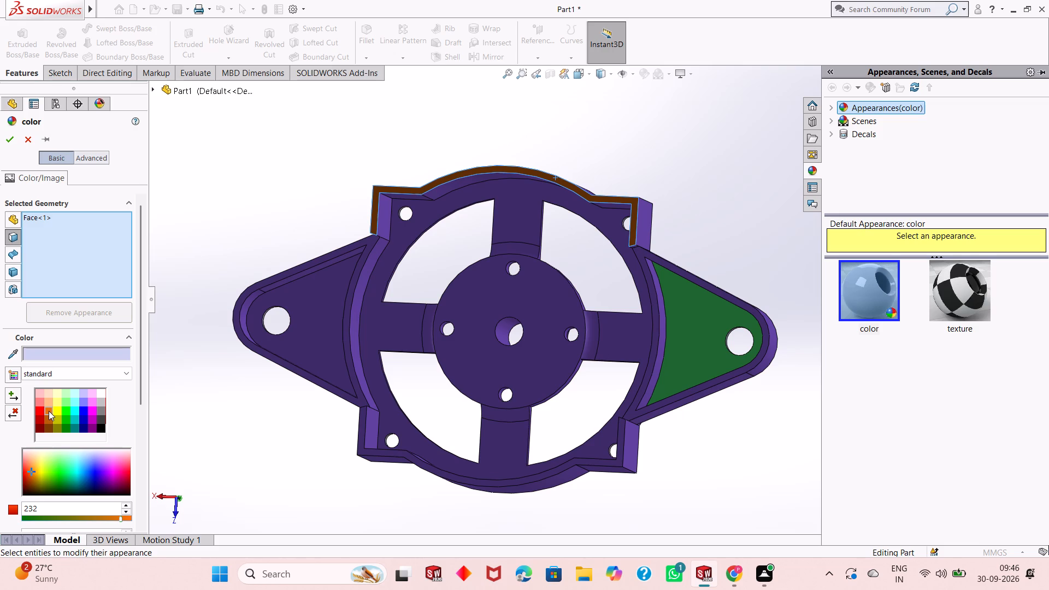
click(36, 467)
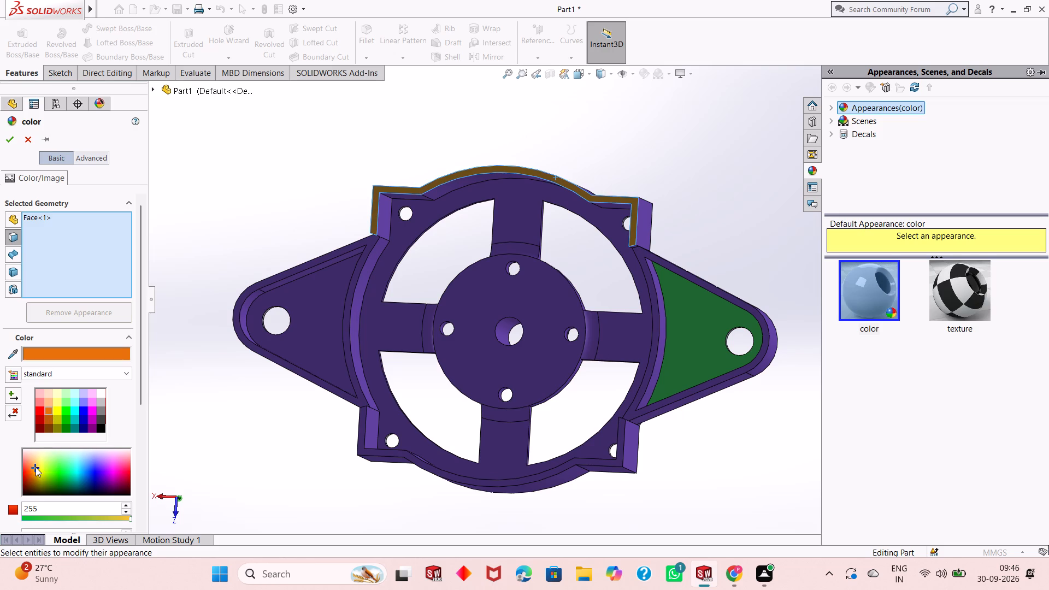
click(33, 462)
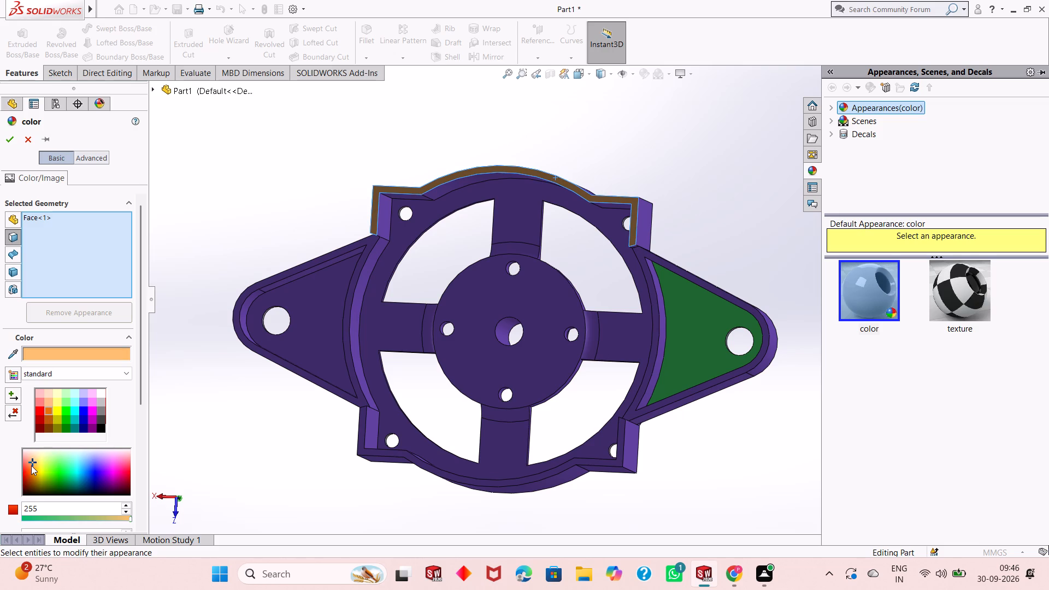
click(31, 465)
scroll(494, 251, down, 3)
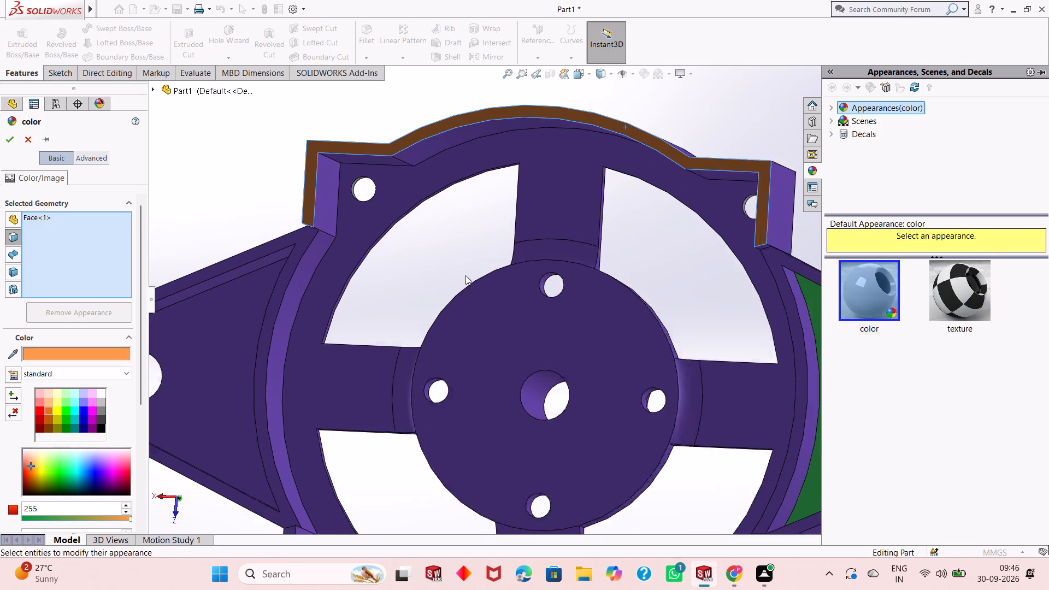
scroll(465, 275, down, 1)
click(31, 465)
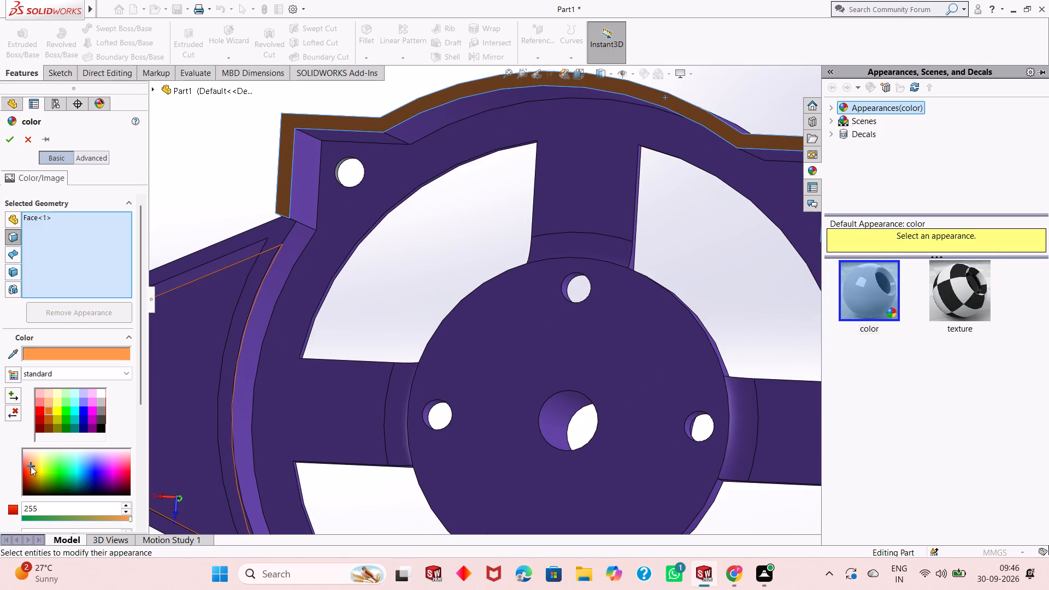
click(33, 457)
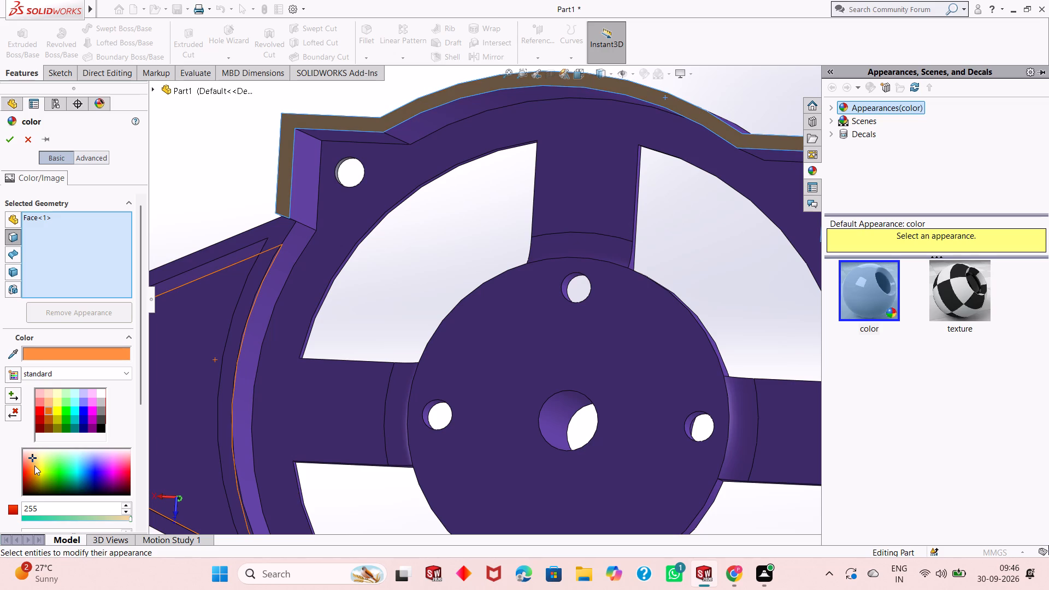
click(34, 465)
click(35, 465)
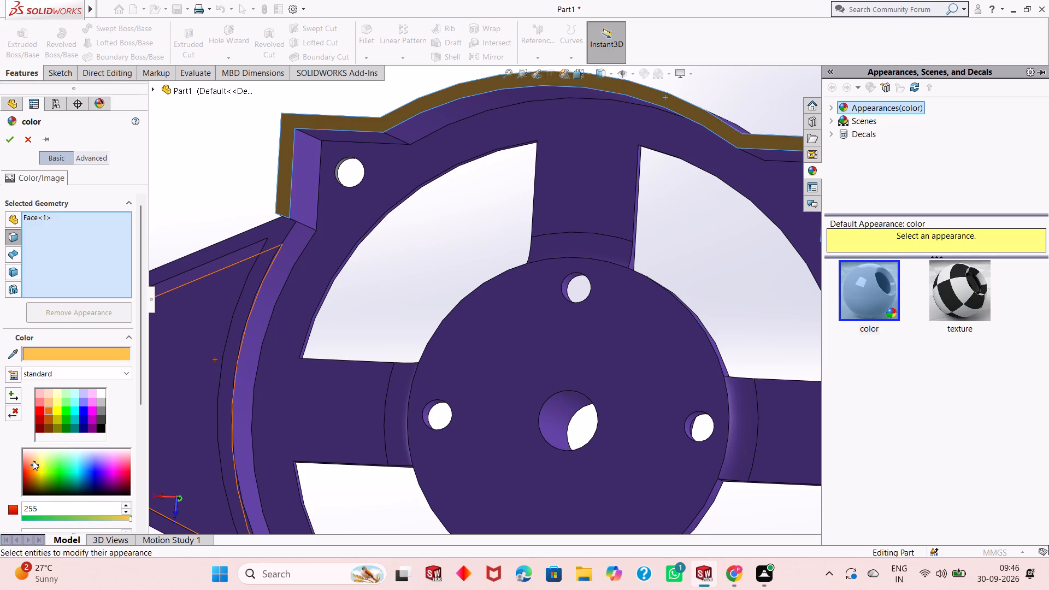
click(32, 460)
click(30, 468)
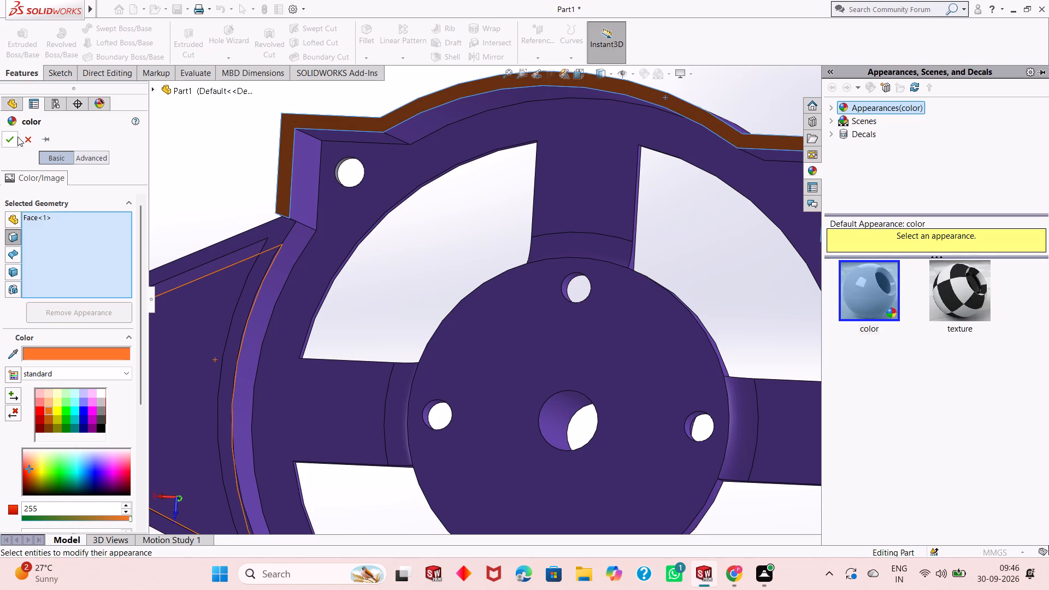
click(5, 139)
Examine the coloured part as a whole from its underside and from the side with the conical hub.
scroll(351, 320, up, 1)
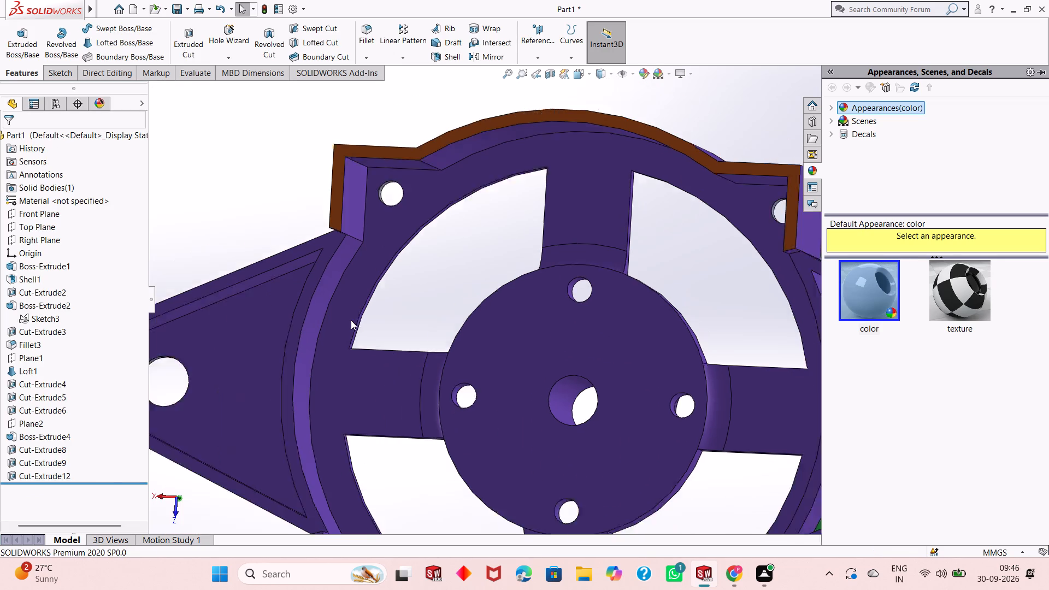
scroll(351, 320, up, 2)
click(274, 210)
scroll(366, 261, up, 3)
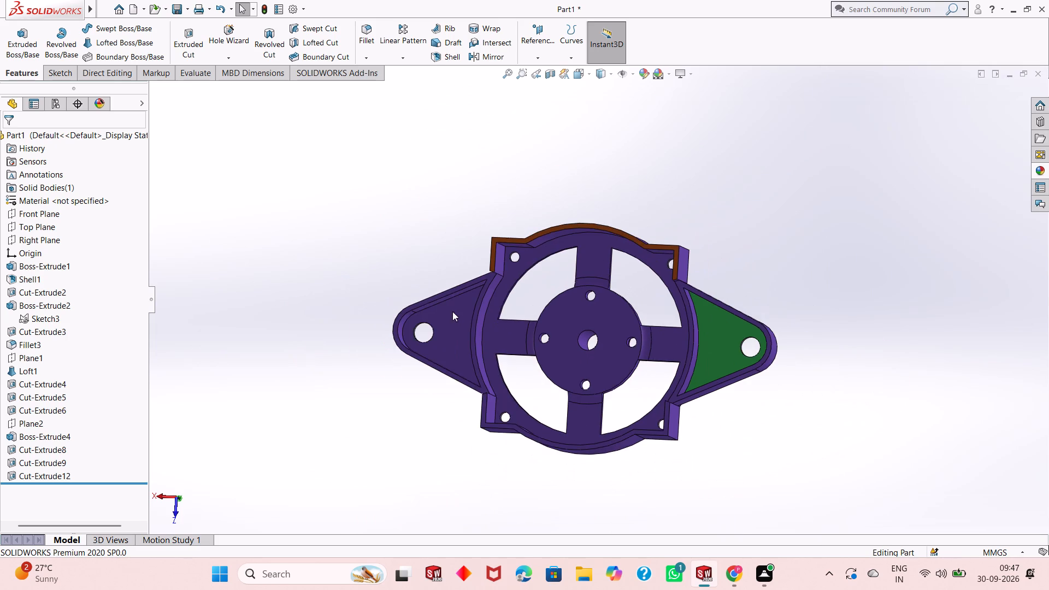
scroll(468, 322, up, 2)
scroll(670, 348, down, 2)
middle_drag(549, 291, 516, 343)
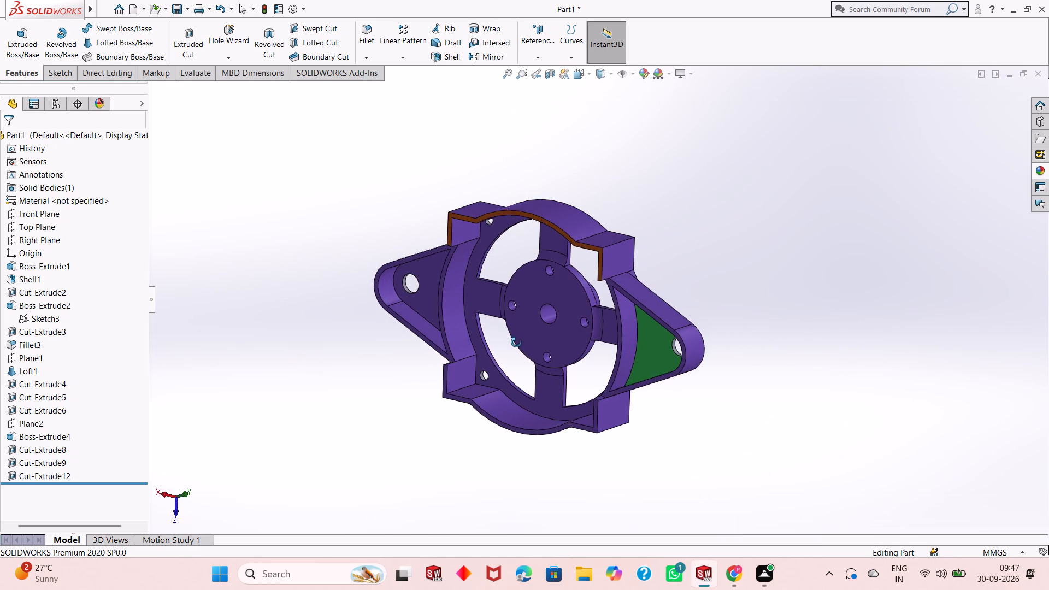
middle_drag(516, 343, 545, 409)
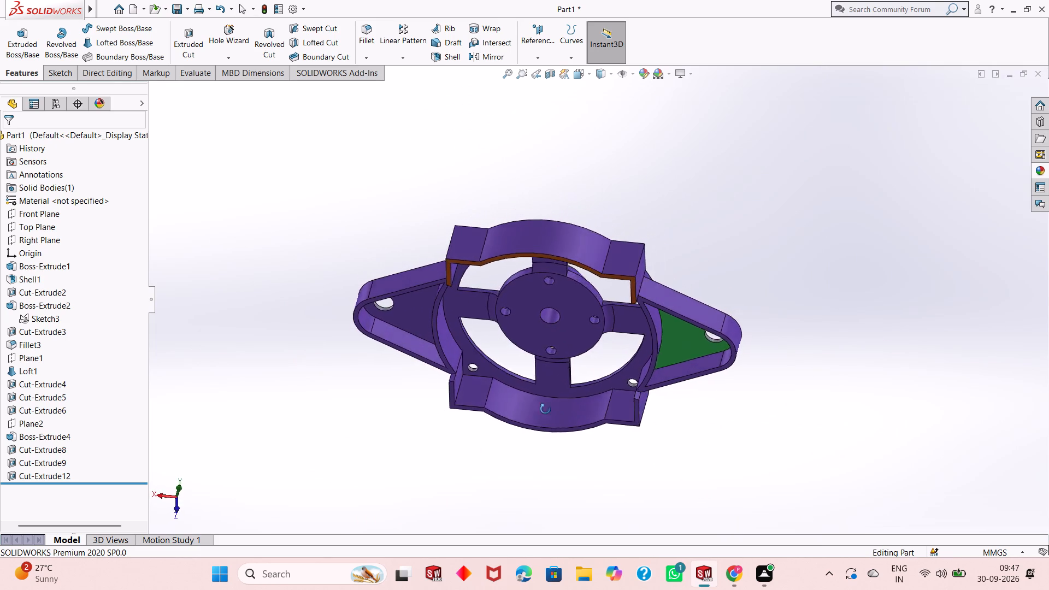
middle_drag(545, 409, 346, 235)
scroll(459, 330, up, 1)
scroll(480, 376, down, 1)
scroll(563, 268, down, 3)
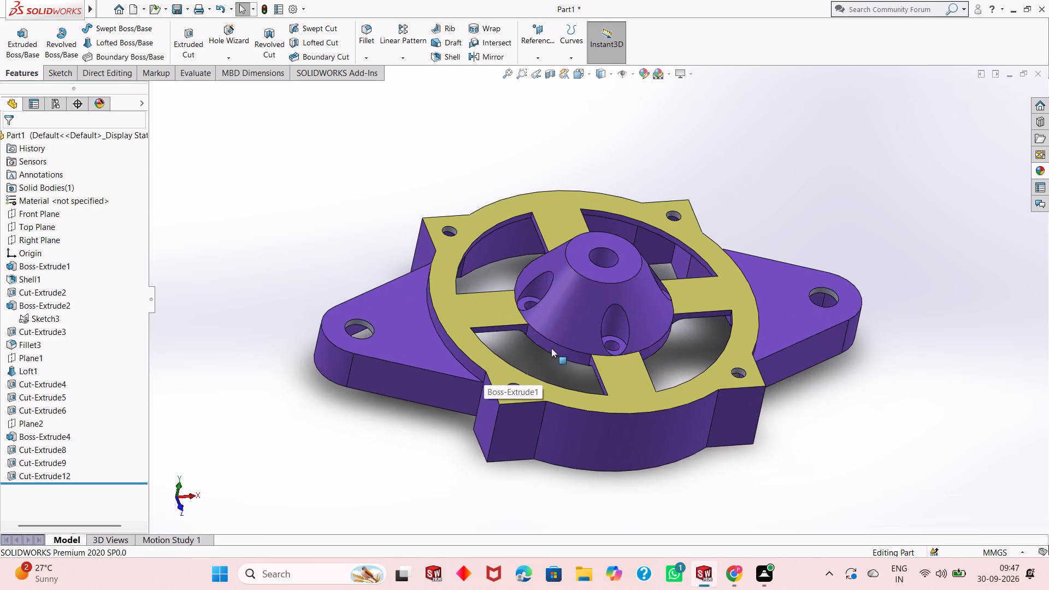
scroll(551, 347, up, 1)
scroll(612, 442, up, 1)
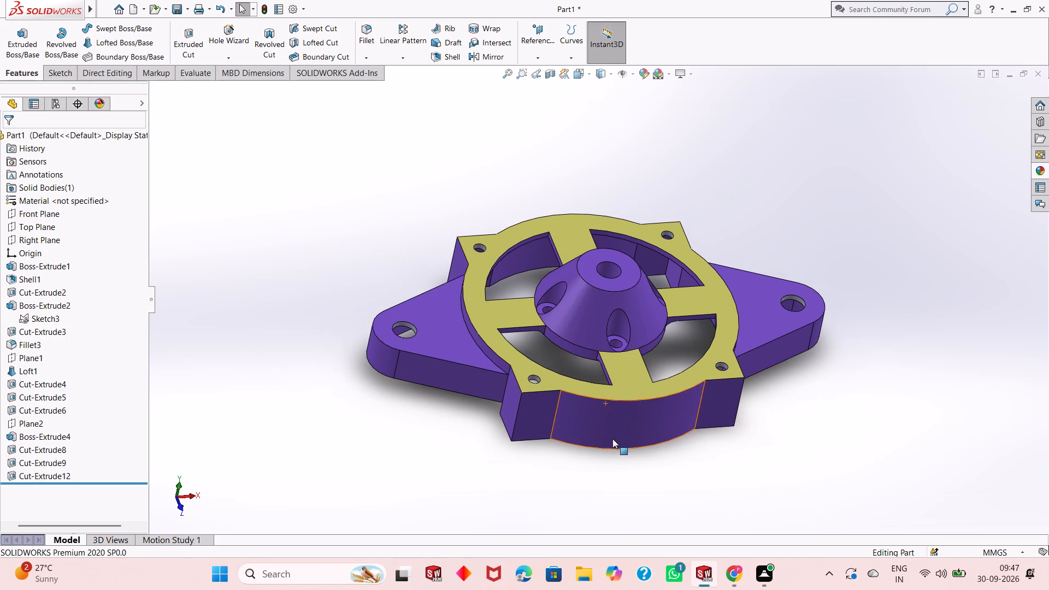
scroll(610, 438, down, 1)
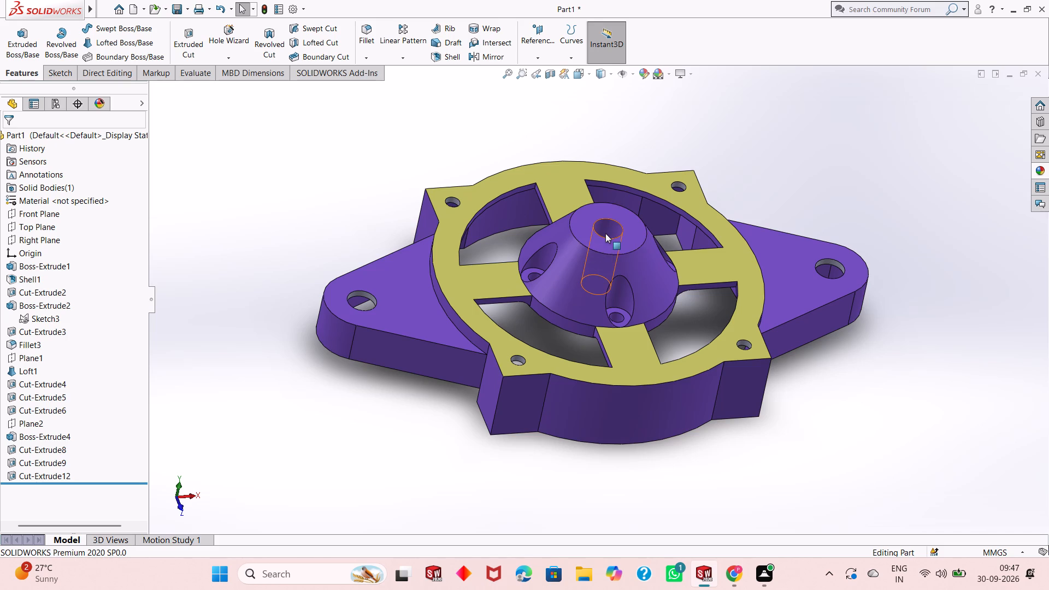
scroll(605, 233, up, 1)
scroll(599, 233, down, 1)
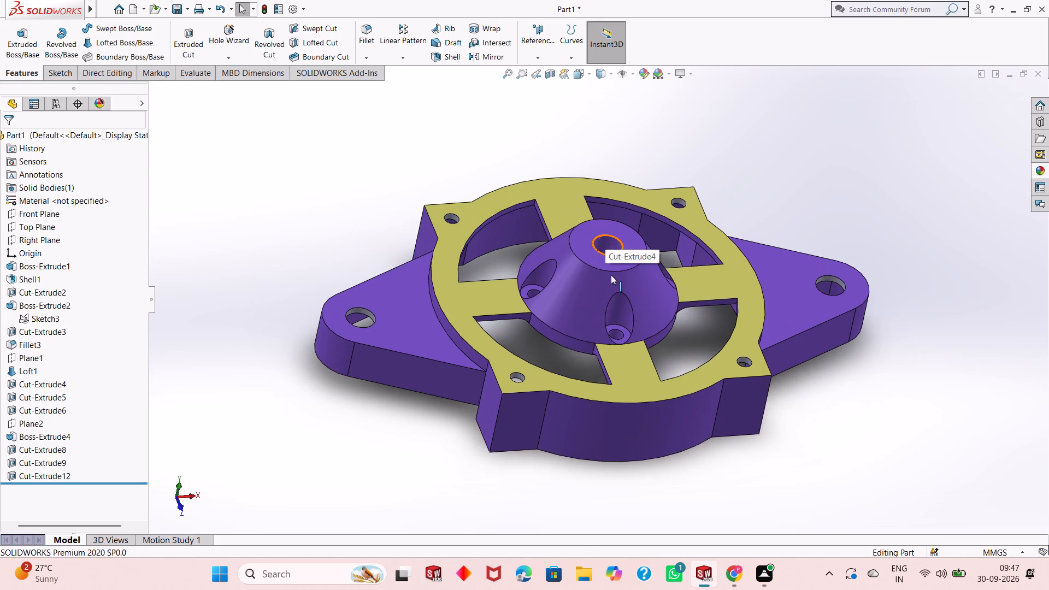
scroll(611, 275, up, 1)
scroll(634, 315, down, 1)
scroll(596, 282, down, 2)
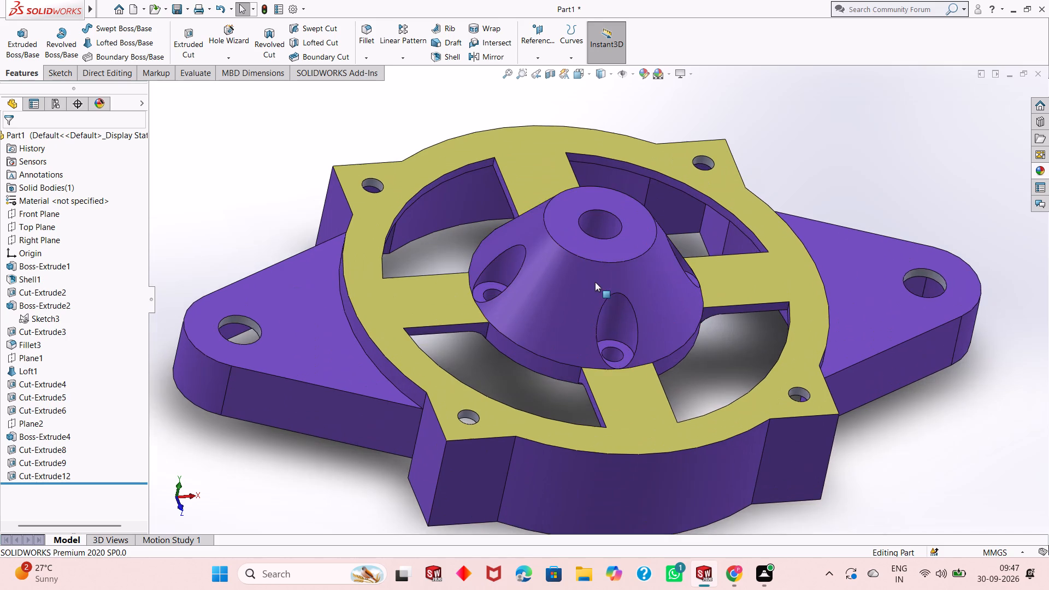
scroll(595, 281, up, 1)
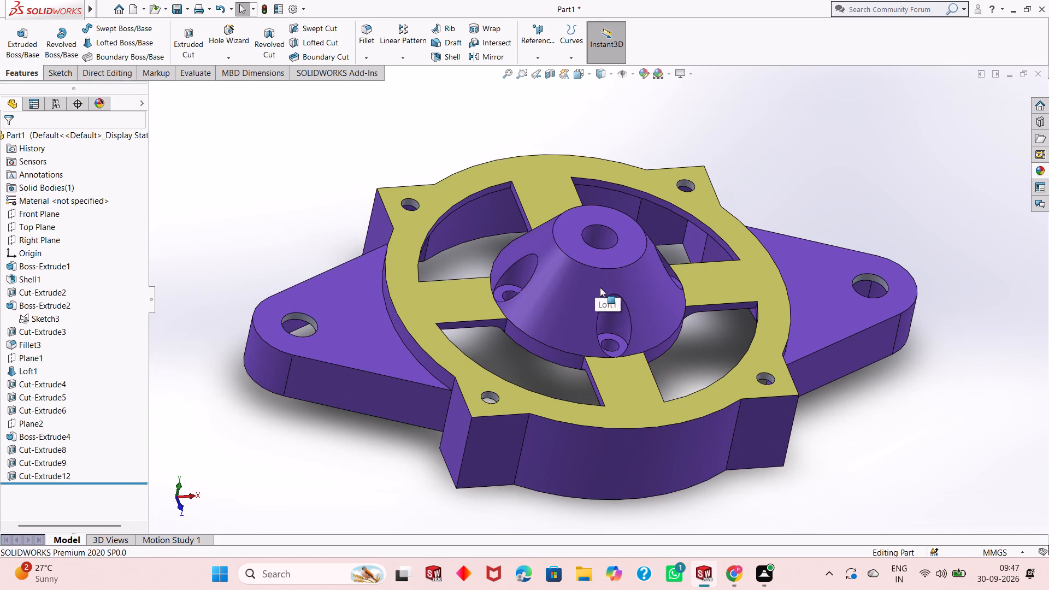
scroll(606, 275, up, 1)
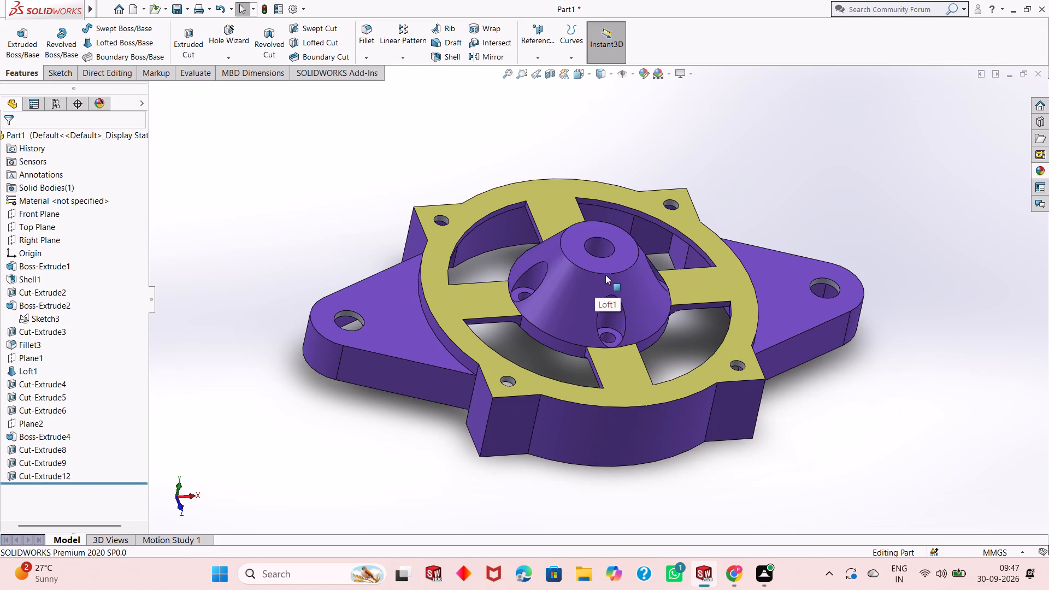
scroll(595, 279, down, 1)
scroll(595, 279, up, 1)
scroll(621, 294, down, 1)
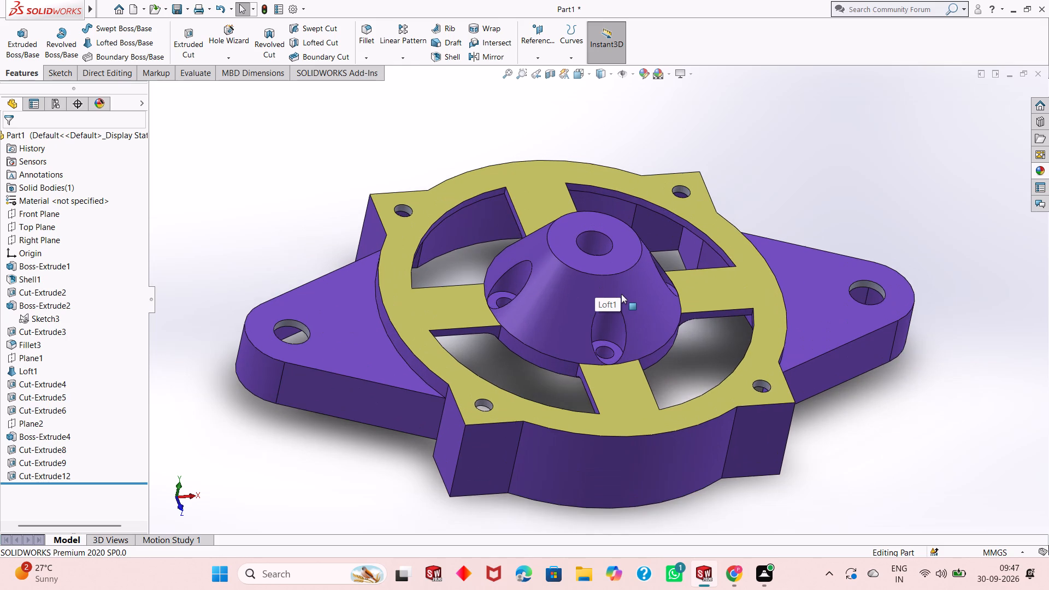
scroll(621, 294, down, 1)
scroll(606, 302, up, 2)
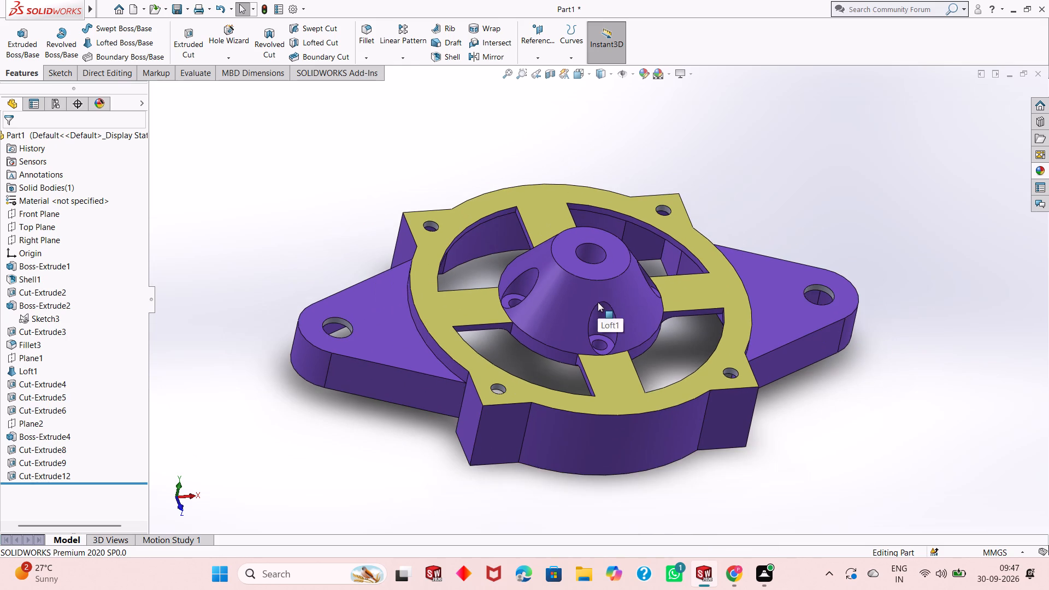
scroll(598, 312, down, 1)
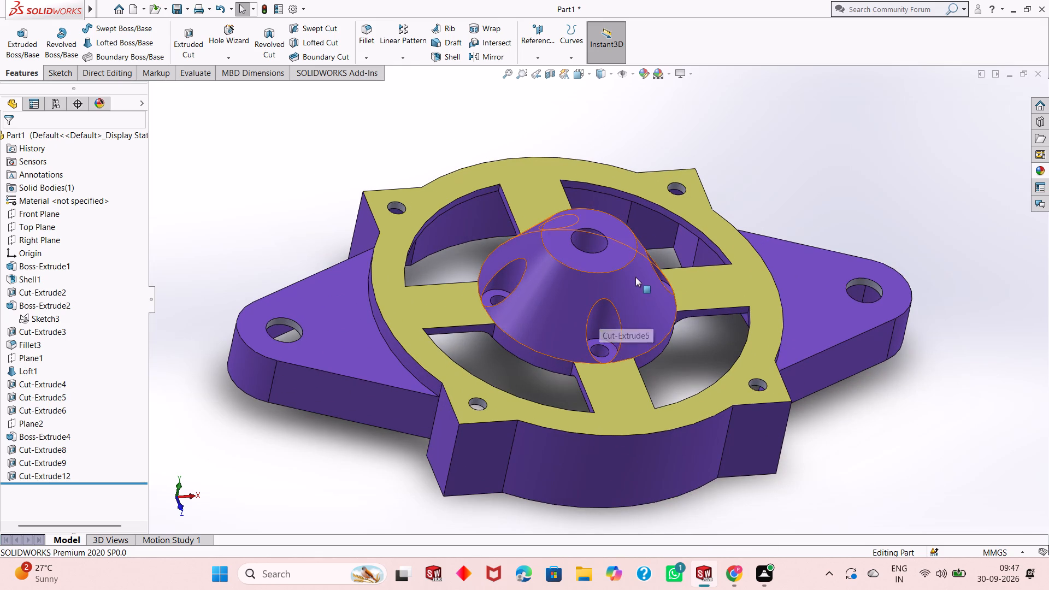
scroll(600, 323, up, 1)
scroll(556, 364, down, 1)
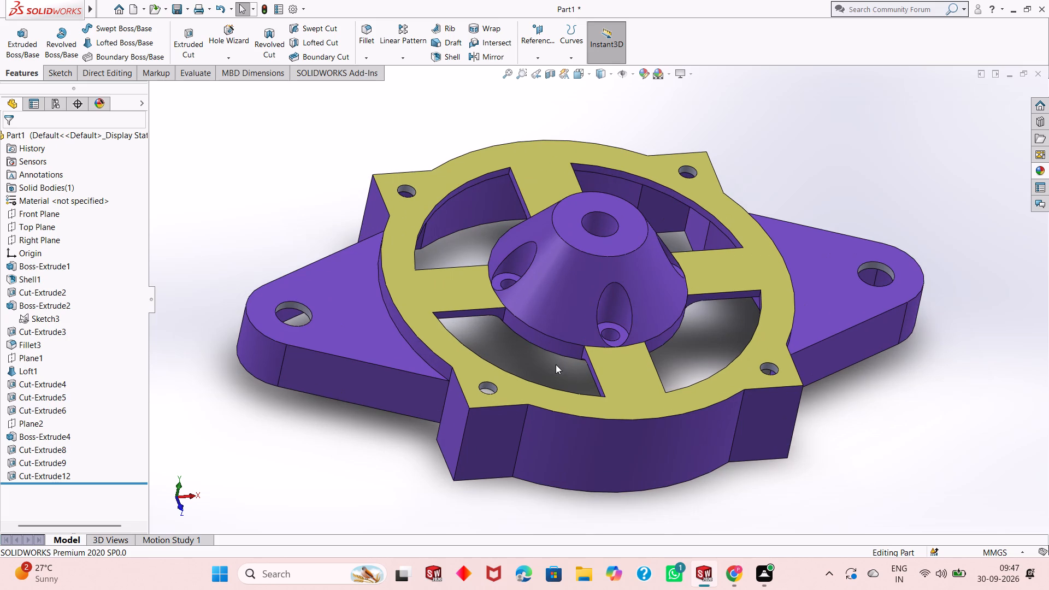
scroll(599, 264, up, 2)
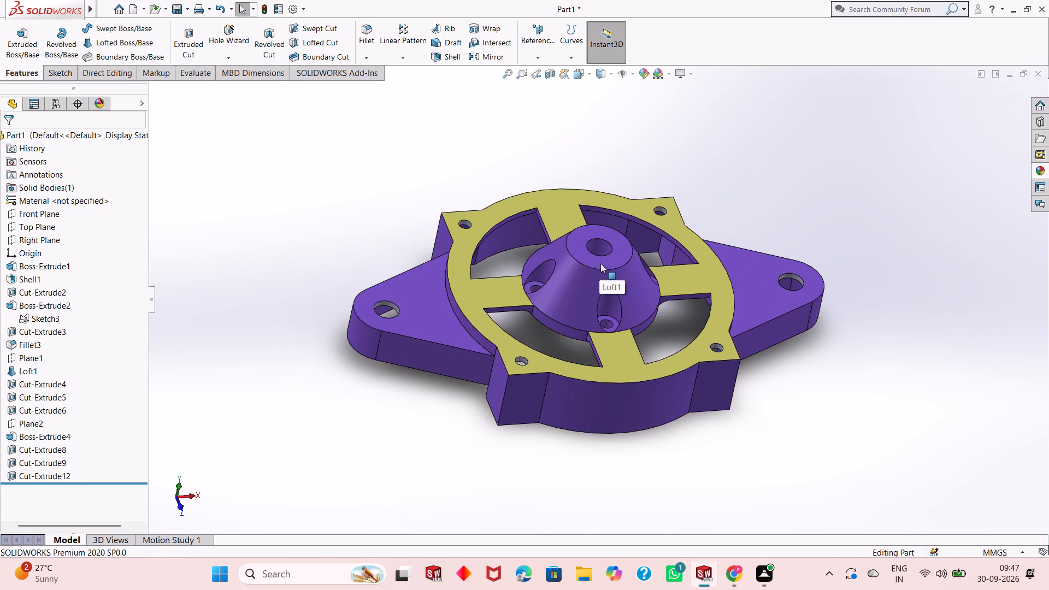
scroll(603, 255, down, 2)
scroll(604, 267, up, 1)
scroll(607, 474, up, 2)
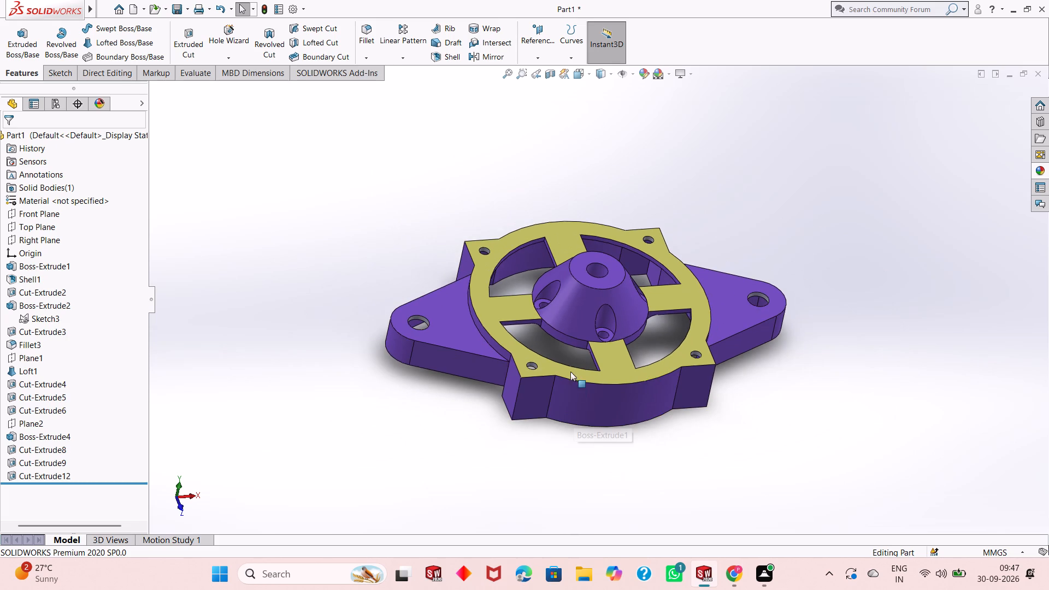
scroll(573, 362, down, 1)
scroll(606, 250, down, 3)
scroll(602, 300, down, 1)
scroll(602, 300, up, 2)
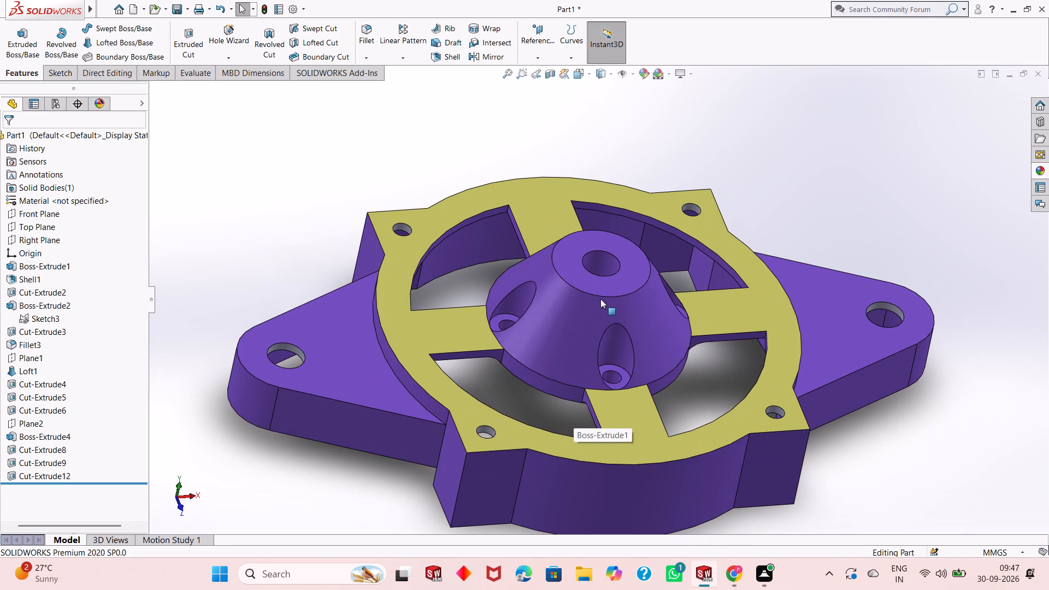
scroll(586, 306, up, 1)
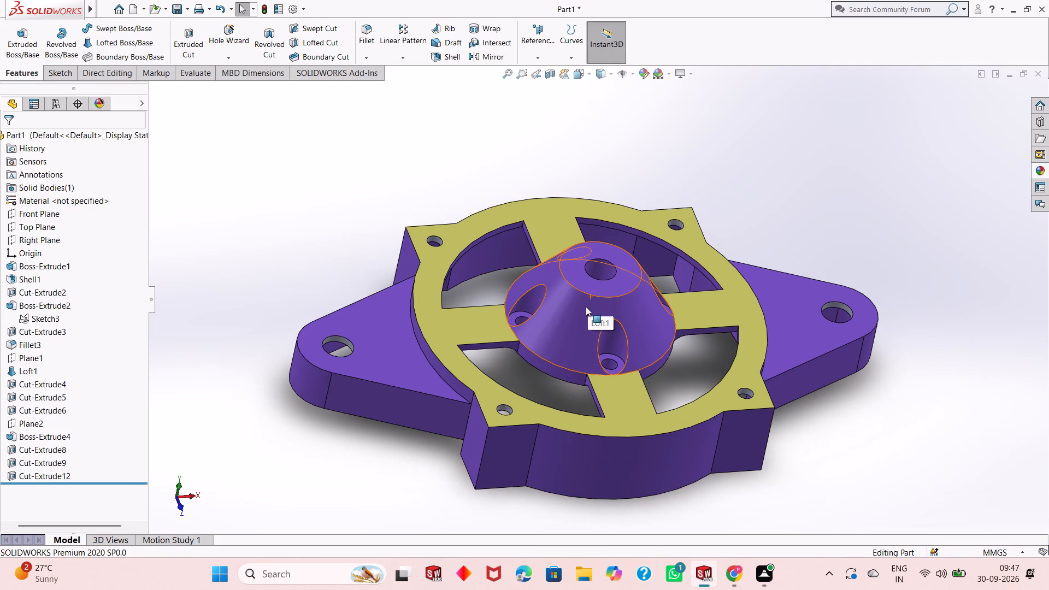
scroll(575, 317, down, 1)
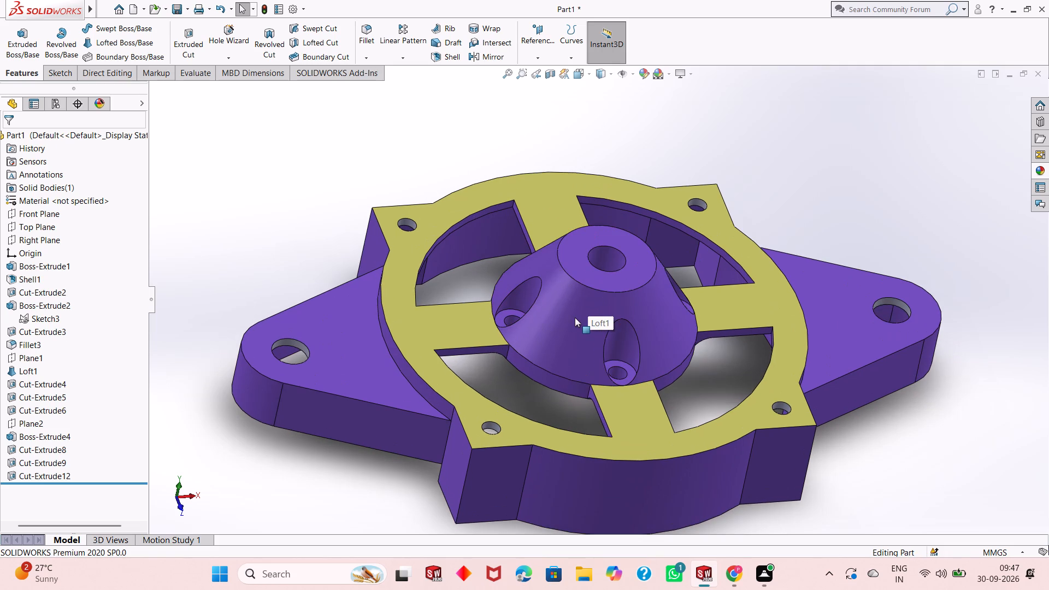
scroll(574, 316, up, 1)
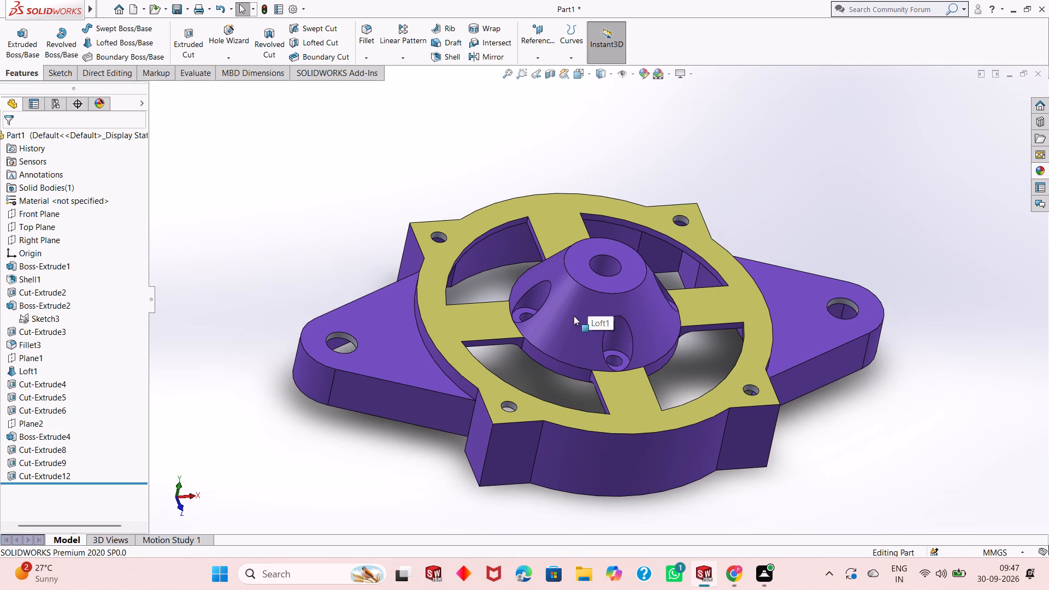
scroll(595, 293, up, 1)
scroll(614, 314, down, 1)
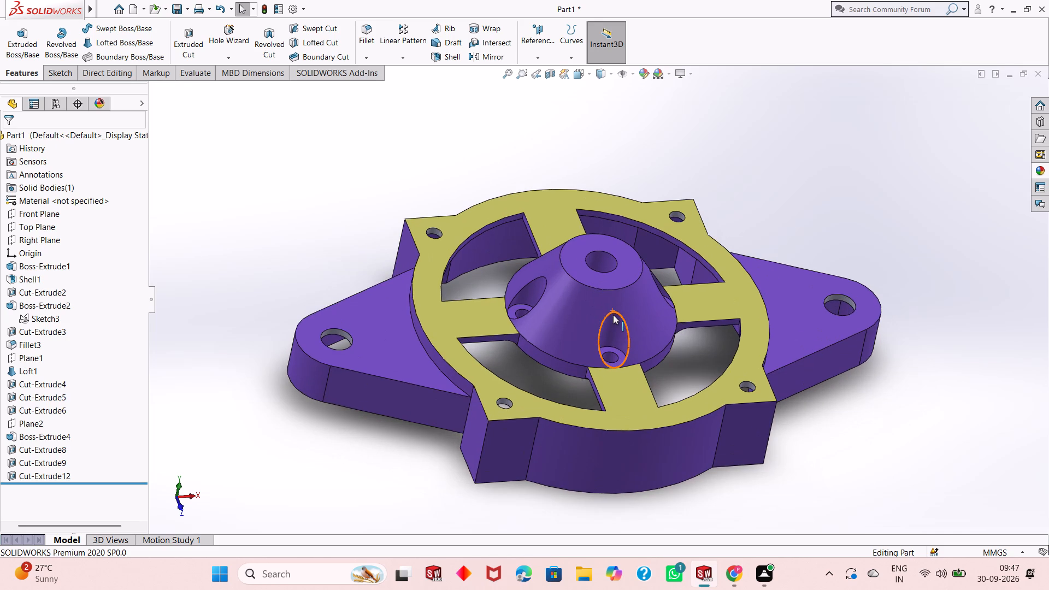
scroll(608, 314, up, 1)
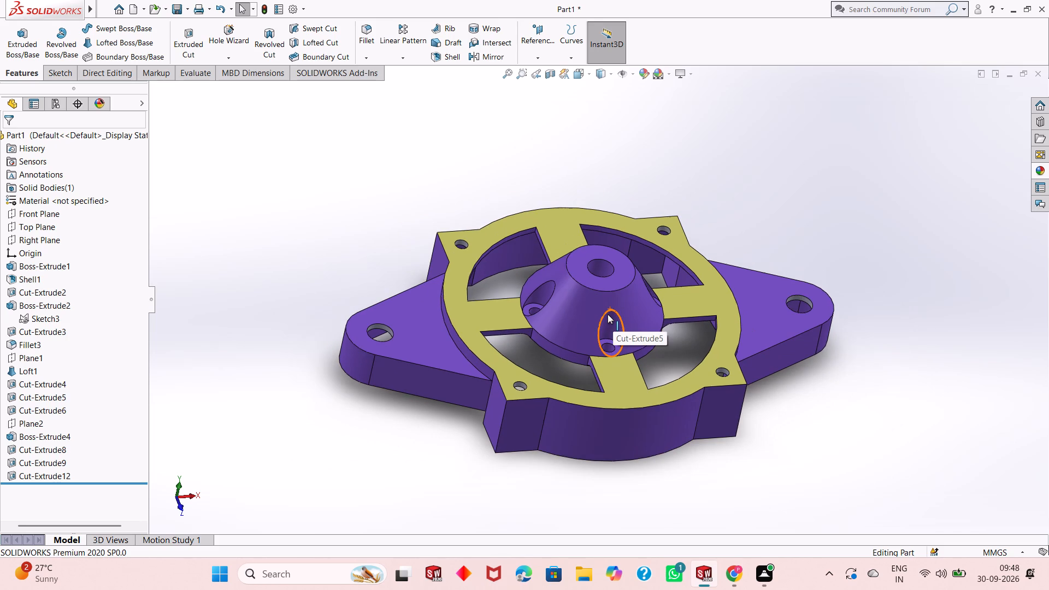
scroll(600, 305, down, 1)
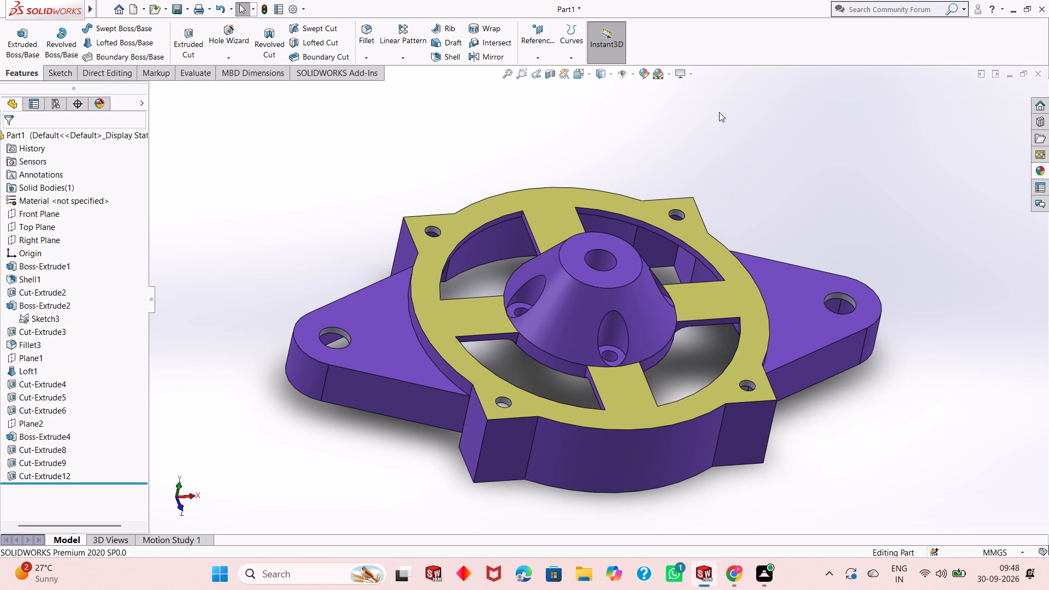
Save the part in the Downloads folder as a SOLIDWORKS Part file named "Four-Arm mounting flange".
key(ctrl+s)
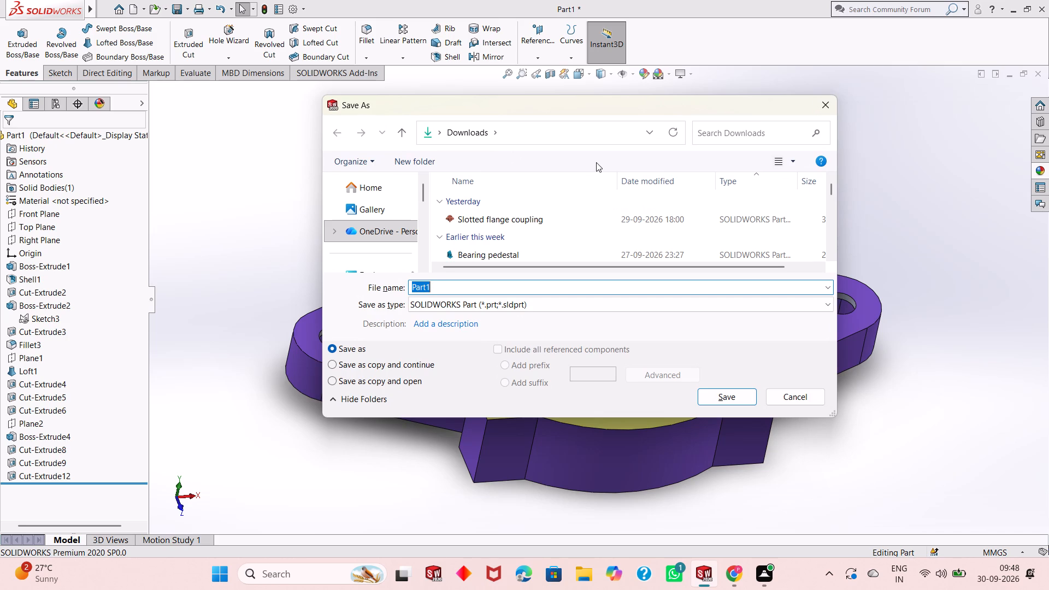
text(Fo)
text(ur)
key(minus)
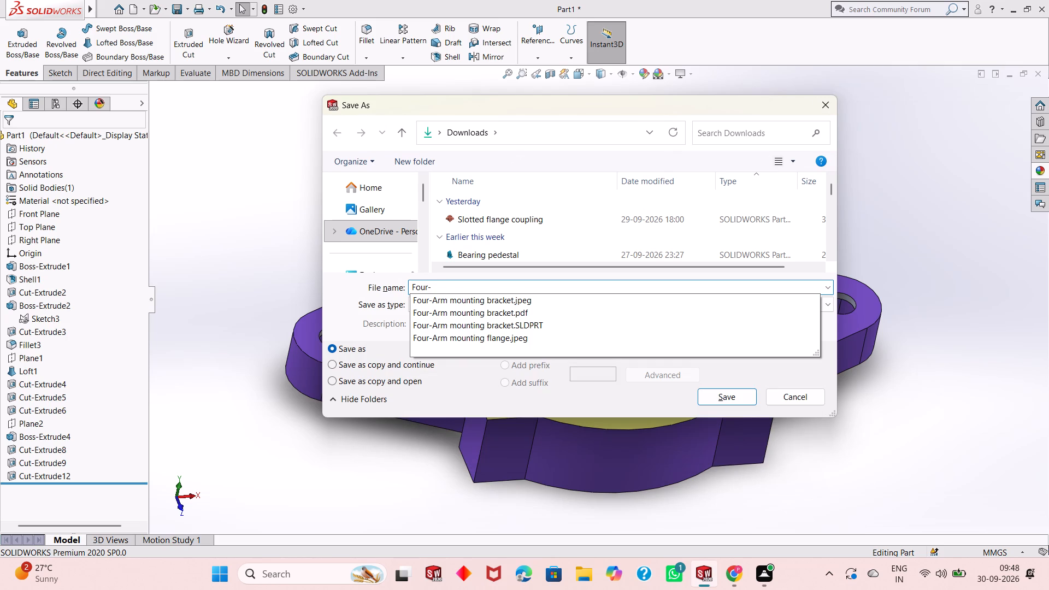
text(Ar)
text(m)
key(space)
text(mounting)
key(space)
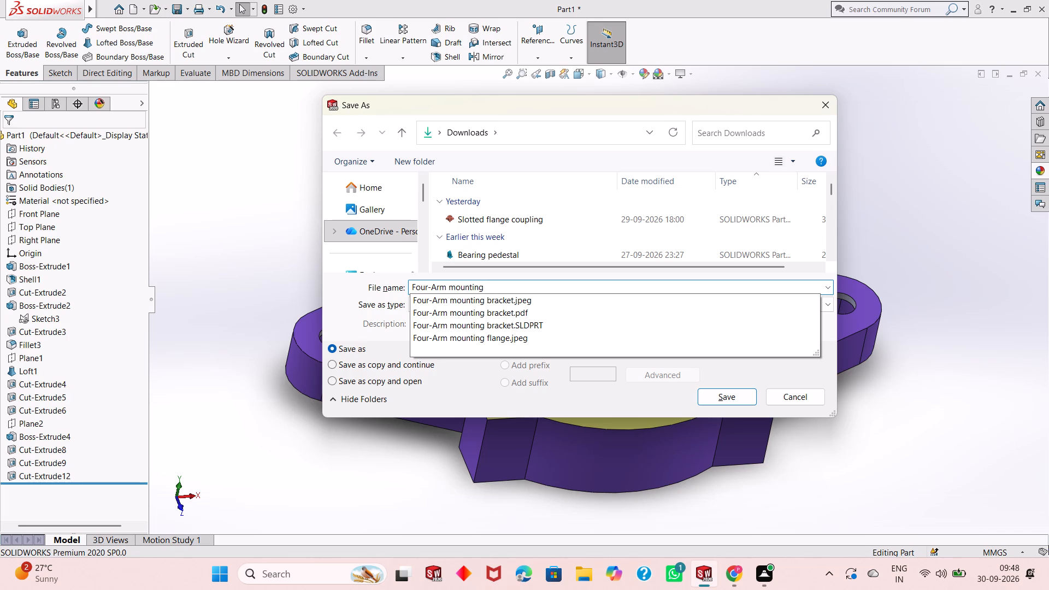
text(bracket)
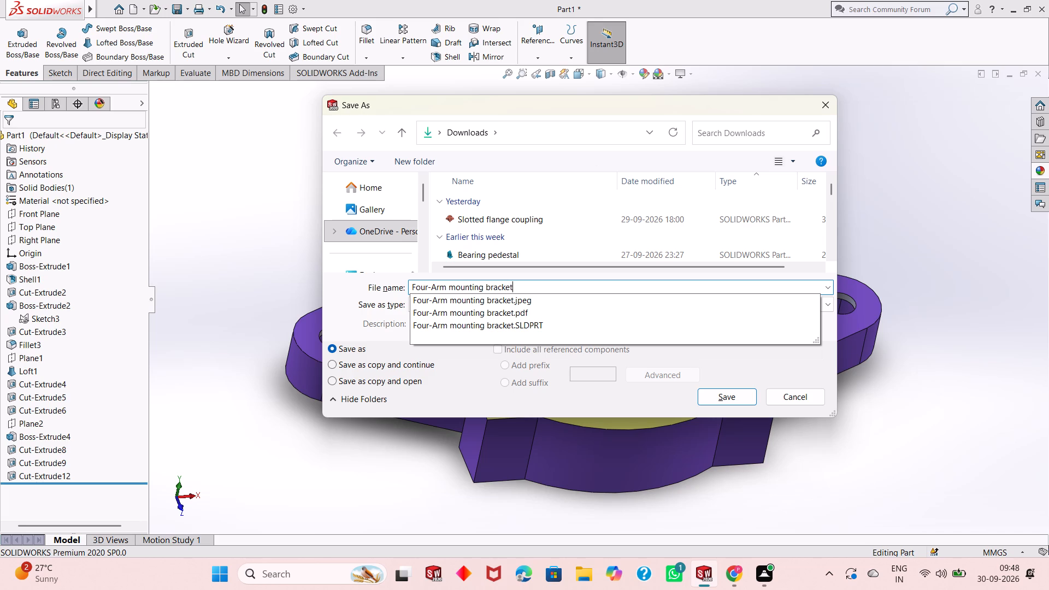
key(BackSpace)
key(BackSpace)
key(BackSpace)
key(BackSpace)
key(BackSpace)
key(BackSpace)
key(BackSpace)
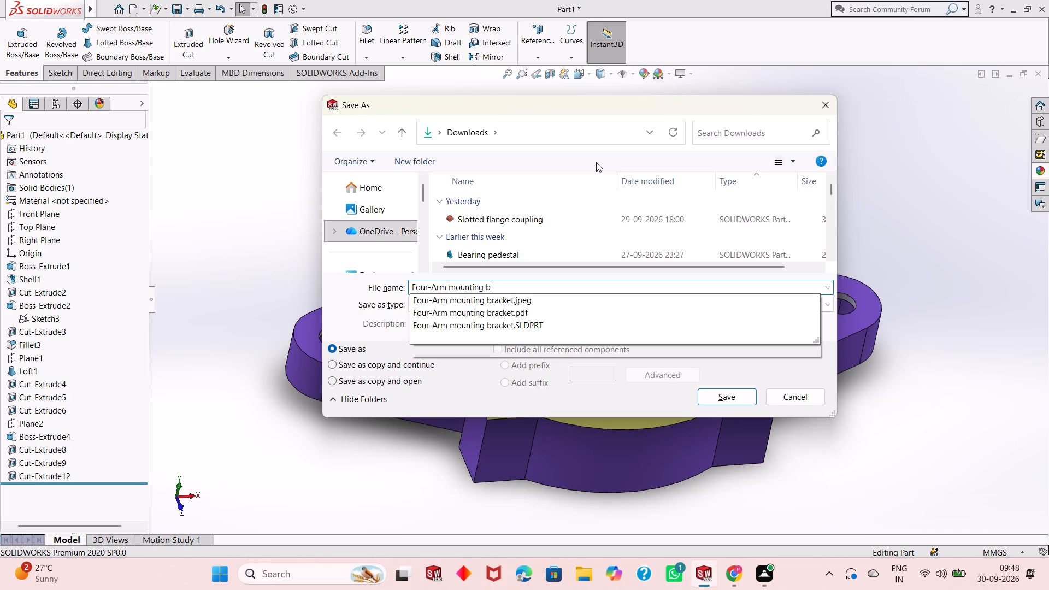
text(flange)
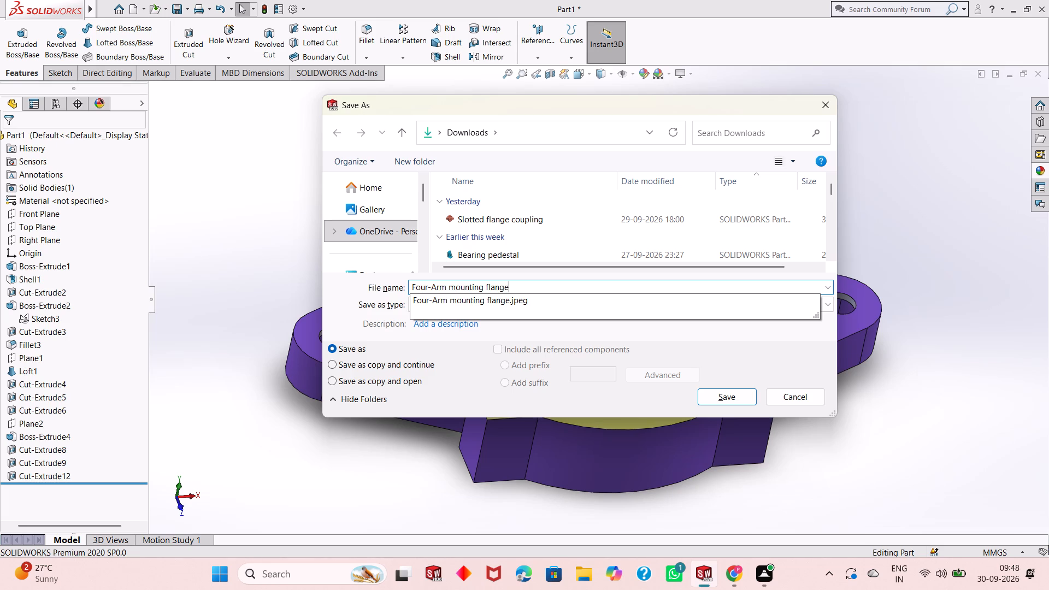
key(Return)
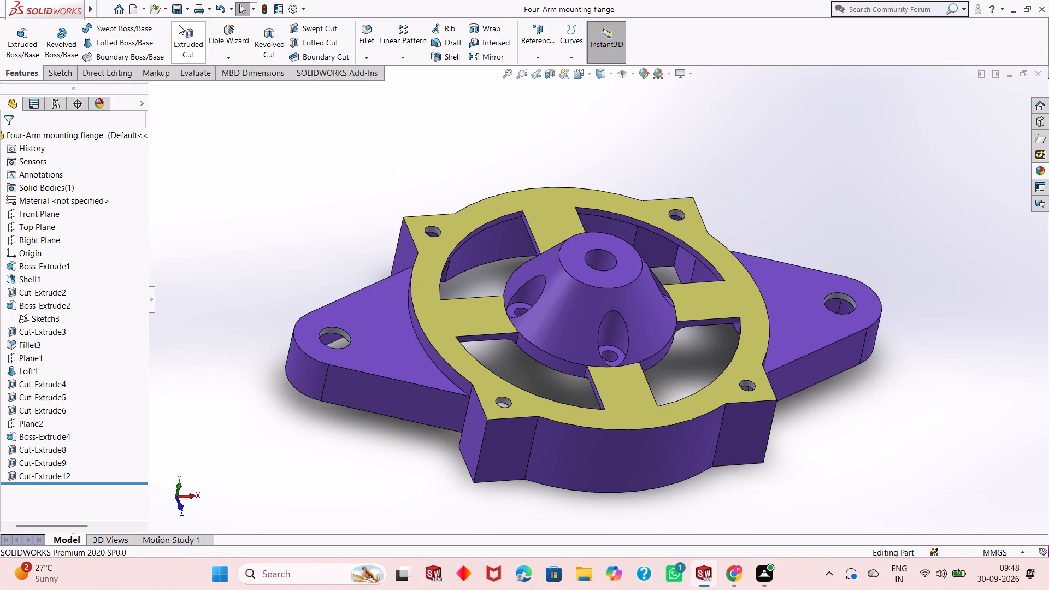
Save a PDF version of the part in the Downloads folder under the name "Four-Arm mounting flange".
click(187, 10)
click(192, 34)
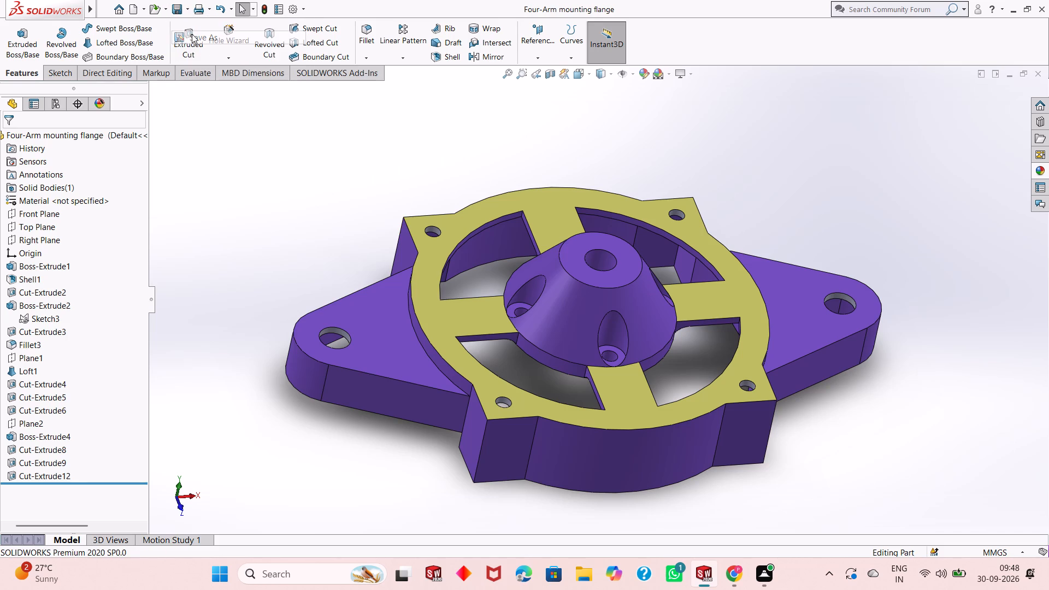
click(556, 307)
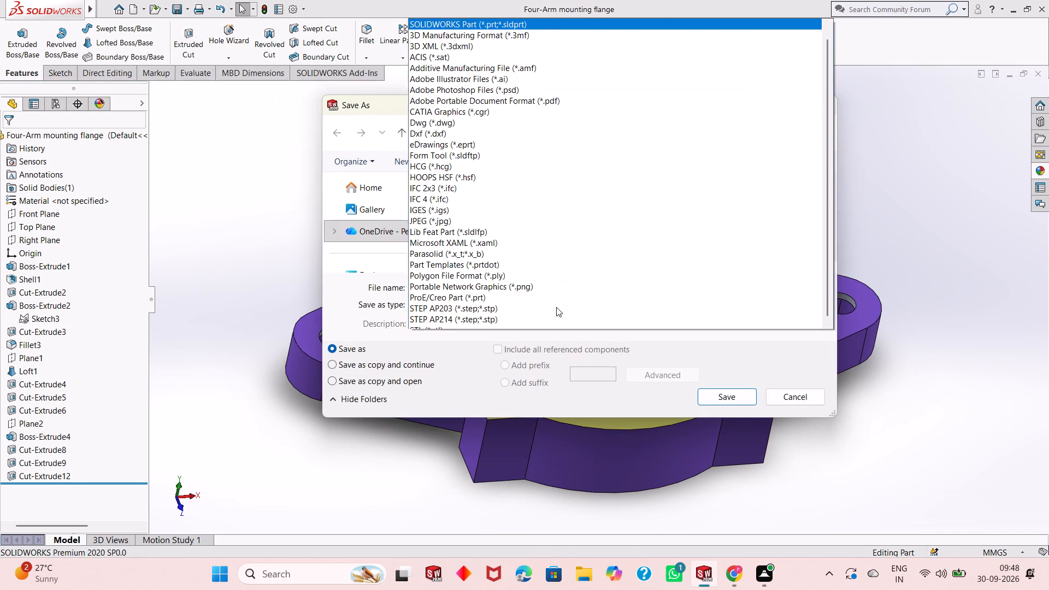
click(564, 85)
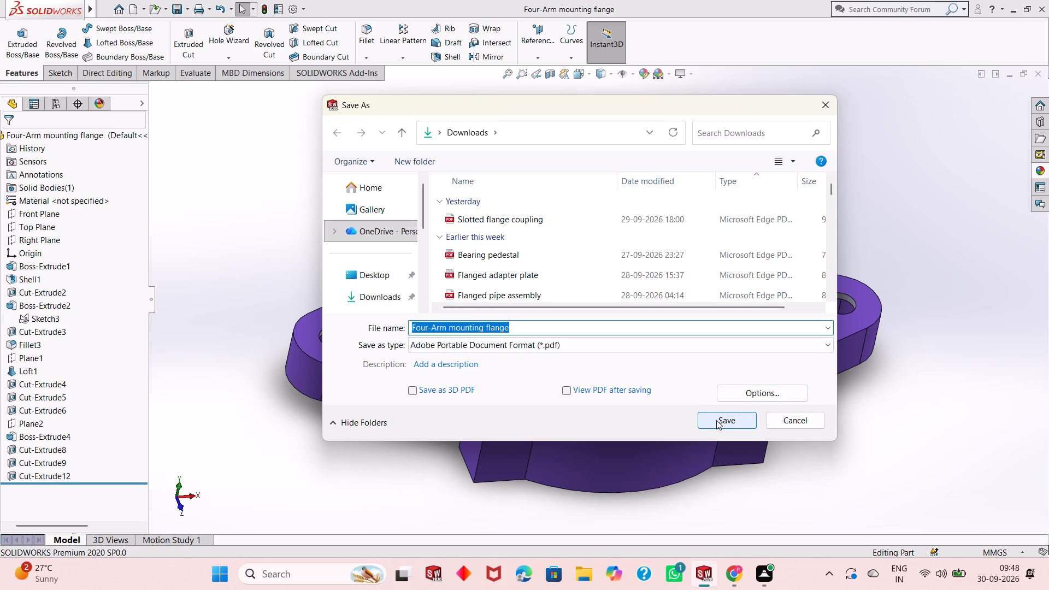
click(716, 420)
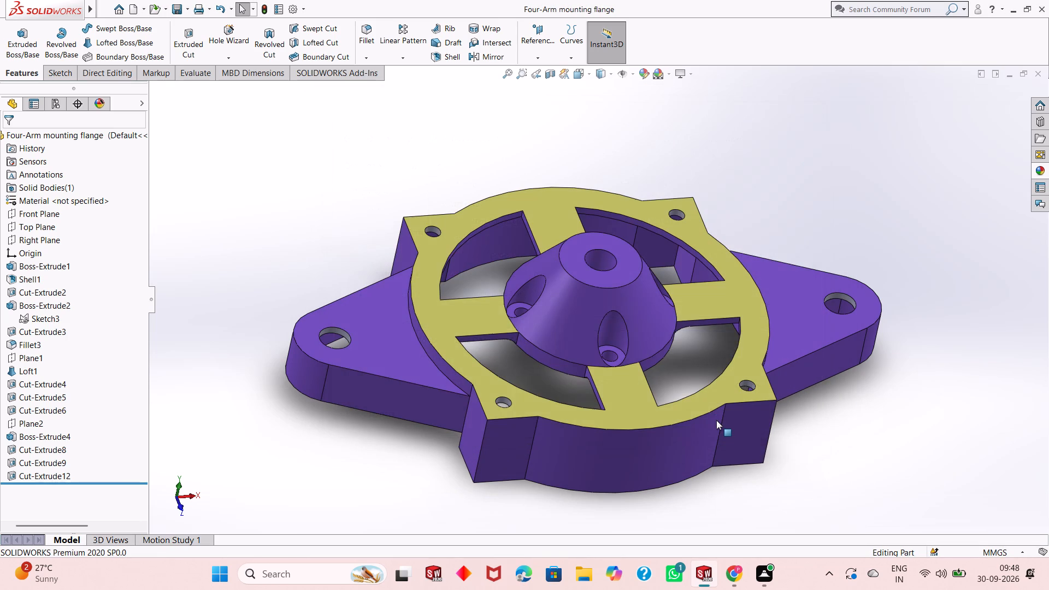